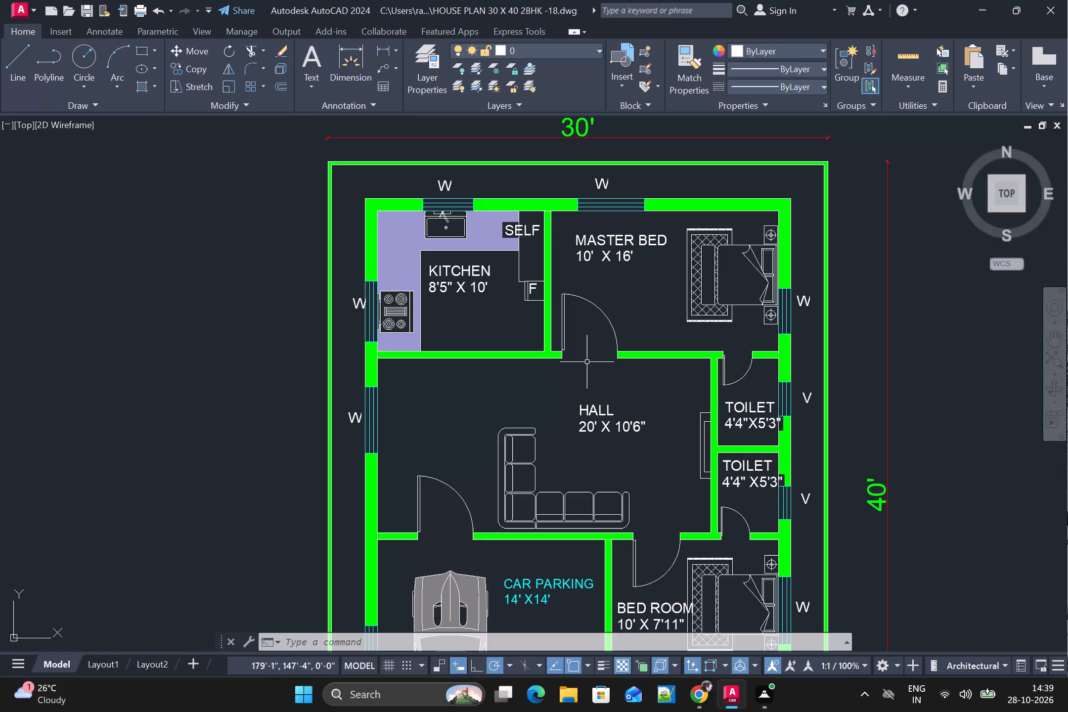
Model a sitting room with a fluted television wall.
Close the application and save the changes to the HOUSE PLAN 30 X 40 2BHK -18 drawing.
{"action": "left_click", "coordinate": [1060, 0]}
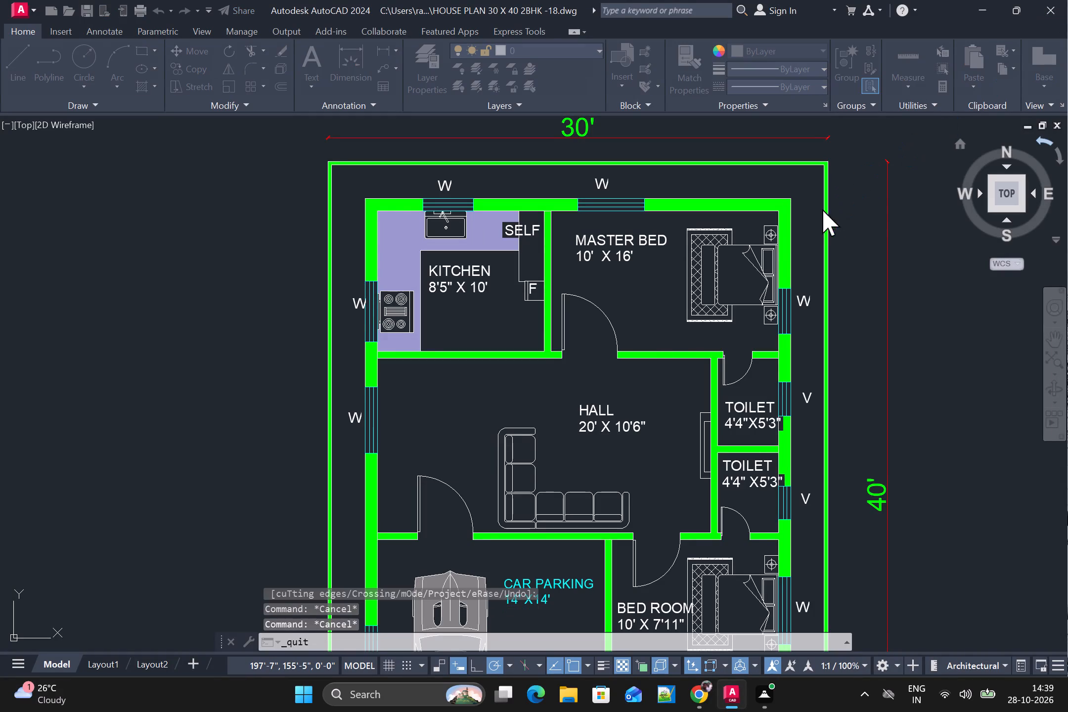
{"action": "left_click", "coordinate": [506, 400]}
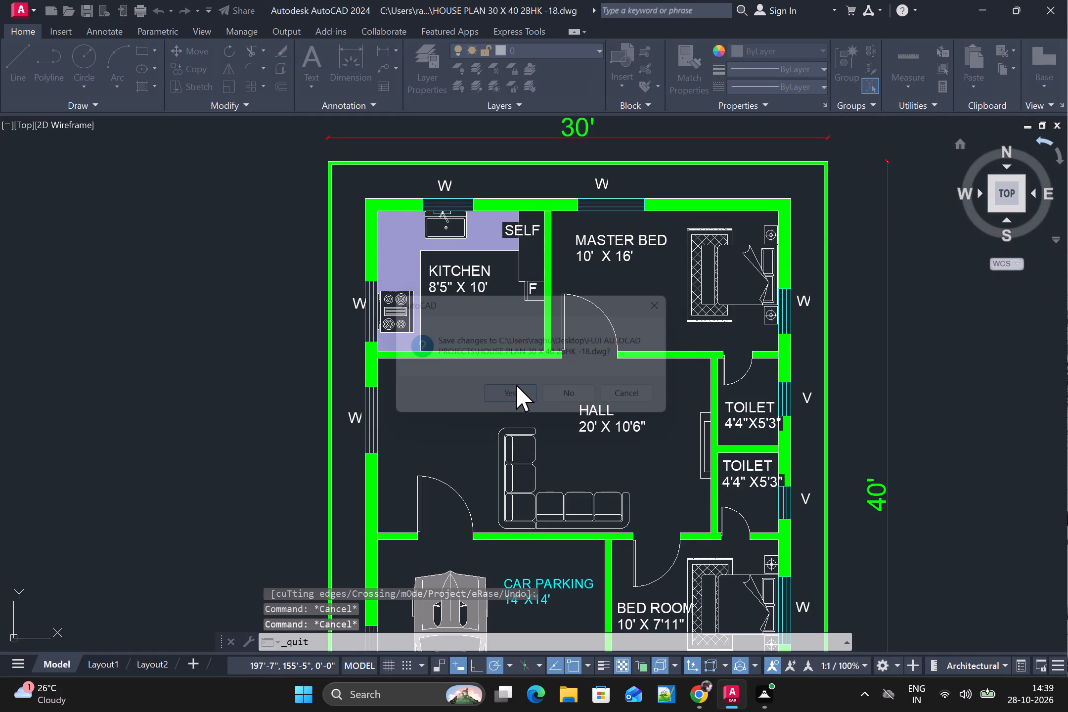
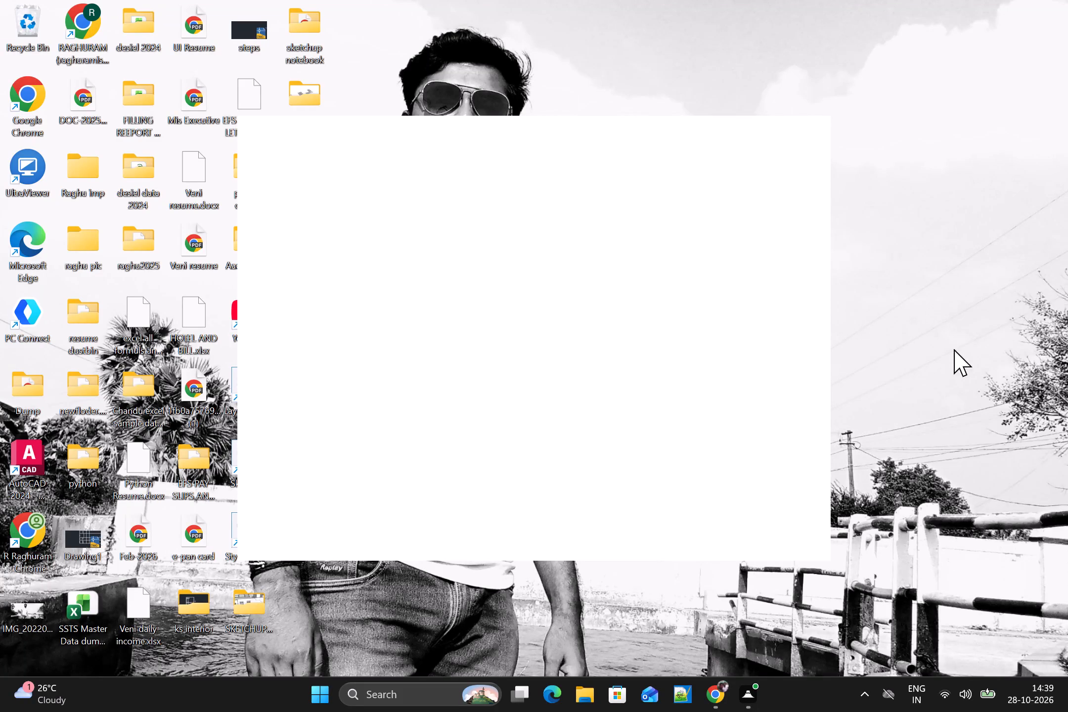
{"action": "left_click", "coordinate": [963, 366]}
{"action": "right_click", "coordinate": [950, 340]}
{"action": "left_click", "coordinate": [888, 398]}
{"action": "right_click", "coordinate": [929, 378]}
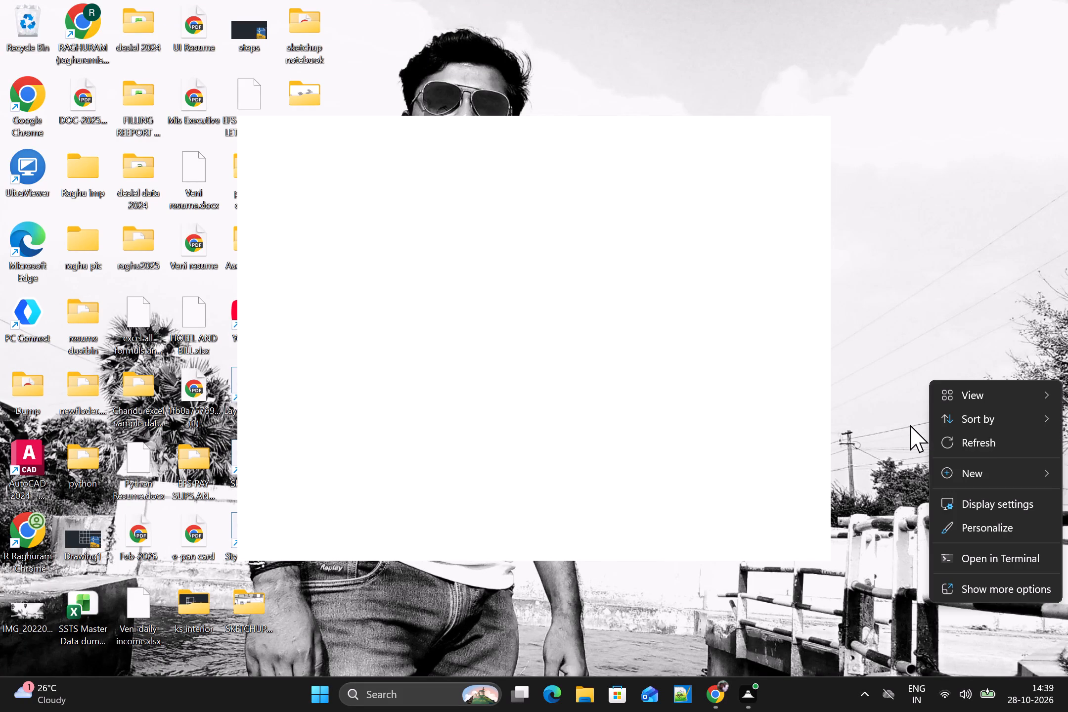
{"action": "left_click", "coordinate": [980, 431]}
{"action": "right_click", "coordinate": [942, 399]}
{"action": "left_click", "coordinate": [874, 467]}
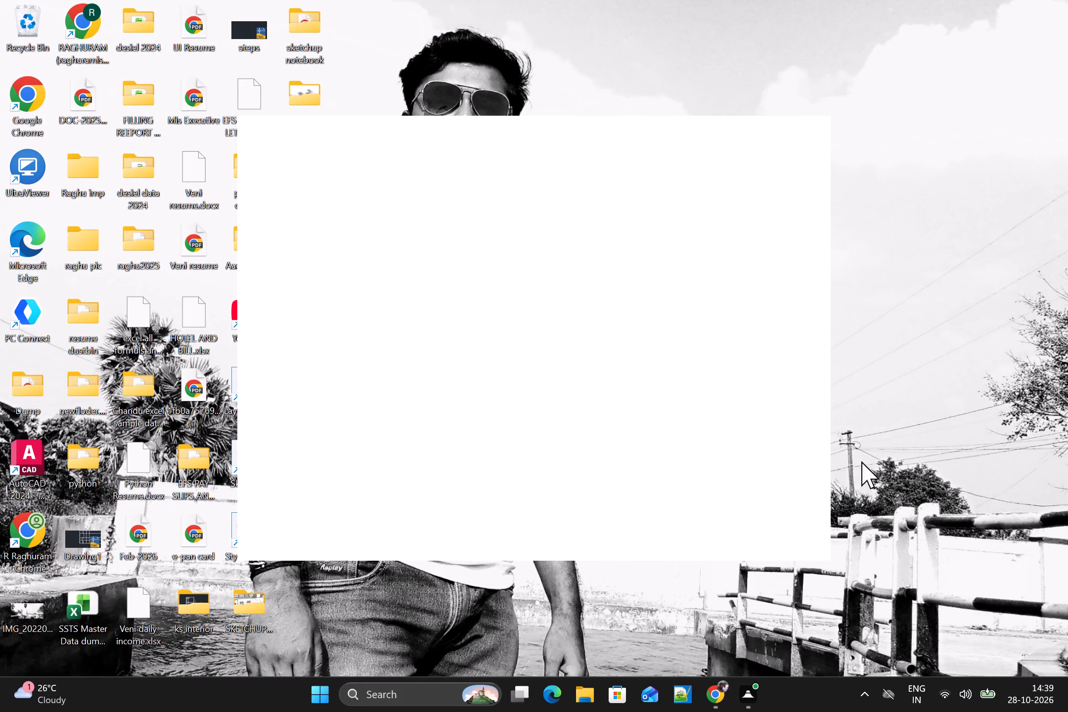
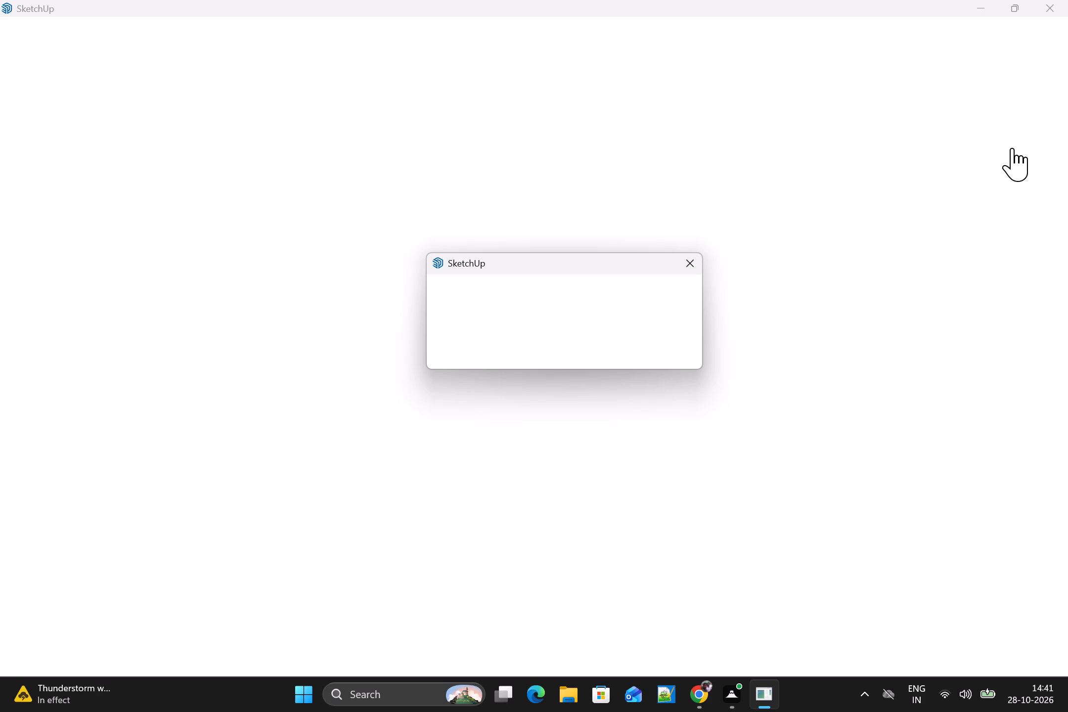
Force the frozen SketchUp program to close instead of waiting for it to respond.
{"action": "left_click", "coordinate": [659, 318]}
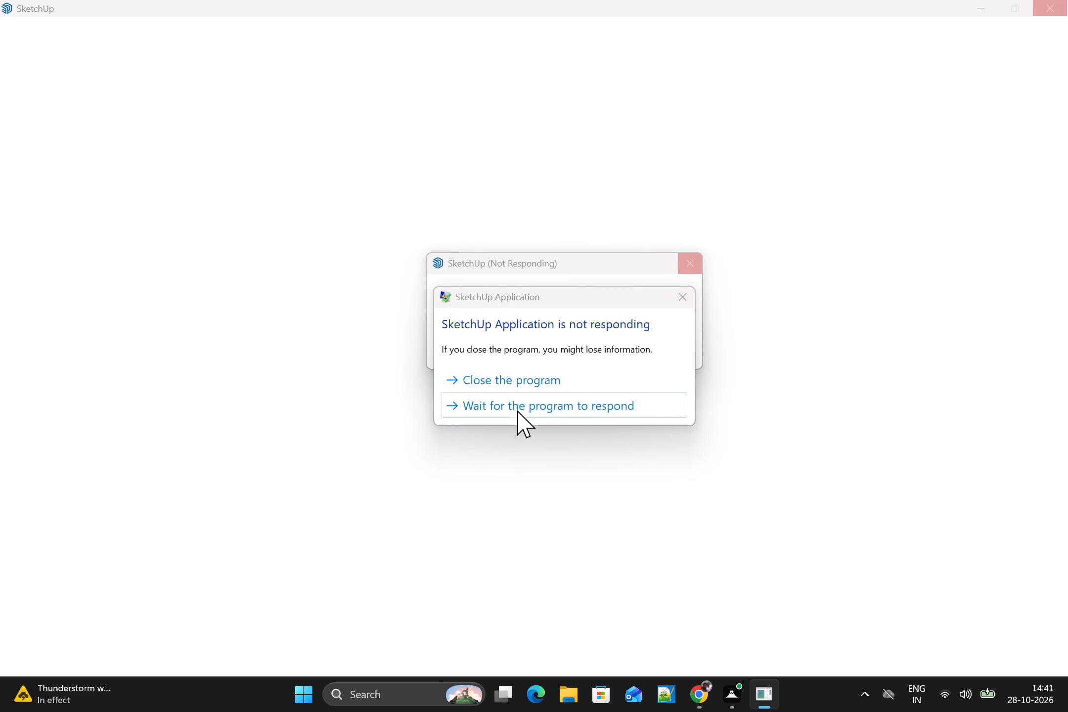
{"action": "left_click", "coordinate": [563, 373]}
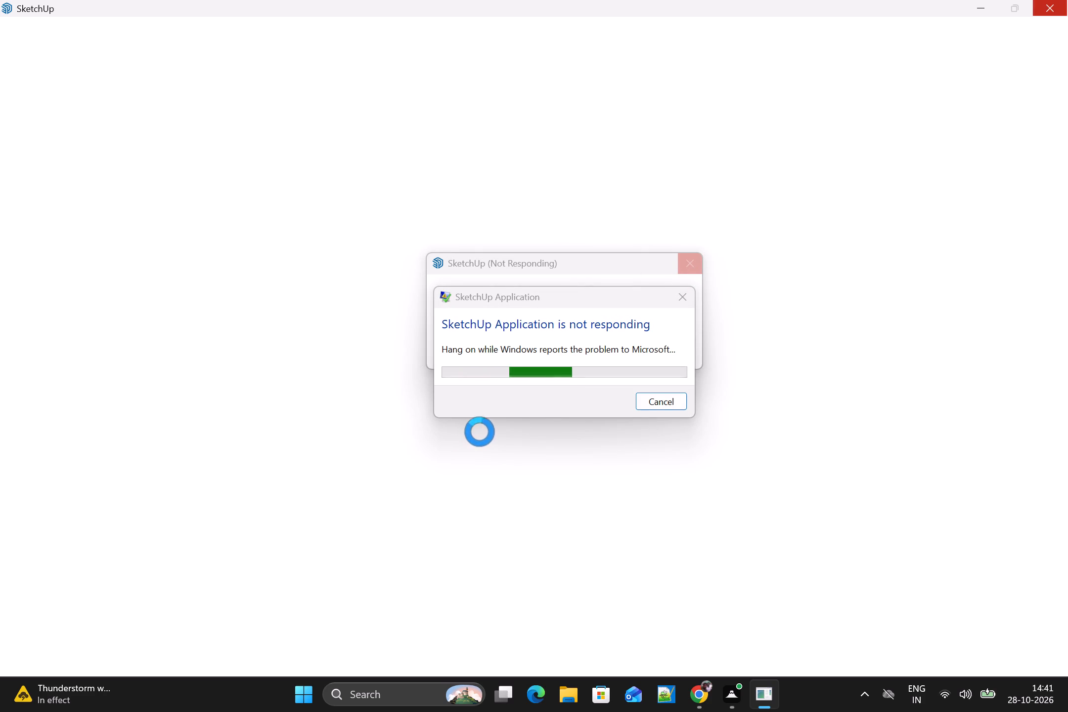
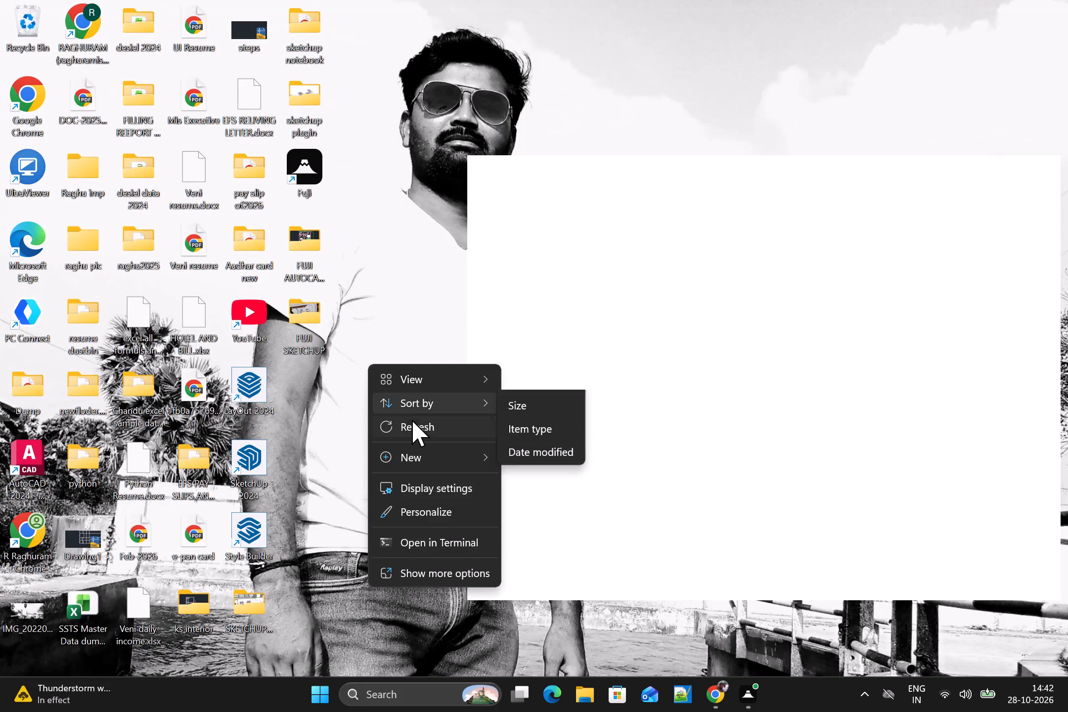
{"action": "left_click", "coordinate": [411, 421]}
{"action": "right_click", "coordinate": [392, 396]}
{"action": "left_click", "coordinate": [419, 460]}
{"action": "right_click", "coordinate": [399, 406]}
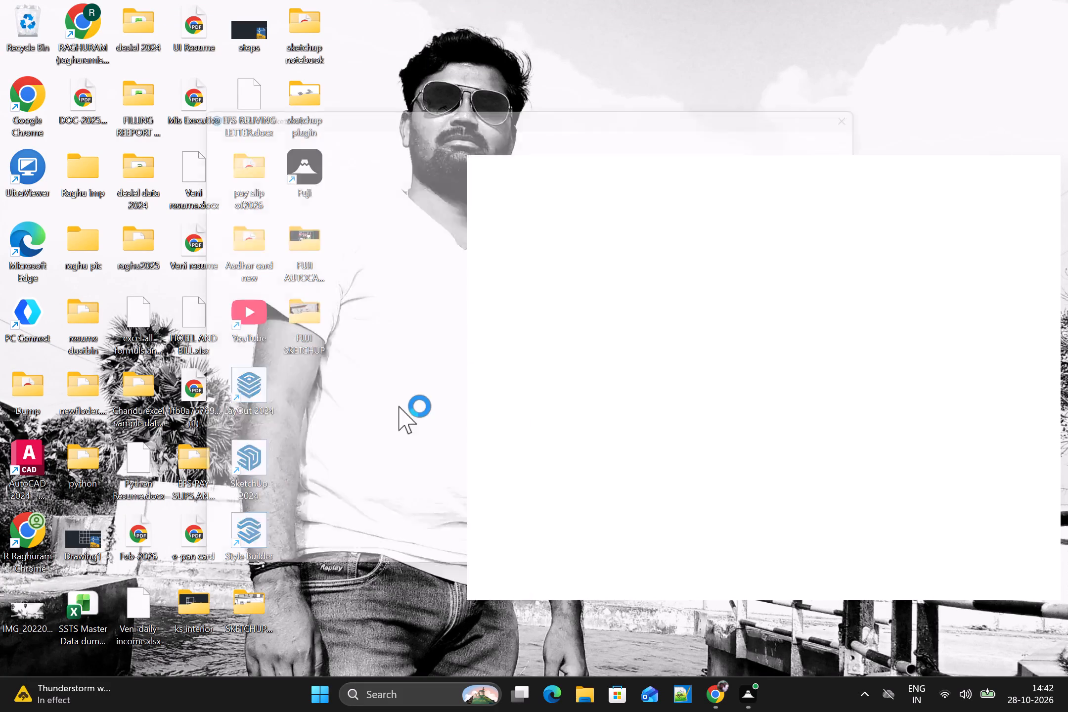
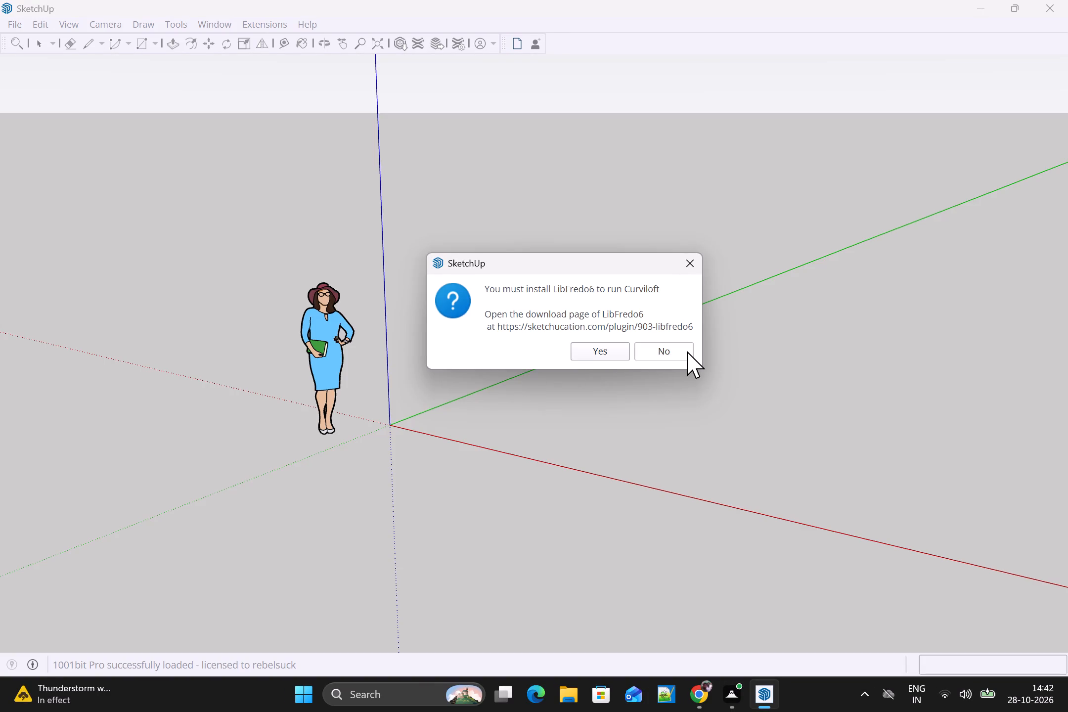
Decline opening the LibFredo6 download page required by Curviloft.
{"action": "left_click", "coordinate": [687, 351]}
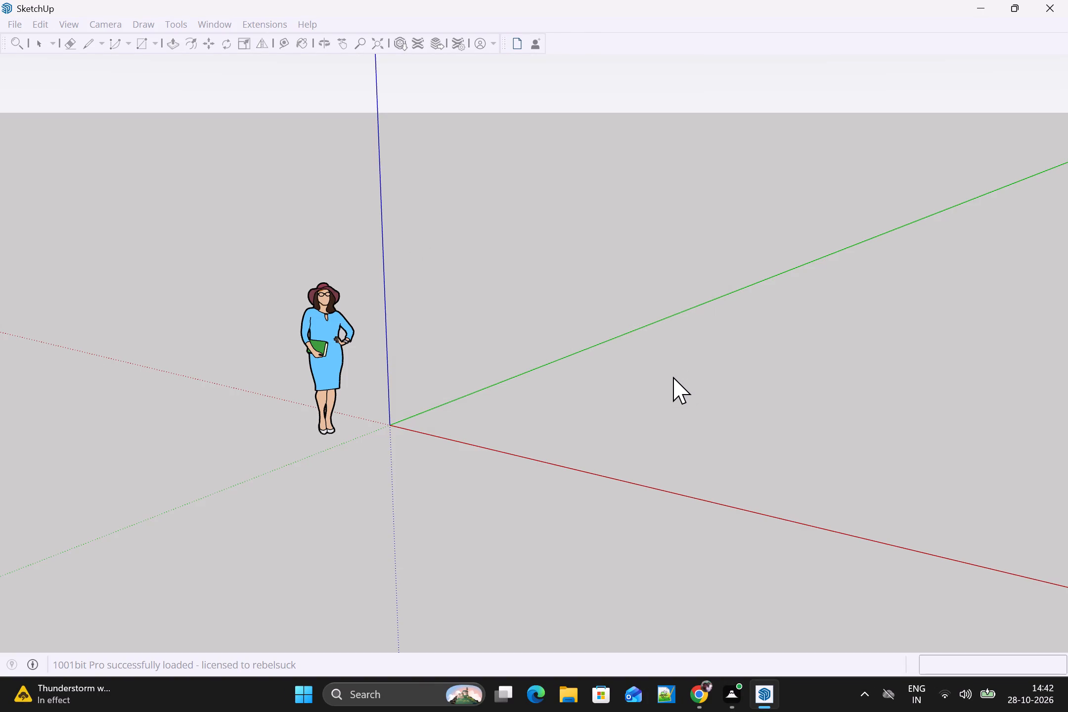
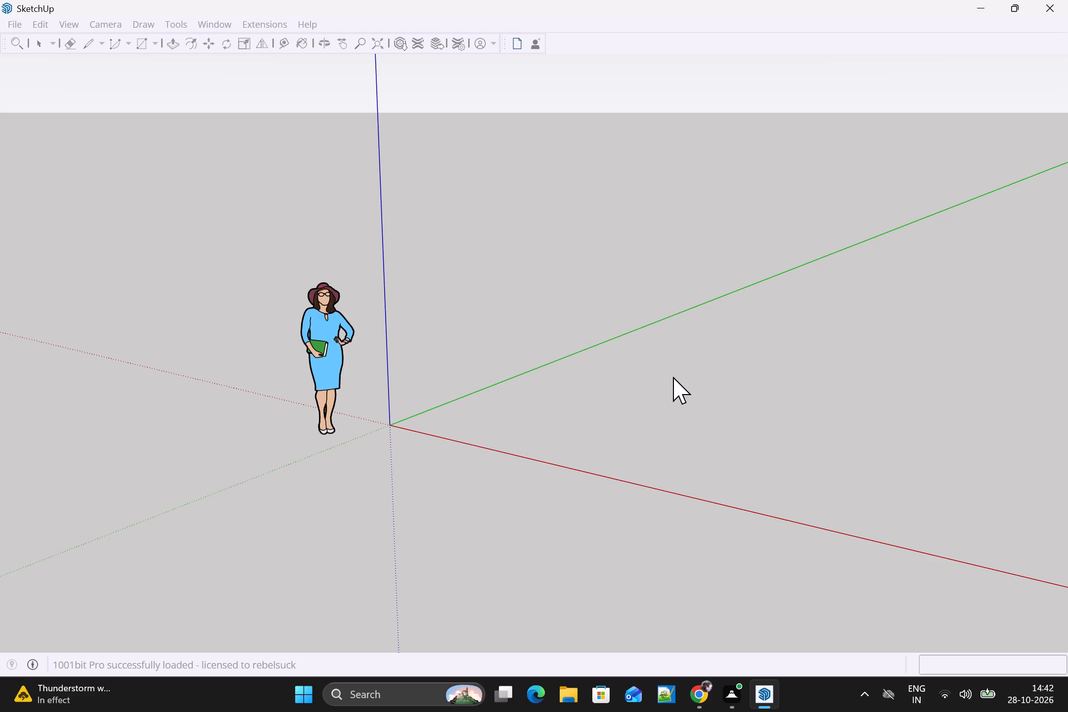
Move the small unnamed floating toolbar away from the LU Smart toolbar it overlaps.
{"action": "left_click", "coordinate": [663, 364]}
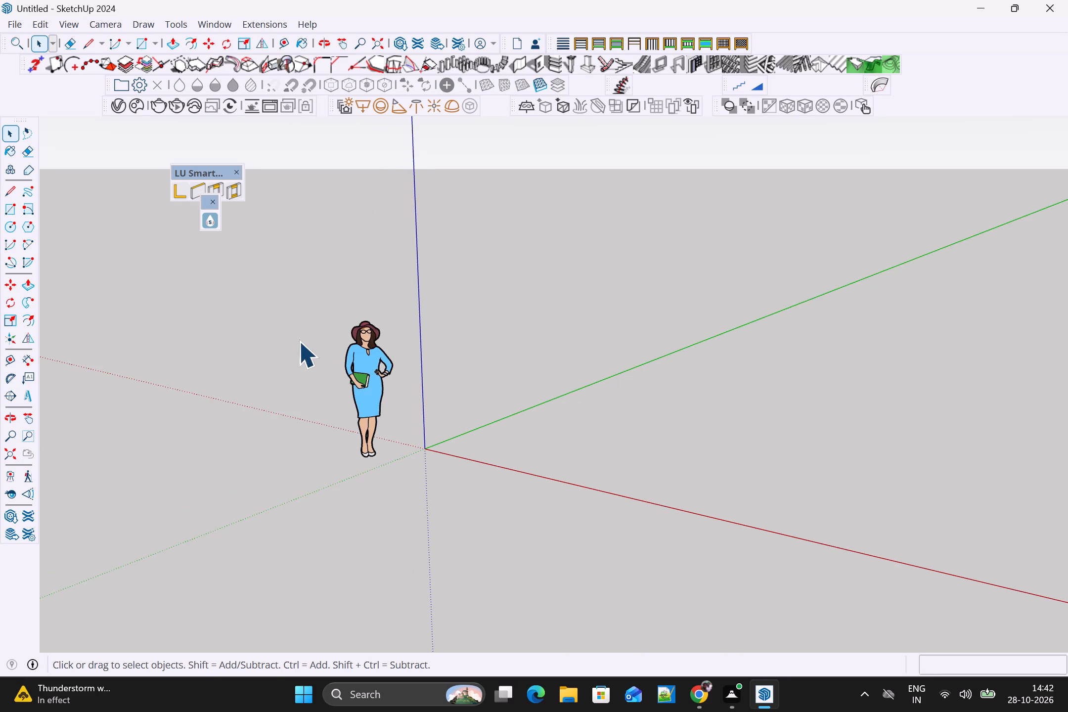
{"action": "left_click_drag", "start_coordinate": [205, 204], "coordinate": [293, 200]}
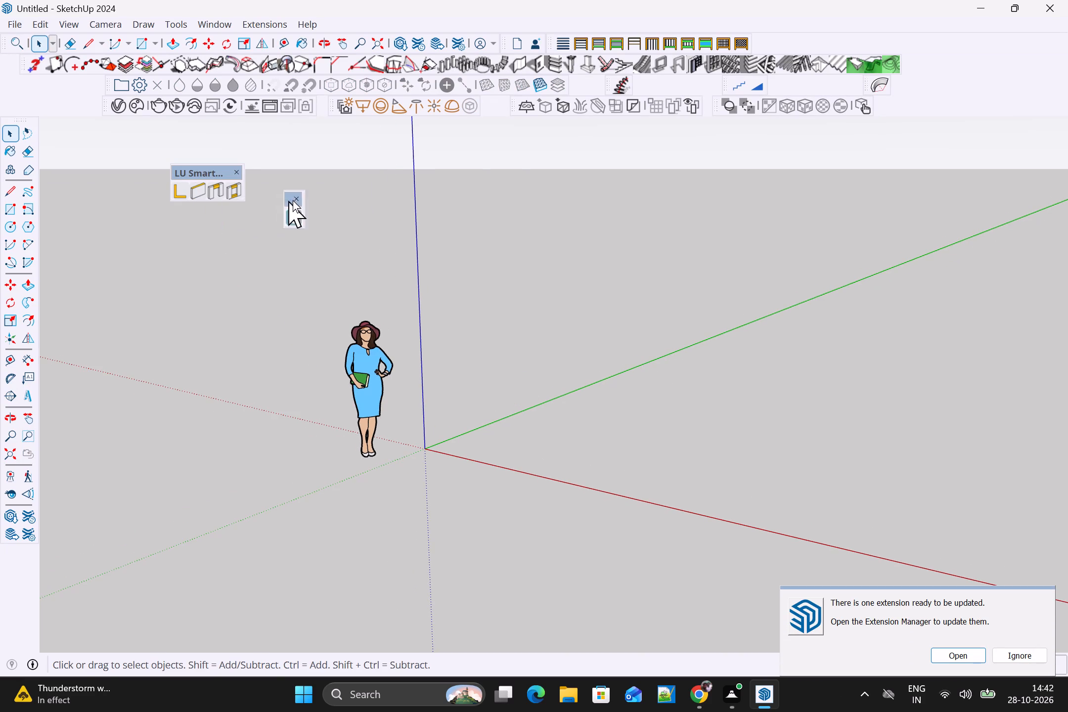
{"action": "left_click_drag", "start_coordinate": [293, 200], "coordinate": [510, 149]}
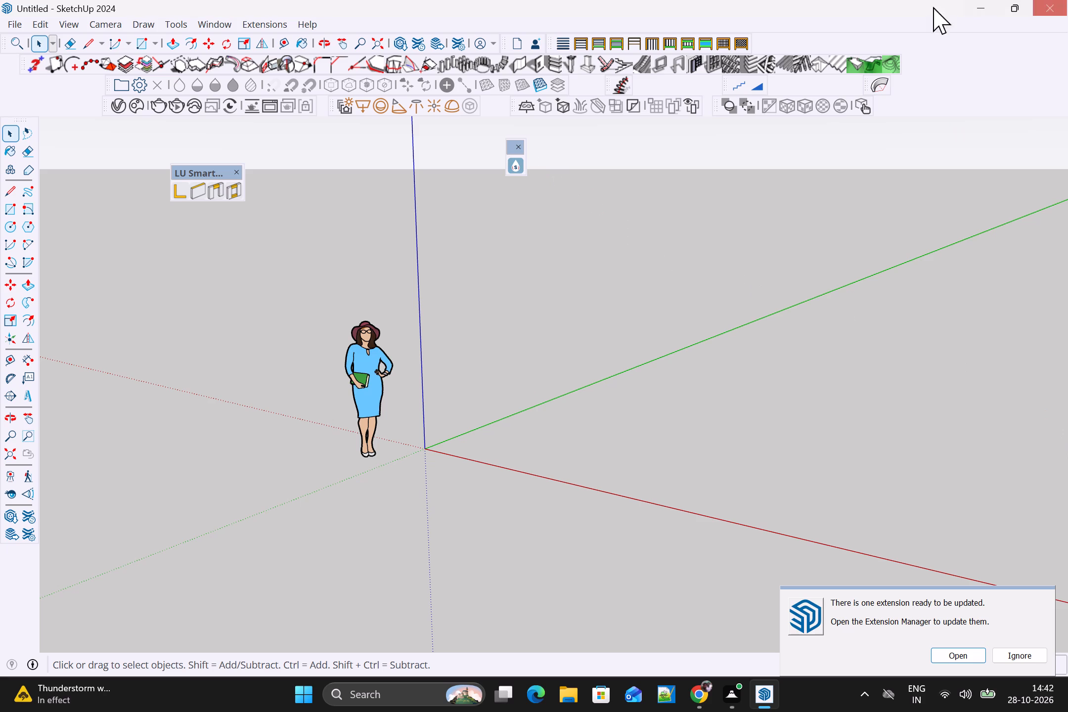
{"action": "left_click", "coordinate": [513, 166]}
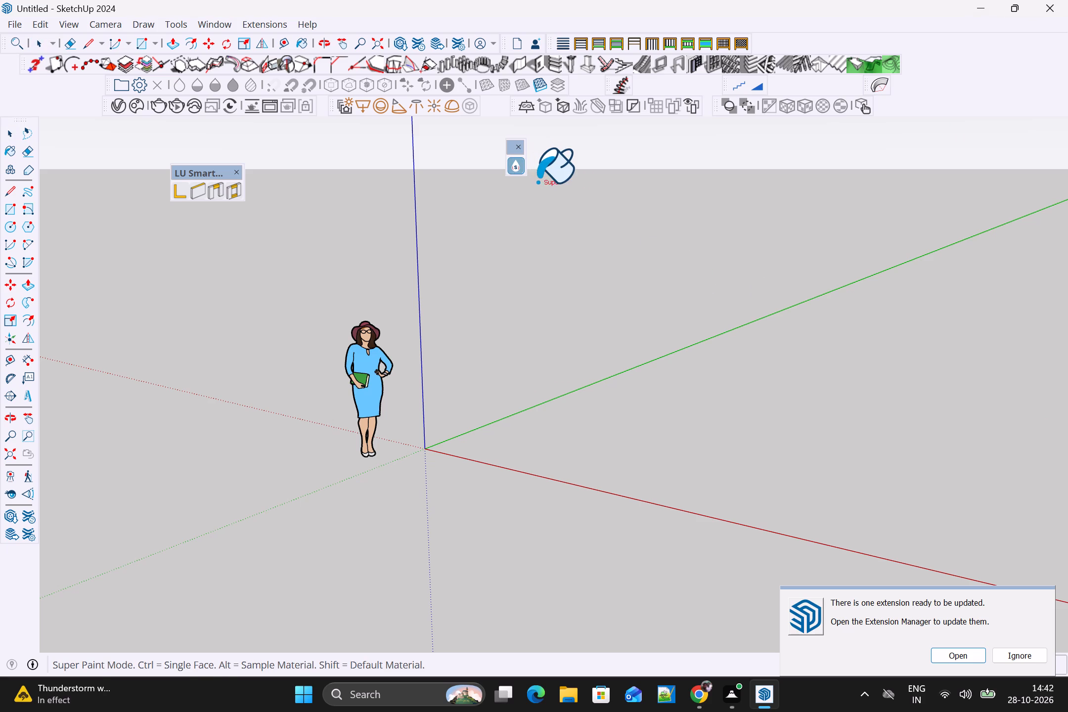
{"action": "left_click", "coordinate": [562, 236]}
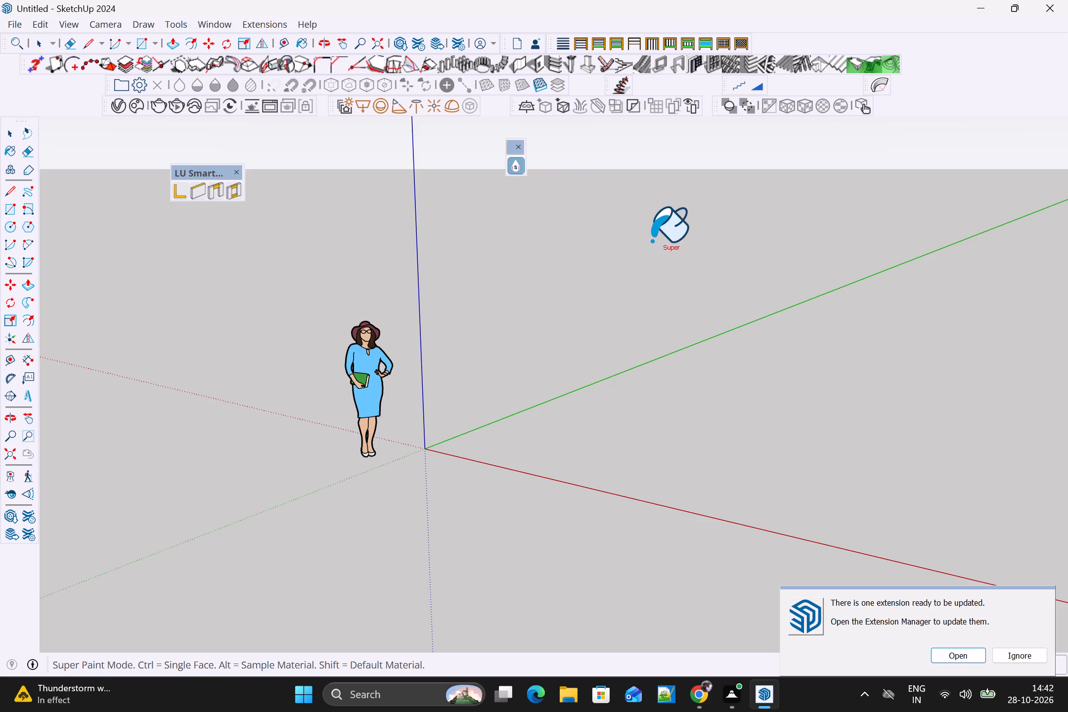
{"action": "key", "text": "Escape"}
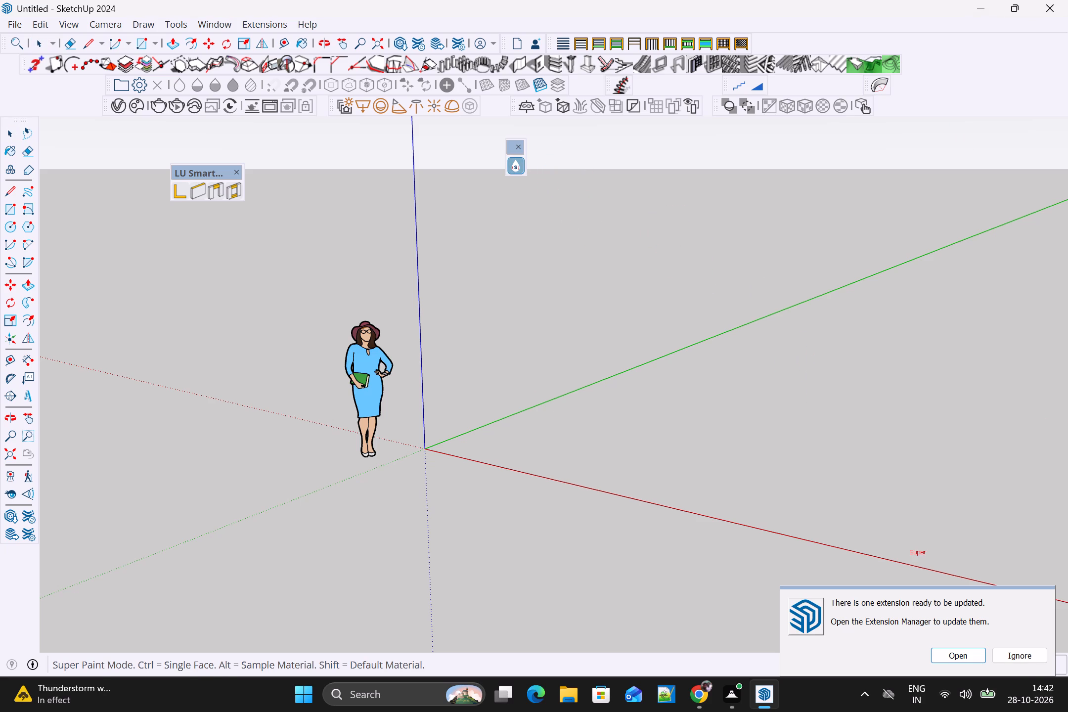
Ignore the extension update notice and return to the Select tool.
{"action": "left_click", "coordinate": [1023, 650]}
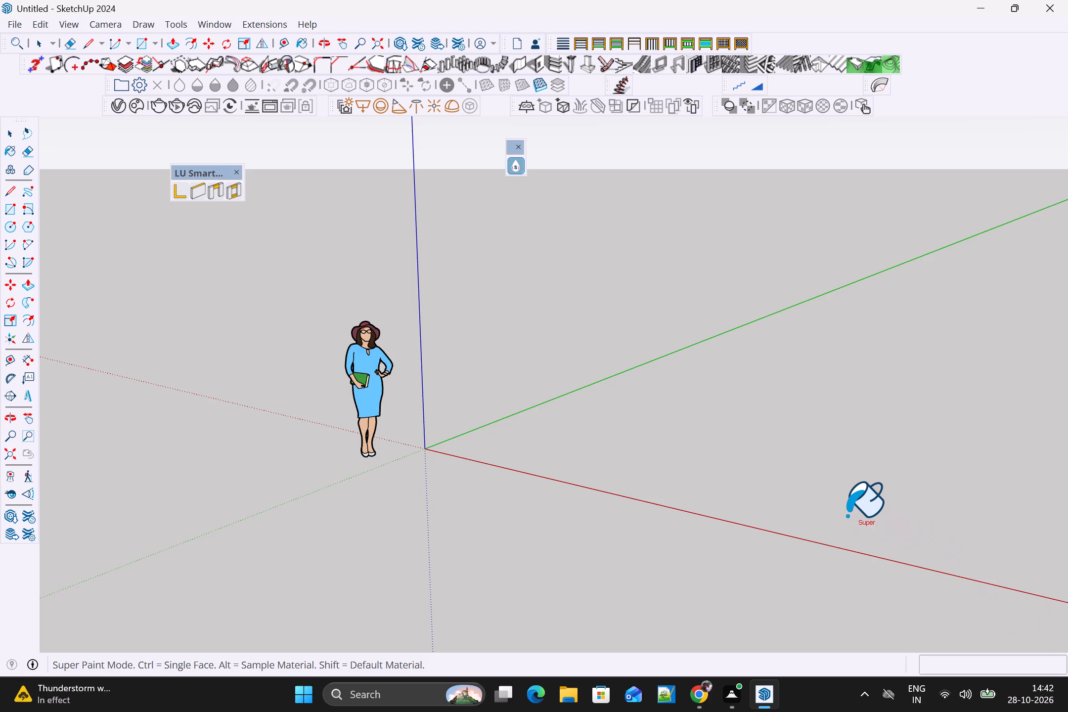
{"action": "key", "text": "space"}
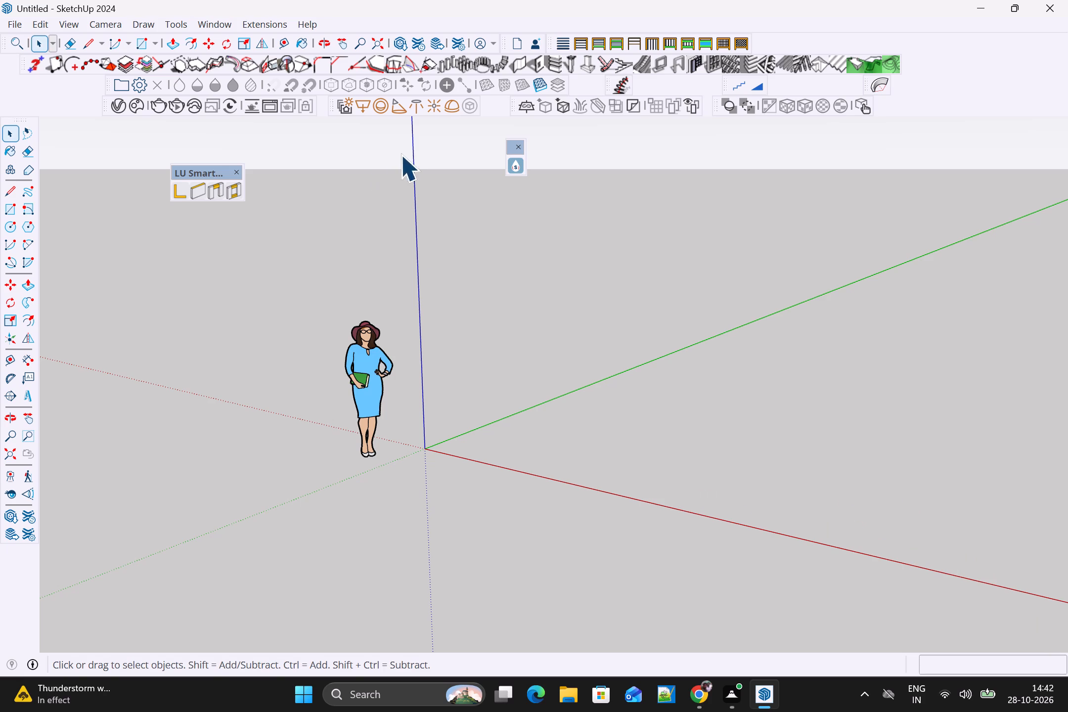
Arrange the LU Smart toolbar and the small floating toolbar side by side along the upper edge of the drawing area.
{"action": "left_click_drag", "start_coordinate": [191, 170], "coordinate": [212, 138]}
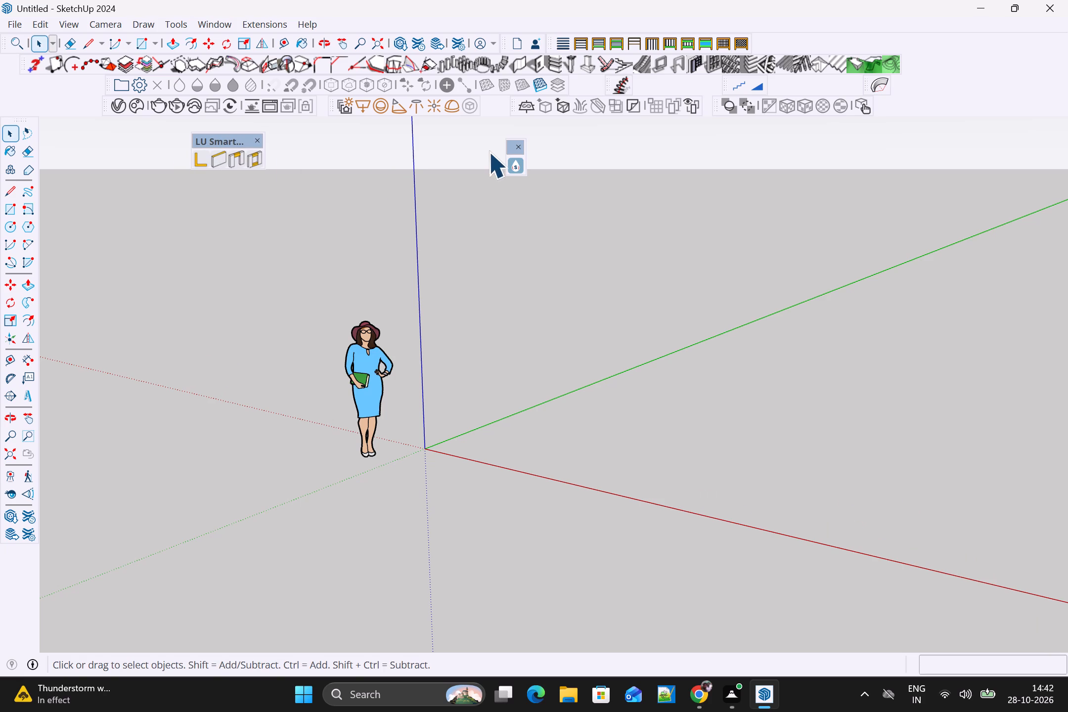
{"action": "left_click_drag", "start_coordinate": [510, 142], "coordinate": [324, 134]}
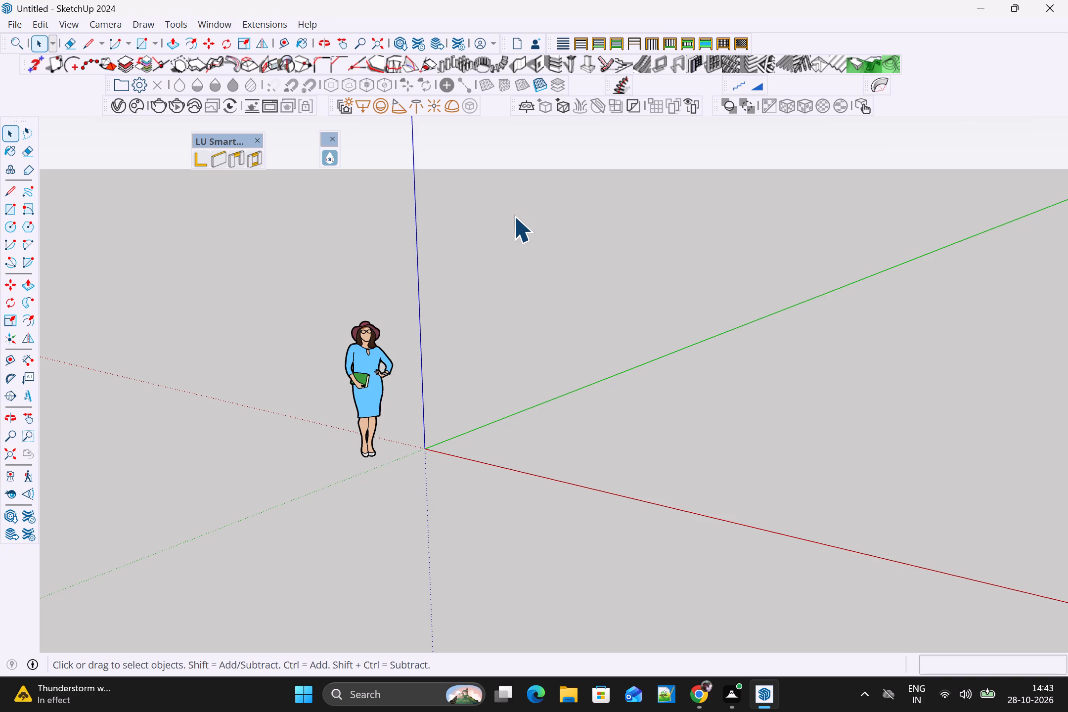
Delete the default standing woman figure beside the origin.
{"action": "left_click", "coordinate": [370, 371]}
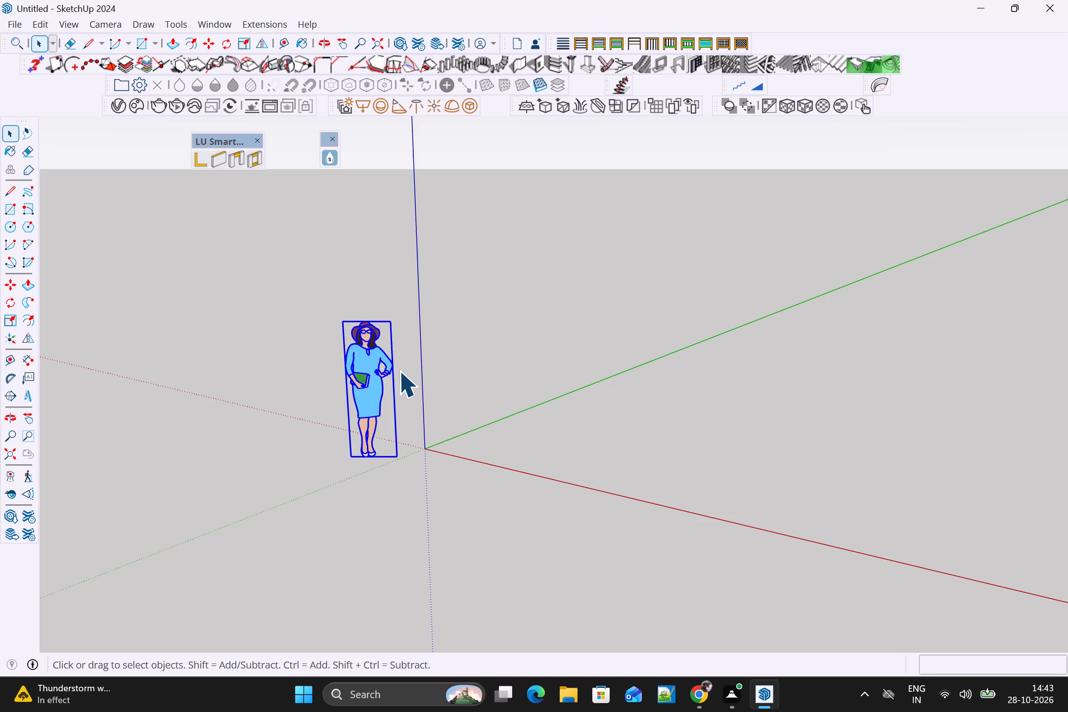
{"action": "key", "text": "Delete"}
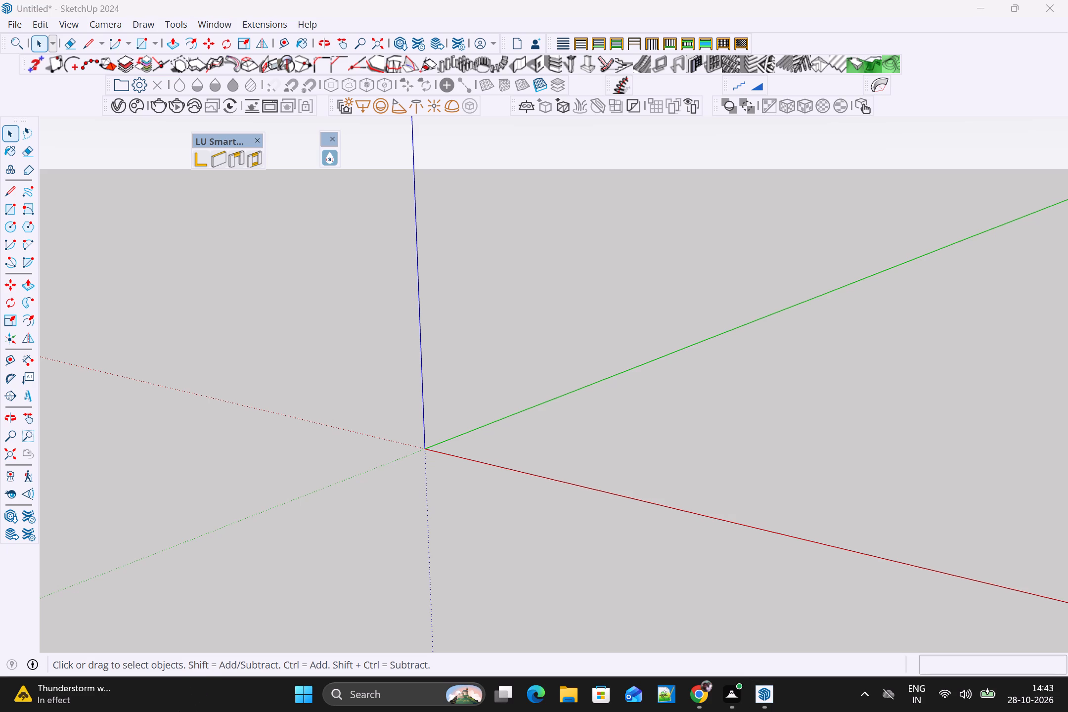
Draw a 15' by 17' rectangle on the ground plane with its first corner at the origin.
{"action": "type", "text": "RE"}
{"action": "type", "text": "C"}
{"action": "key", "text": "space"}
{"action": "key", "text": "r"}
{"action": "key", "text": "r"}
{"action": "left_click_drag", "start_coordinate": [423, 449], "coordinate": [439, 451]}
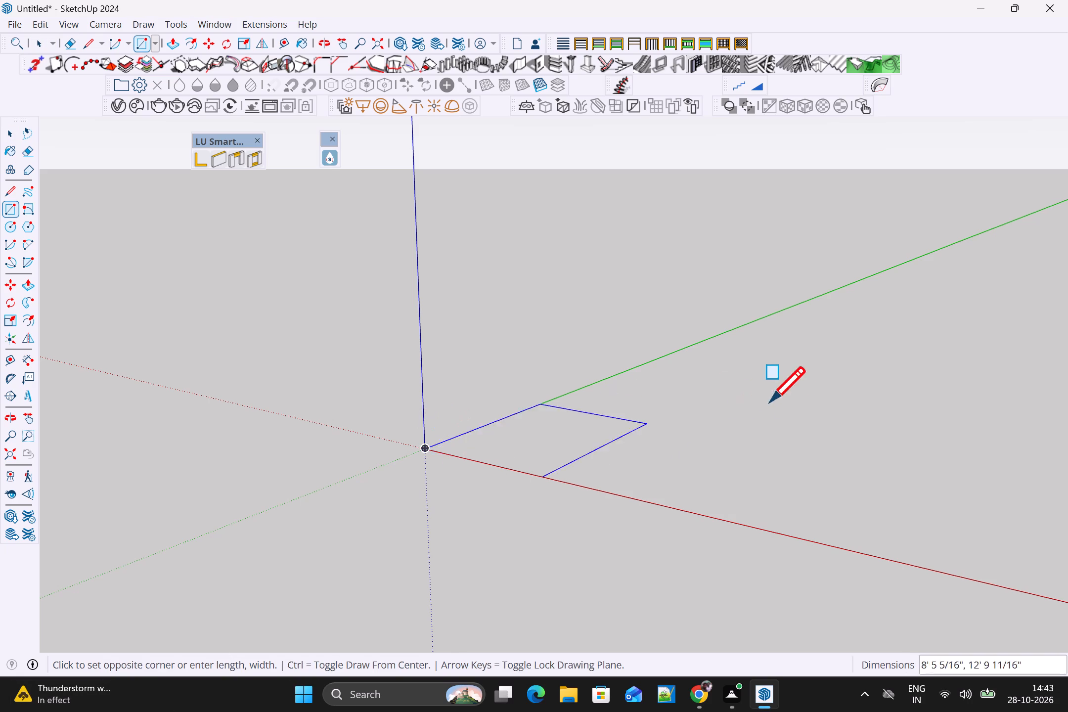
{"action": "scroll", "coordinate": [771, 403], "scroll_direction": "down", "scroll_amount": 3}
{"action": "middle_click_drag", "start_coordinate": [799, 423], "coordinate": [916, 476]}
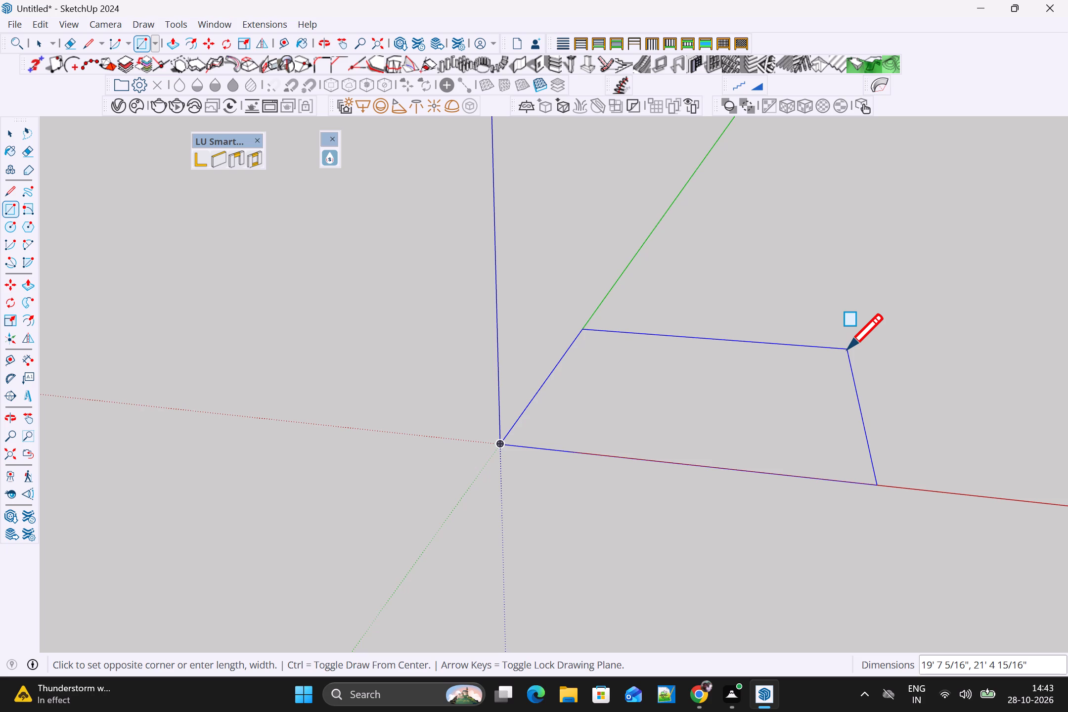
{"action": "type", "text": "15"}
{"action": "key", "text": "apostrophe"}
{"action": "type", "text": ", 17'"}
{"action": "key", "text": "Return"}
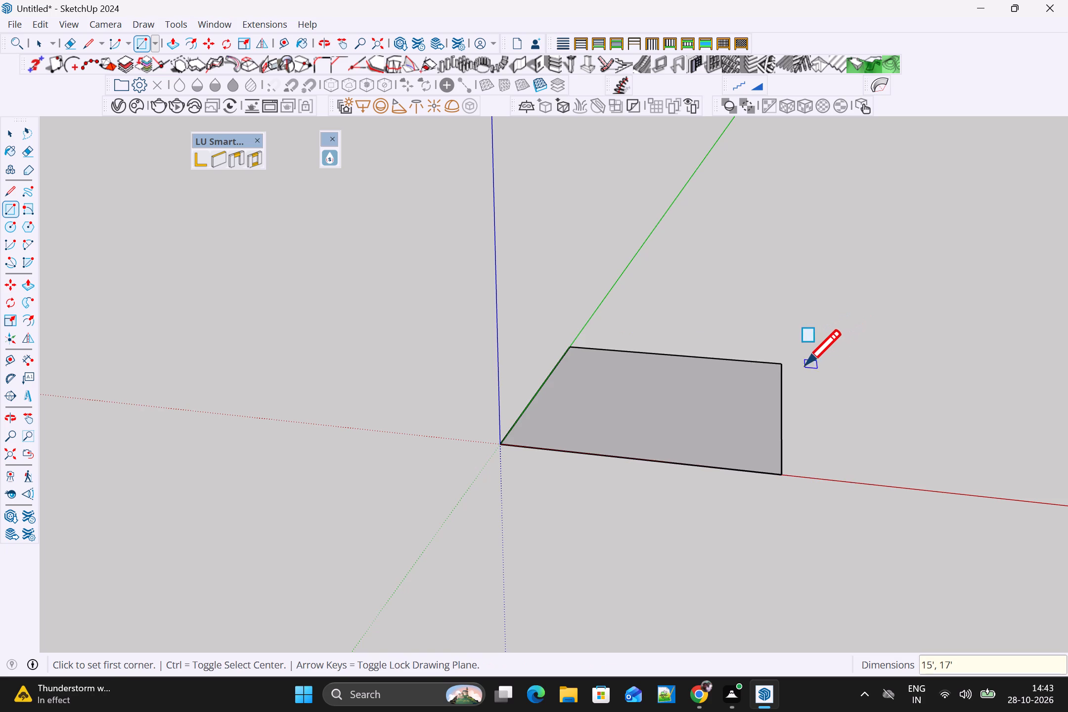
Offset the rectangle's outline inward by 9" to form the wall thickness.
{"action": "key", "text": "f"}
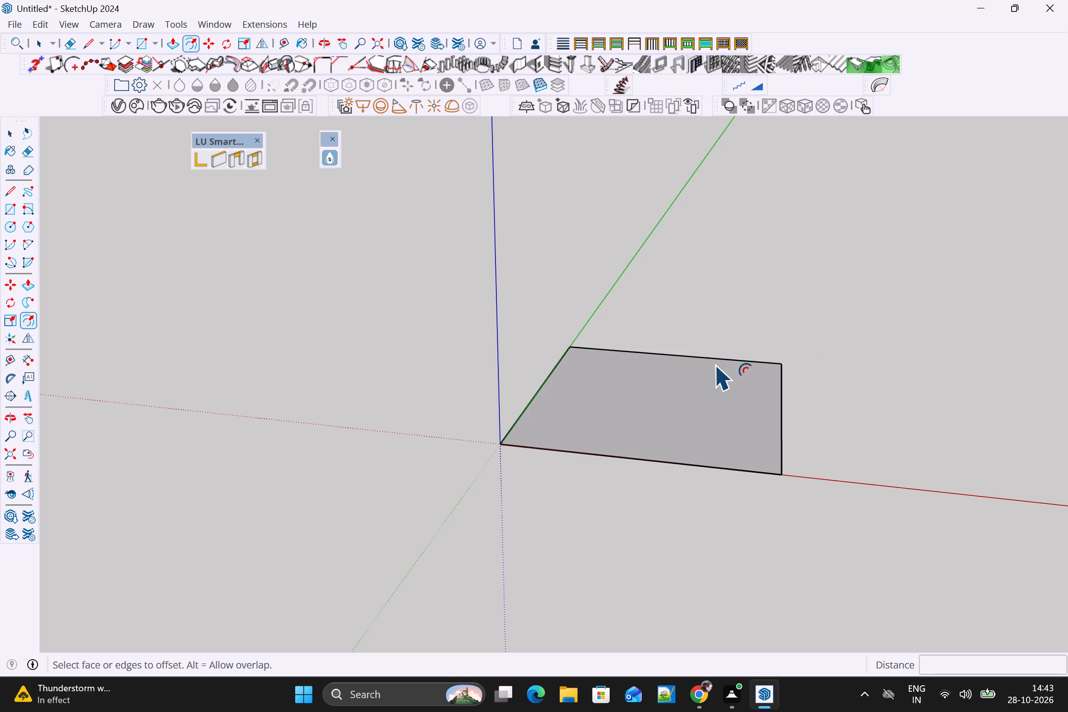
{"action": "left_click", "coordinate": [716, 363]}
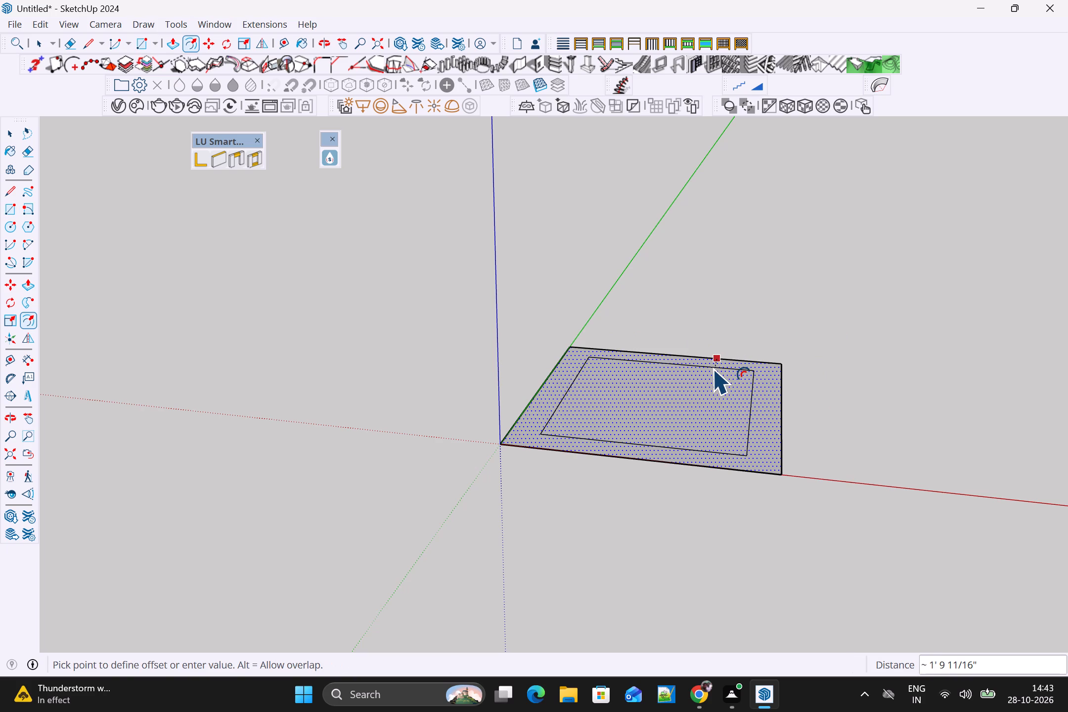
{"action": "type", "text": "9\""}
{"action": "key", "text": "Return"}
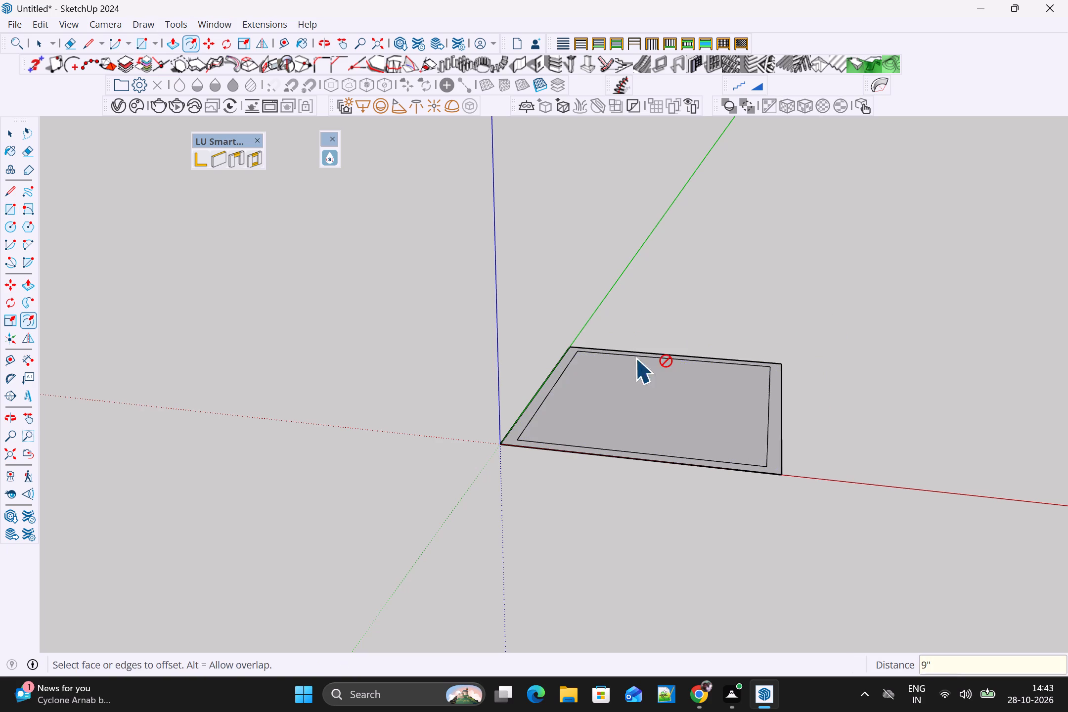
Move the inner outline's front edge onto the outer rectangle's front edge along the red axis, leaving walls on three sides.
{"action": "key", "text": "space"}
{"action": "key", "text": "space"}
{"action": "left_click", "coordinate": [751, 492]}
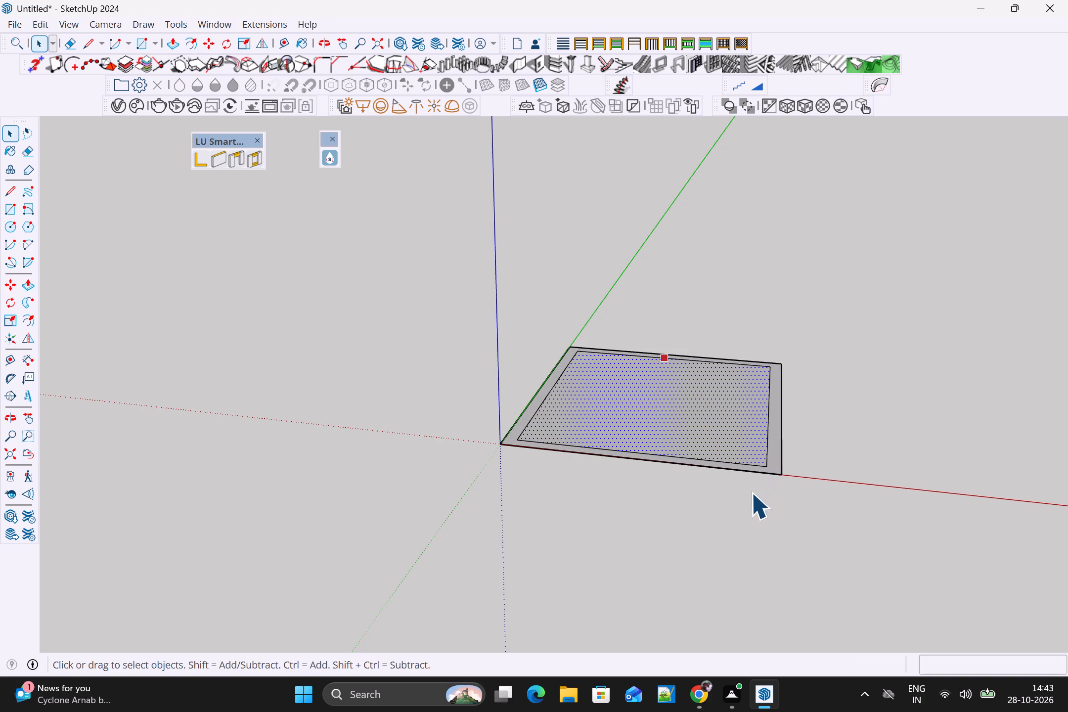
{"action": "left_click", "coordinate": [746, 465]}
{"action": "key", "text": "m"}
{"action": "key", "text": "space"}
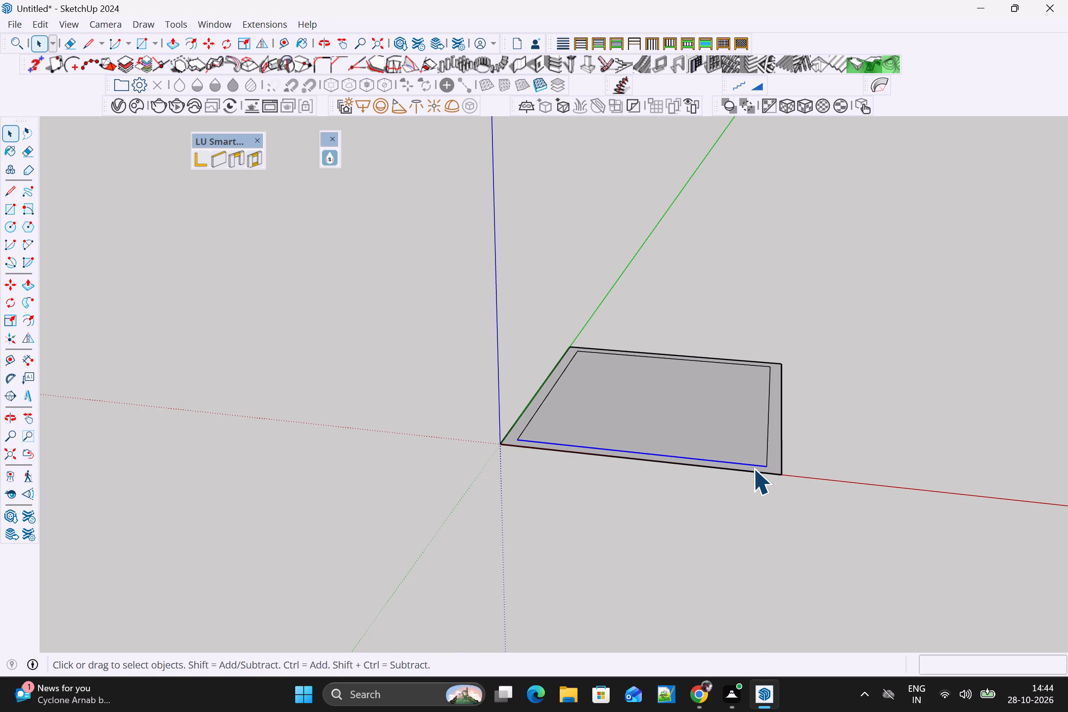
{"action": "scroll", "coordinate": [753, 468], "scroll_direction": "up", "scroll_amount": 2}
{"action": "key", "text": "m"}
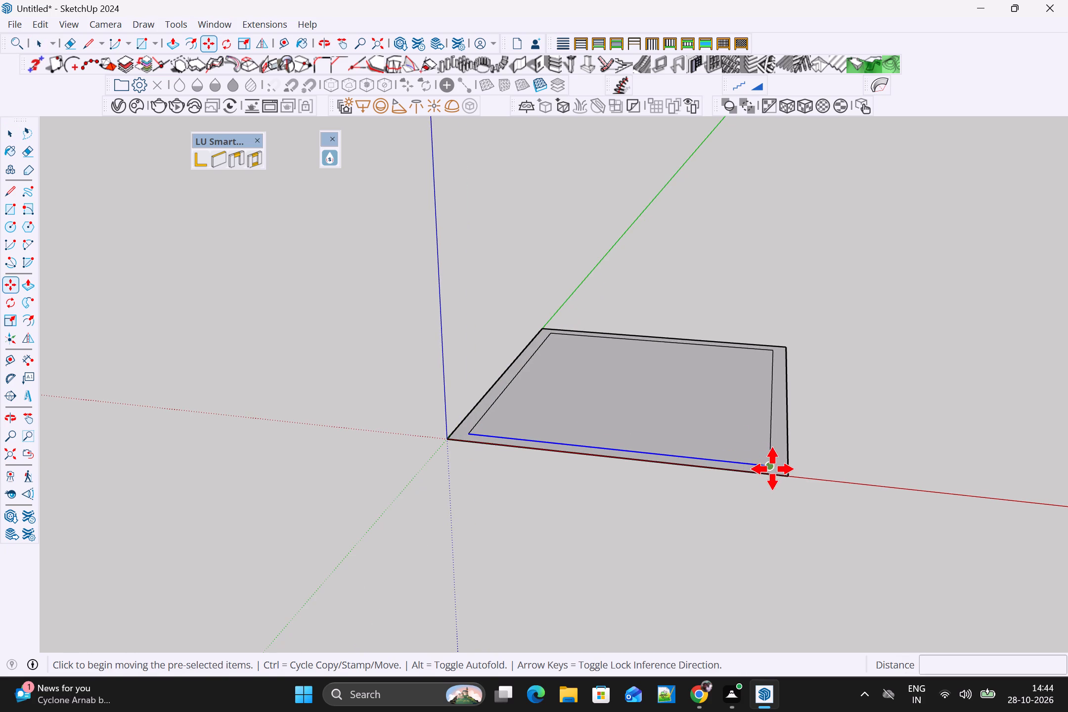
{"action": "left_click", "coordinate": [773, 469]}
{"action": "left_click", "coordinate": [770, 479]}
Select the inner floor face enclosed by the three-sided wall strip.
{"action": "scroll", "coordinate": [770, 490], "scroll_direction": "down", "scroll_amount": 2}
{"action": "middle_click_drag", "start_coordinate": [778, 500], "coordinate": [777, 549]}
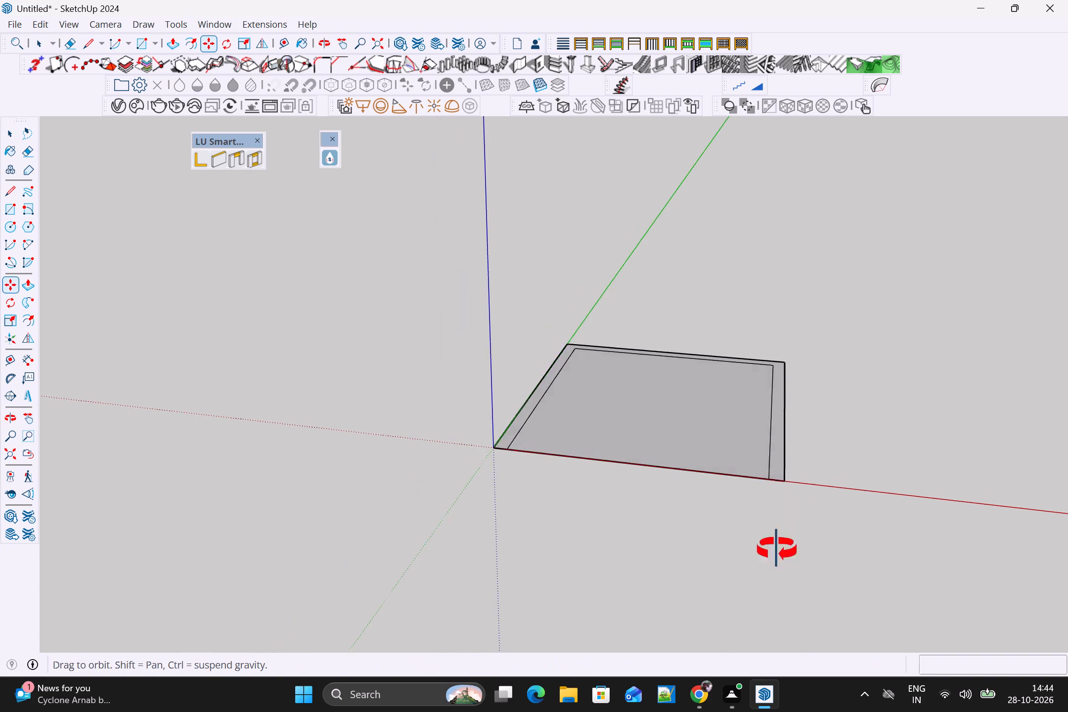
{"action": "middle_click_drag", "start_coordinate": [777, 549], "coordinate": [785, 594]}
{"action": "middle_click_drag", "start_coordinate": [805, 576], "coordinate": [803, 575], "text": "shift"}
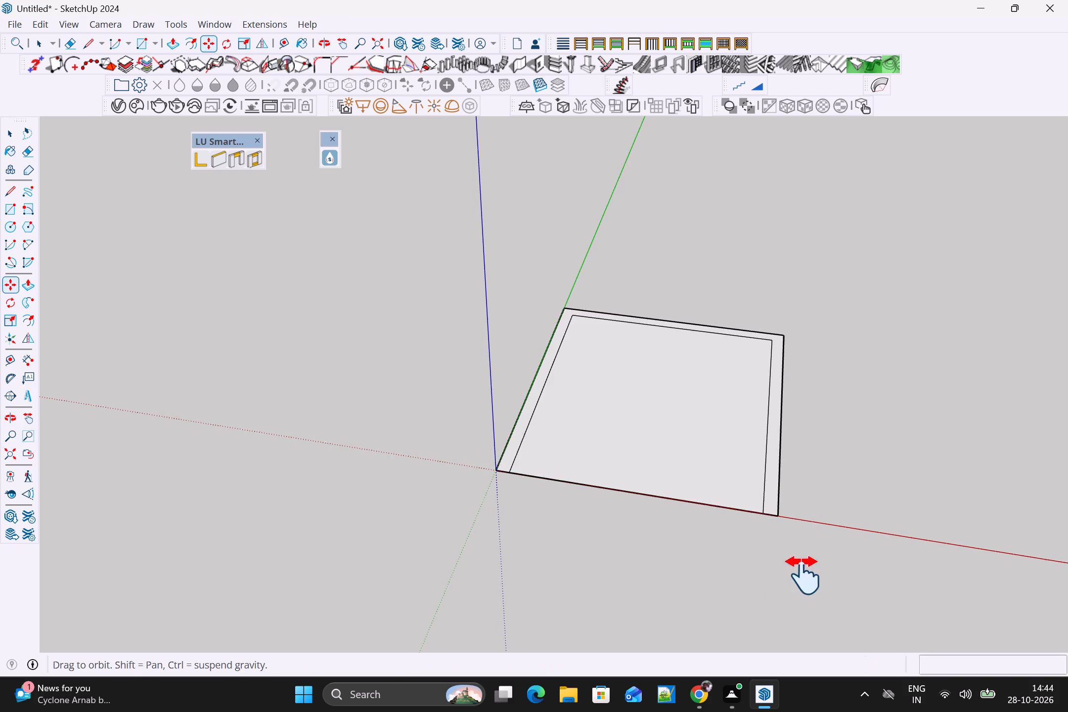
{"action": "middle_click_drag", "start_coordinate": [803, 575], "coordinate": [799, 473], "text": "shift"}
{"action": "middle_click_drag", "start_coordinate": [799, 473], "coordinate": [812, 540]}
{"action": "key", "text": "space"}
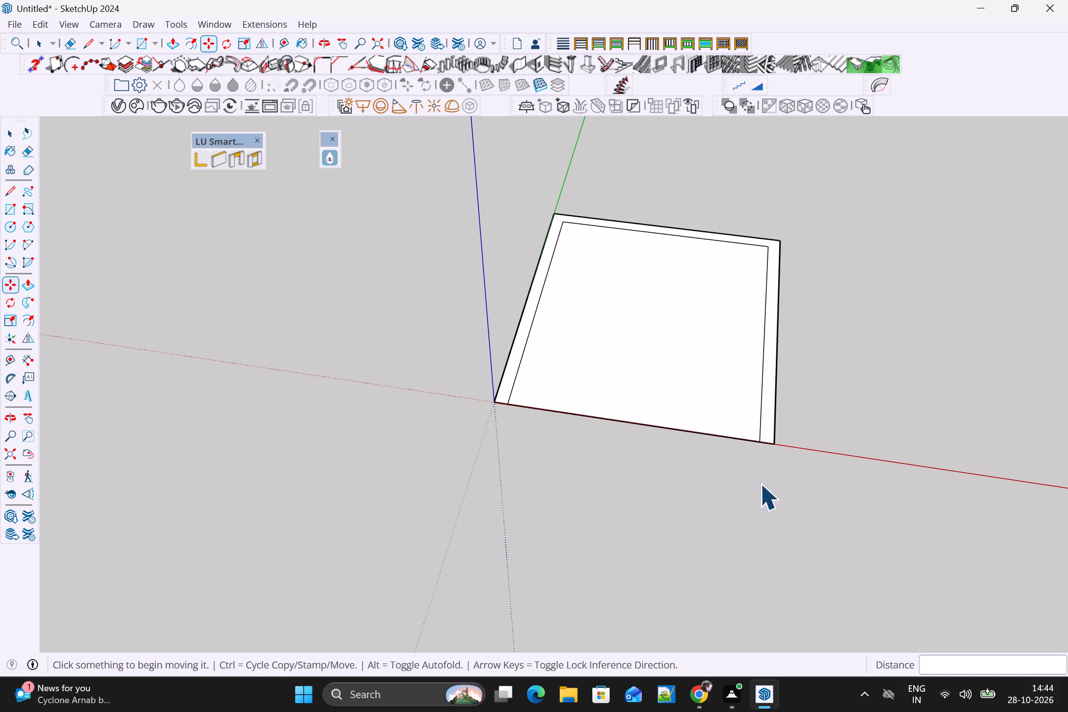
{"action": "left_click", "coordinate": [666, 392]}
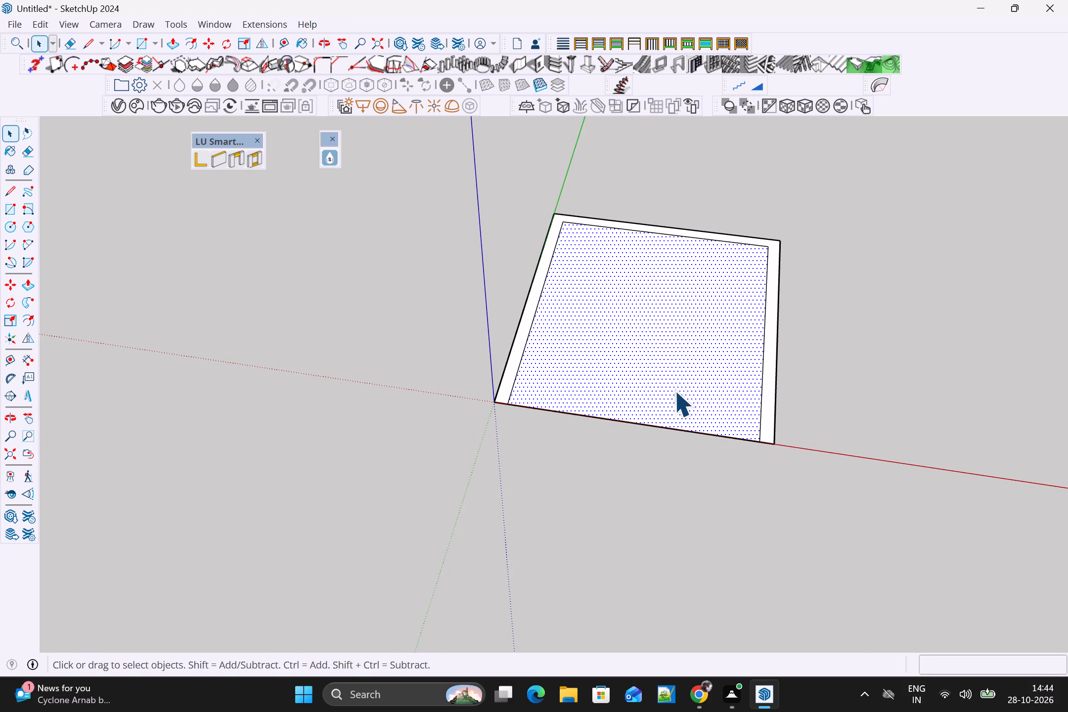
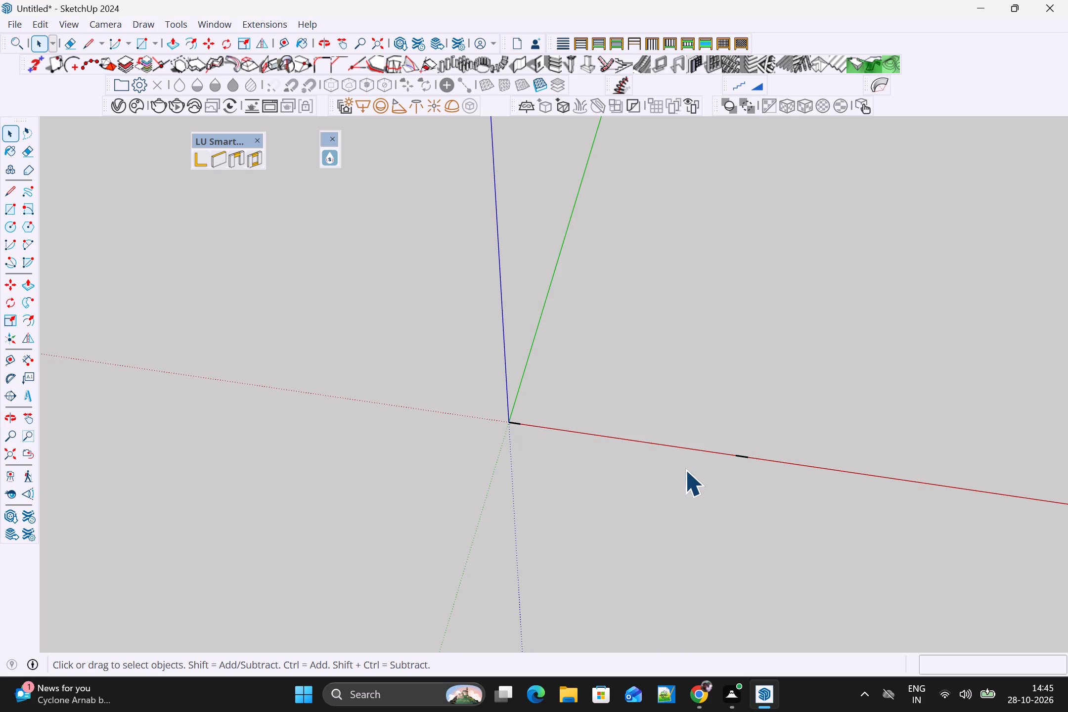
Delete the leftover short edge segments lying on the red axis, including the one at the origin.
{"action": "left_click_drag", "start_coordinate": [731, 428], "coordinate": [680, 516]}
{"action": "left_click_drag", "start_coordinate": [804, 423], "coordinate": [669, 512]}
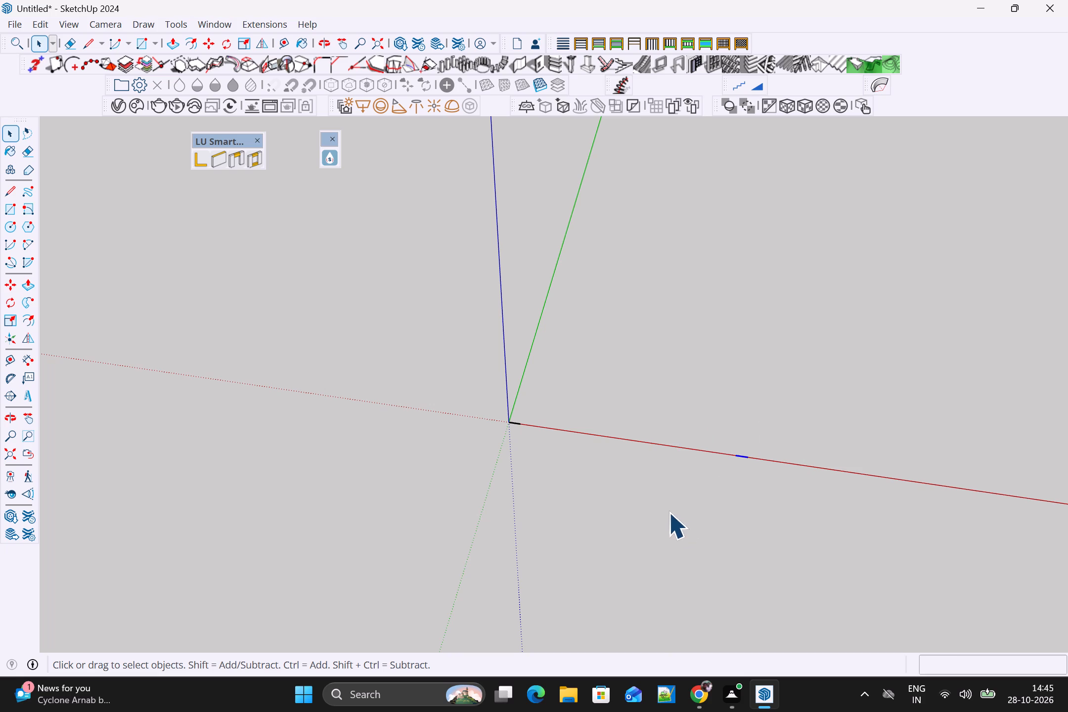
{"action": "key", "text": "Delete"}
{"action": "left_click_drag", "start_coordinate": [549, 409], "coordinate": [406, 439]}
{"action": "key", "text": "Delete"}
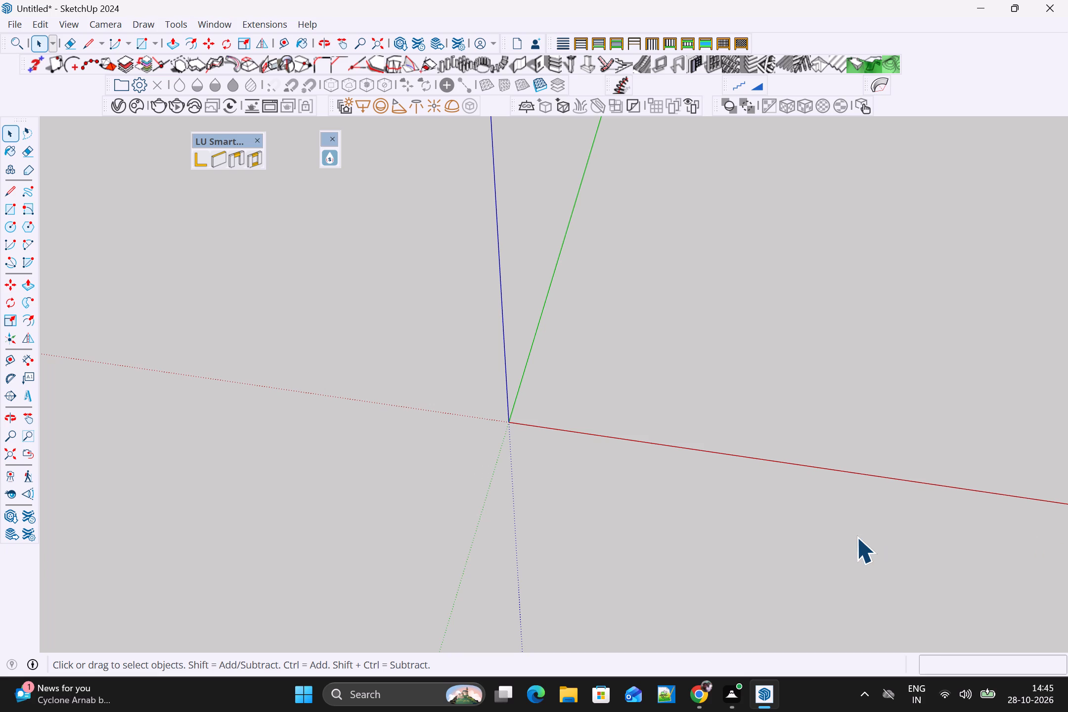
Draw a 15' by 17' rectangle on the ground plane with its first corner at the origin.
{"action": "key", "text": "r"}
{"action": "key", "text": "e"}
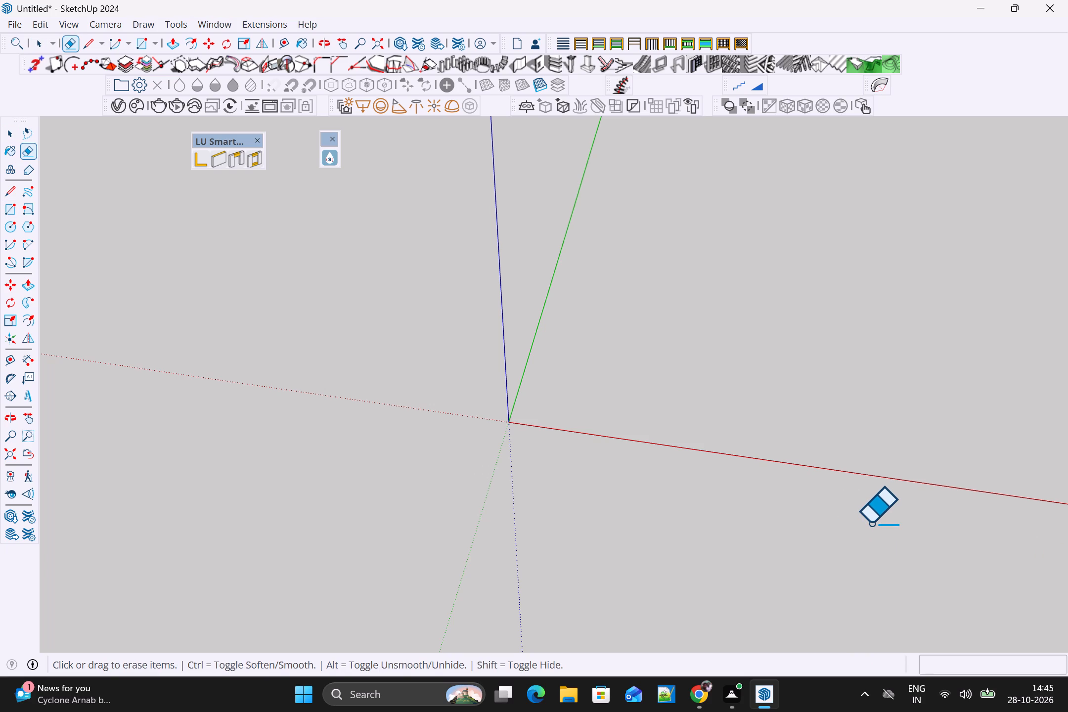
{"action": "type", "text": "C"}
{"action": "key", "text": "space"}
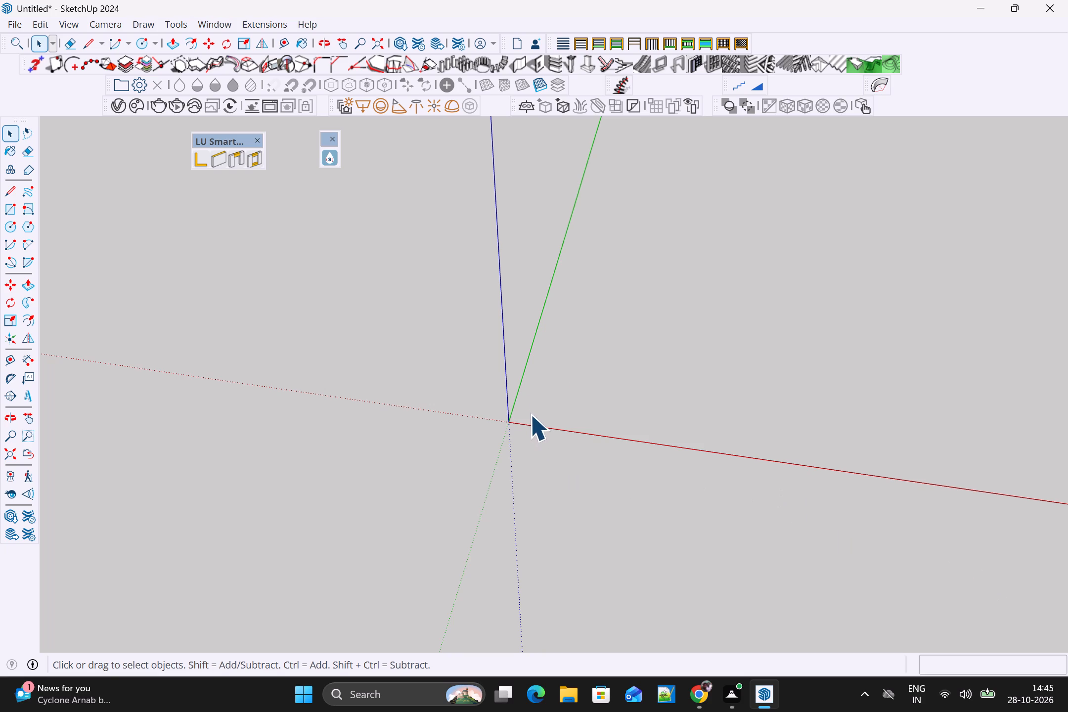
{"action": "type", "text": "RE"}
{"action": "type", "text": "C"}
{"action": "key", "text": "space"}
{"action": "key", "text": "r"}
{"action": "key", "text": "e"}
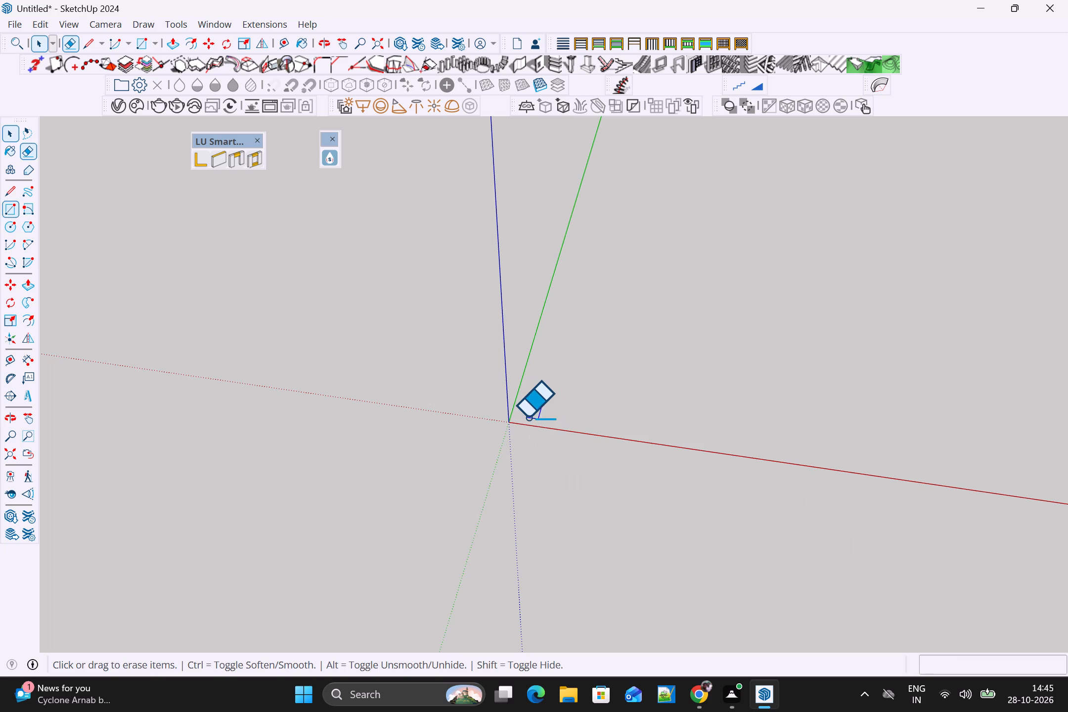
{"action": "key", "text": "r"}
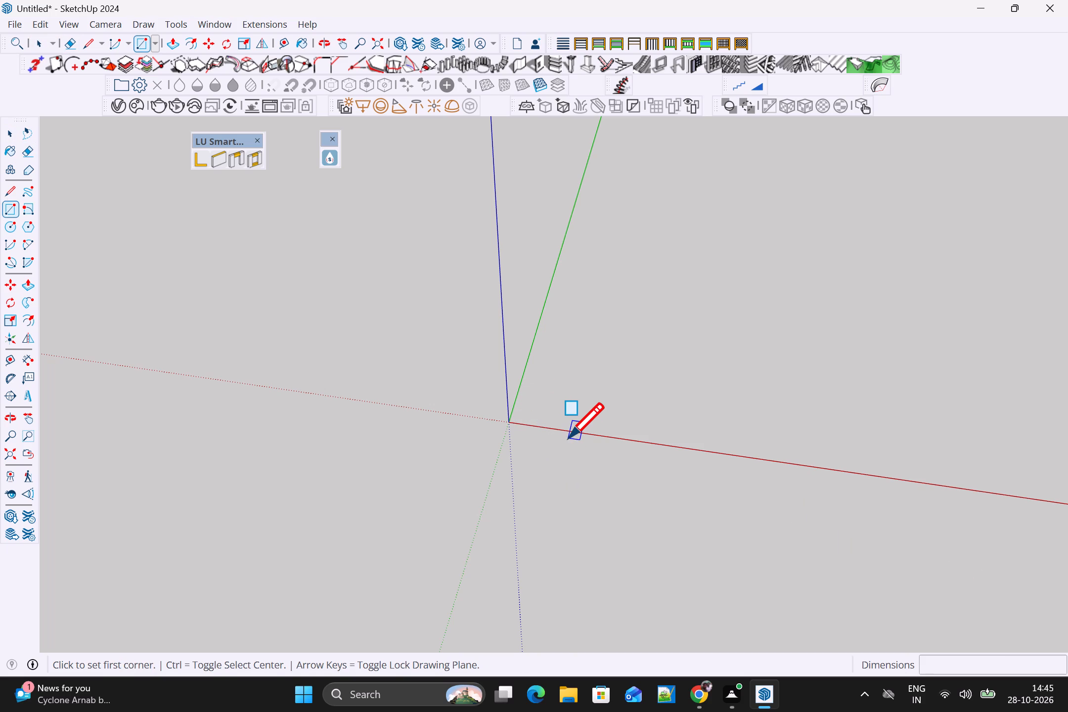
{"action": "left_click", "coordinate": [511, 422]}
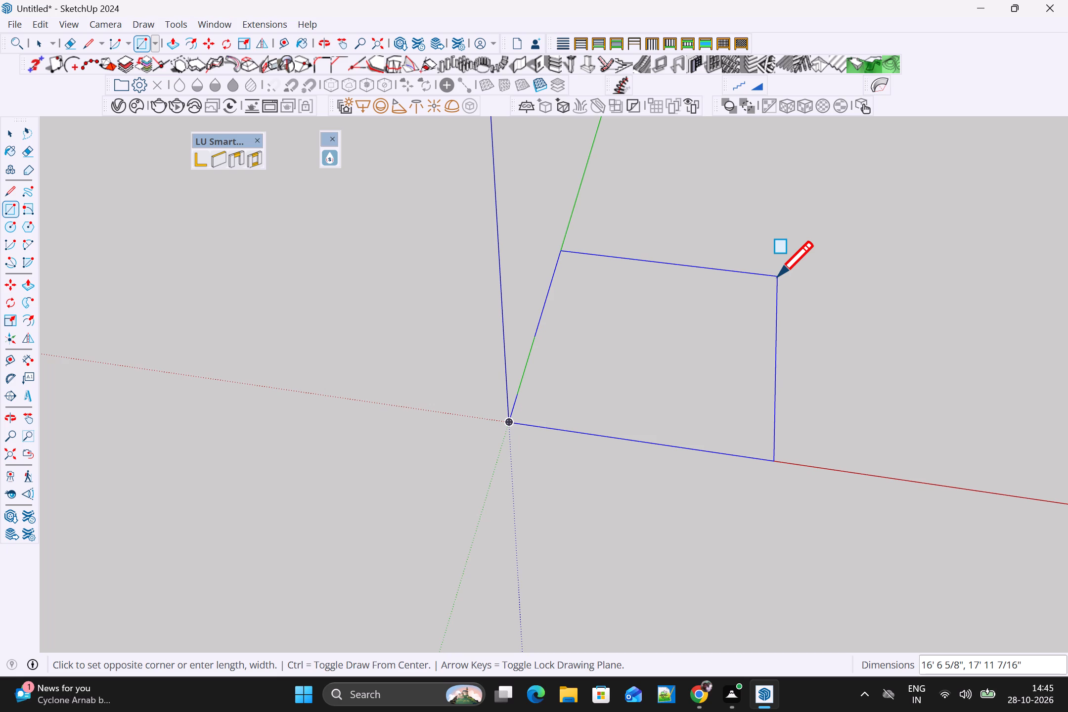
{"action": "type", "text": "15"}
{"action": "key", "text": "apostrophe"}
{"action": "type", "text": ",1"}
{"action": "type", "text": "7'"}
{"action": "key", "text": "Return"}
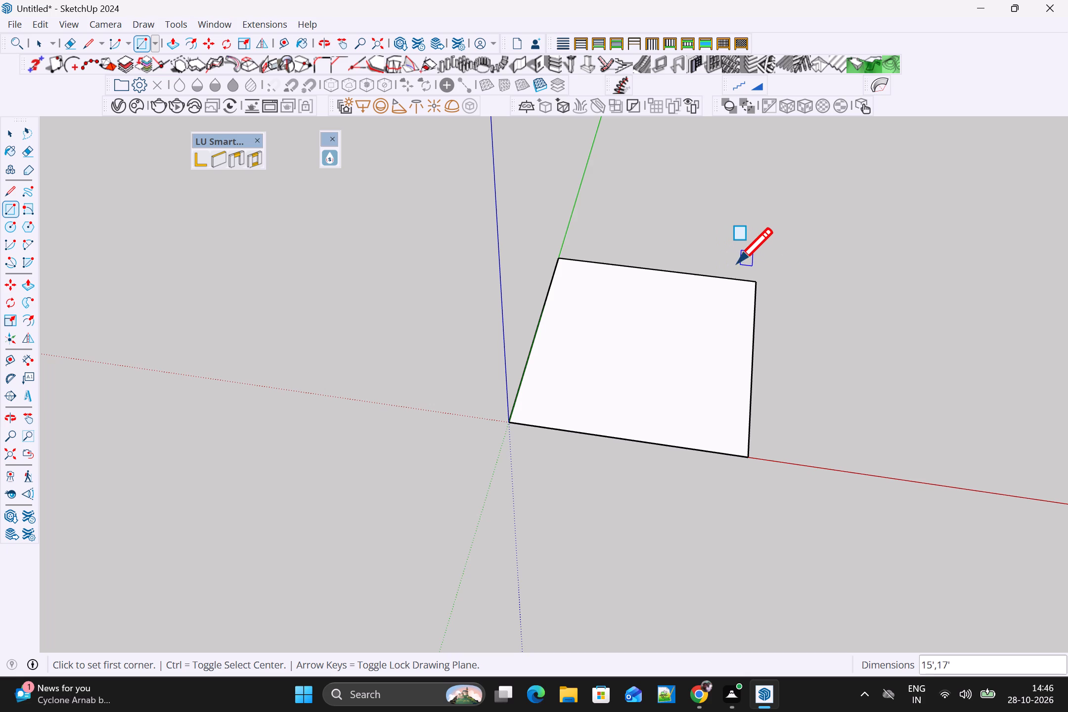
Offset the rectangle's outline inward by 9" to form the wall thickness on all four sides.
{"action": "type", "text": "O T"}
{"action": "key", "text": "space"}
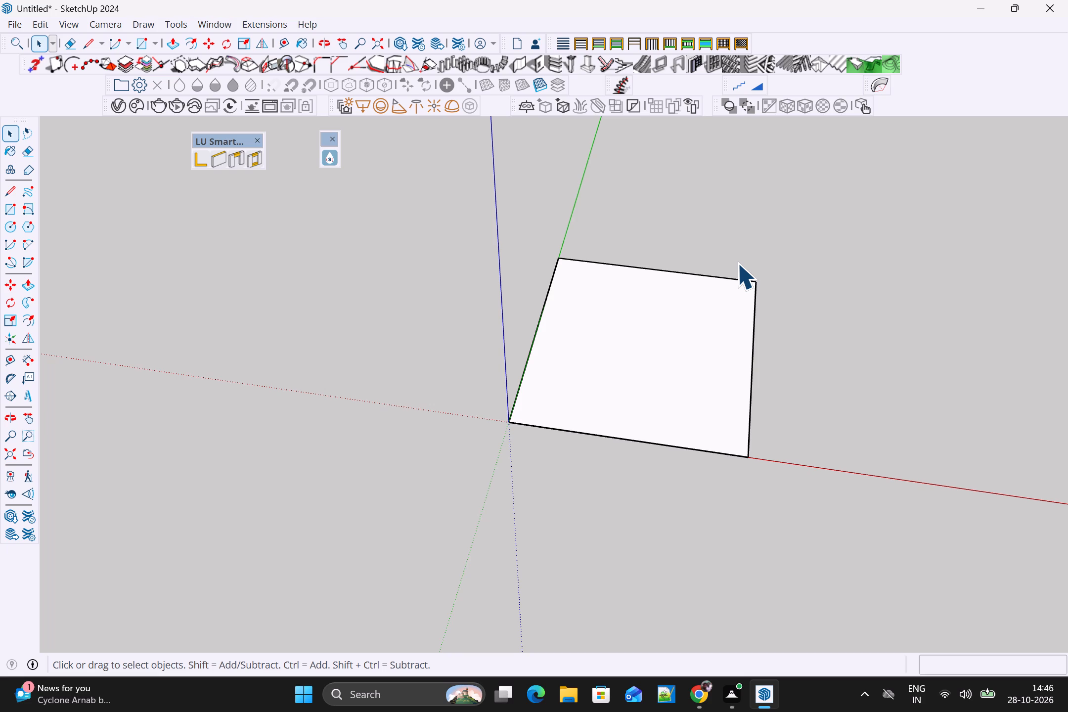
{"action": "key", "text": "f"}
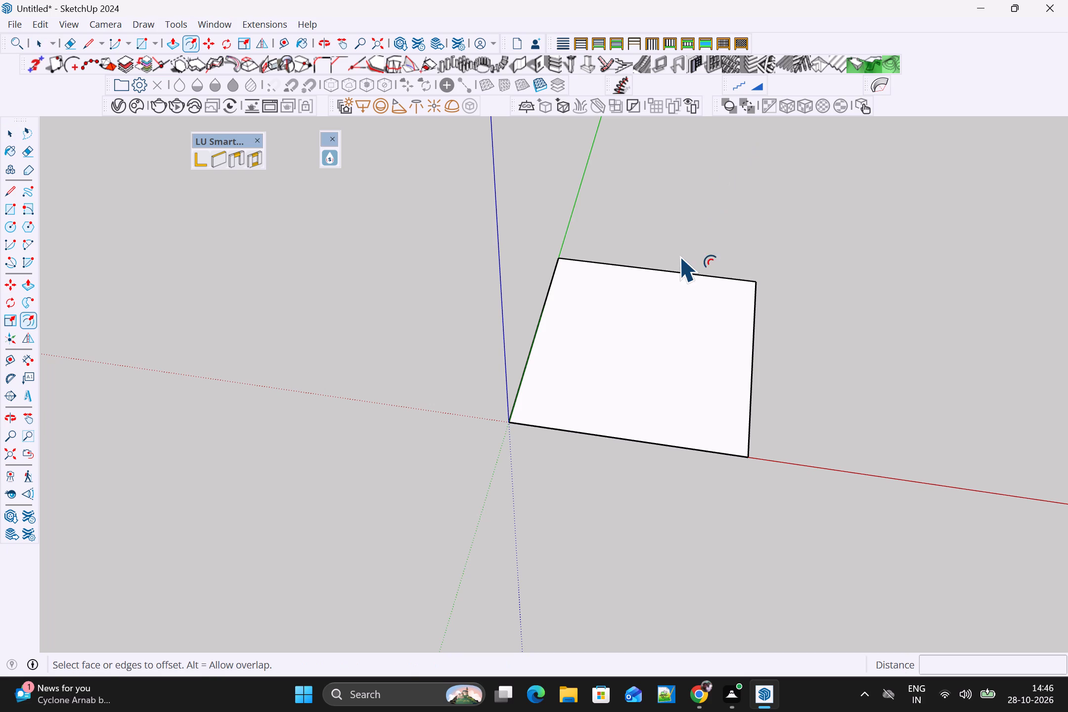
{"action": "key", "text": "space"}
{"action": "key", "text": "f"}
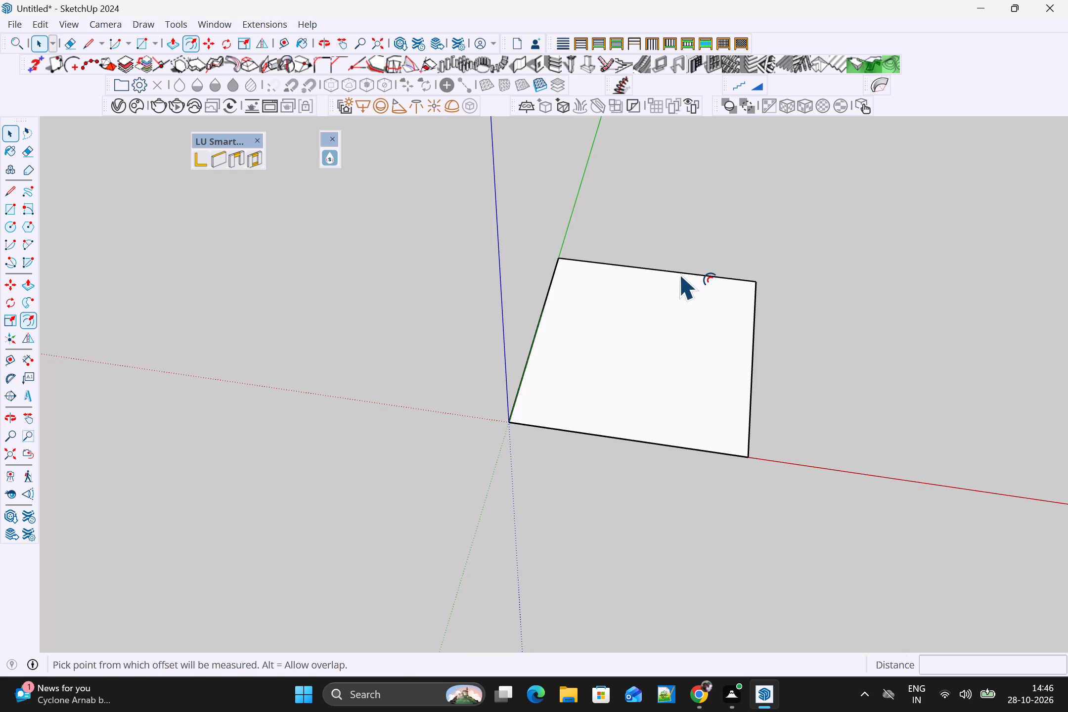
{"action": "left_click", "coordinate": [685, 268]}
{"action": "left_click", "coordinate": [679, 294]}
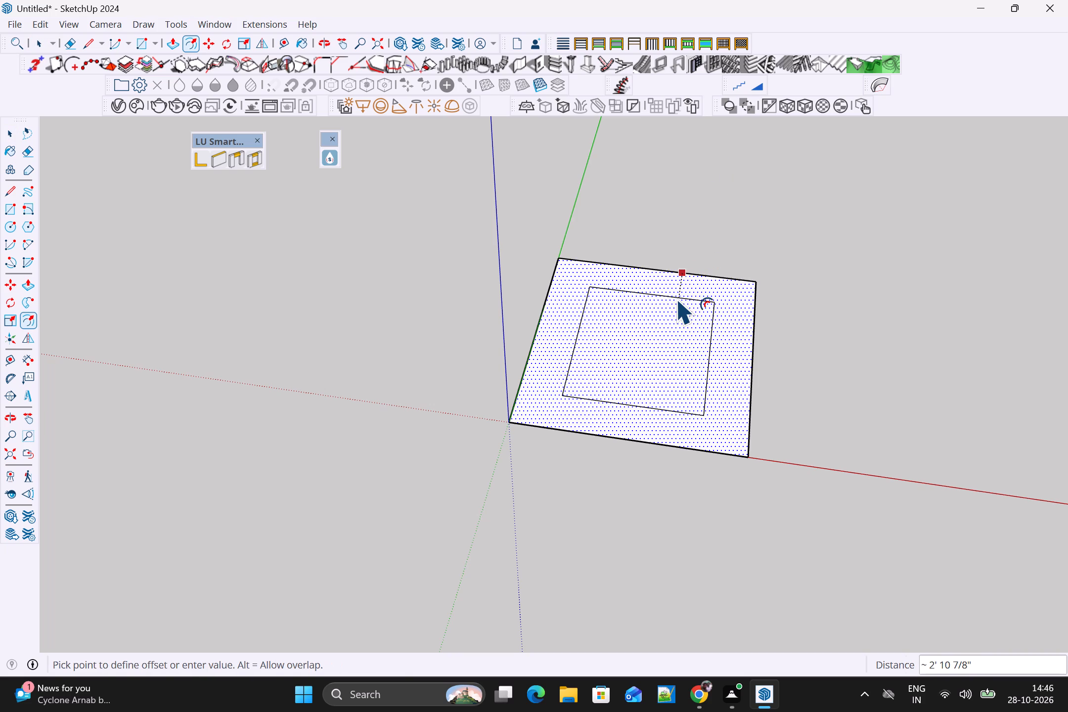
{"action": "type", "text": "9\""}
{"action": "key", "text": "Return"}
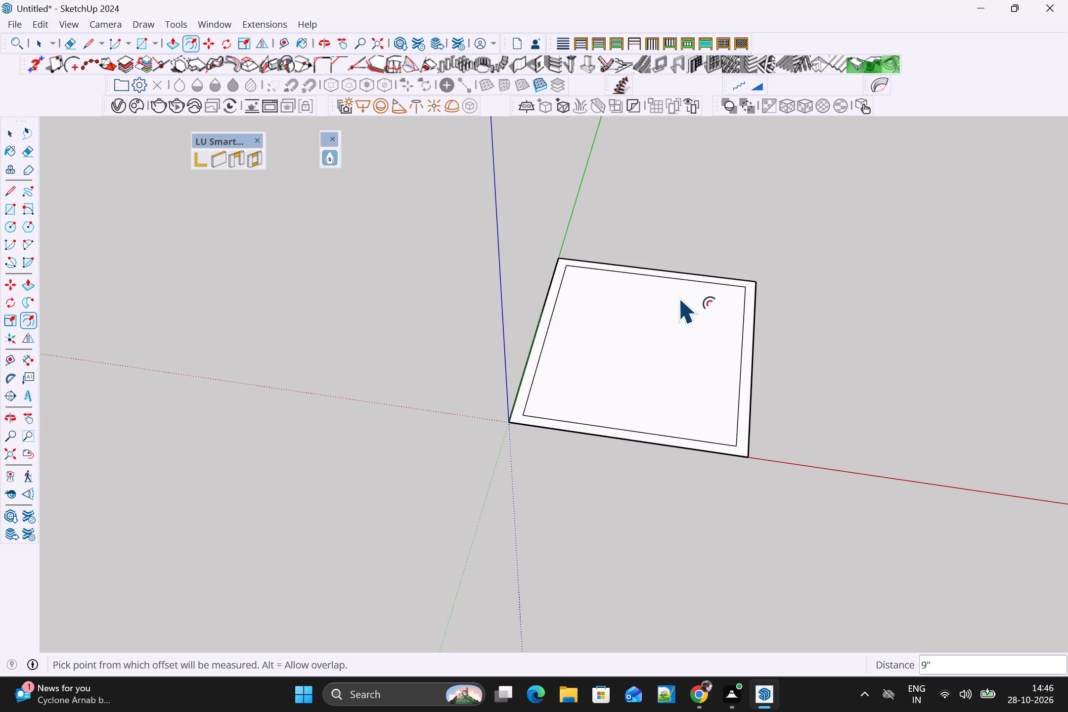
{"action": "key", "text": "space"}
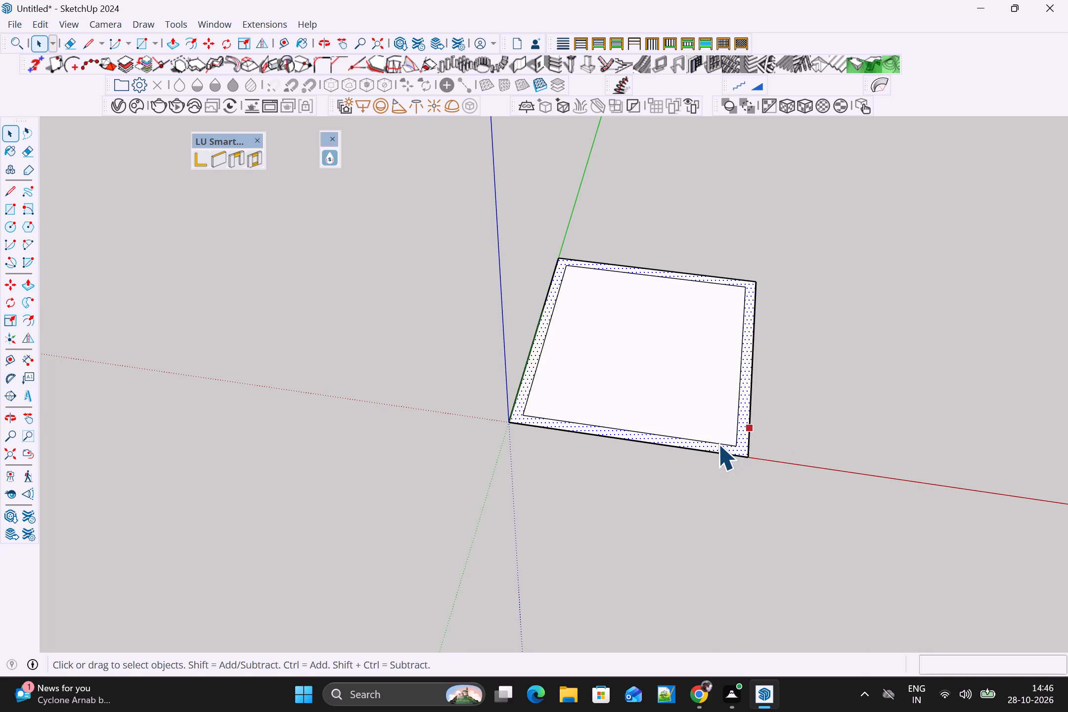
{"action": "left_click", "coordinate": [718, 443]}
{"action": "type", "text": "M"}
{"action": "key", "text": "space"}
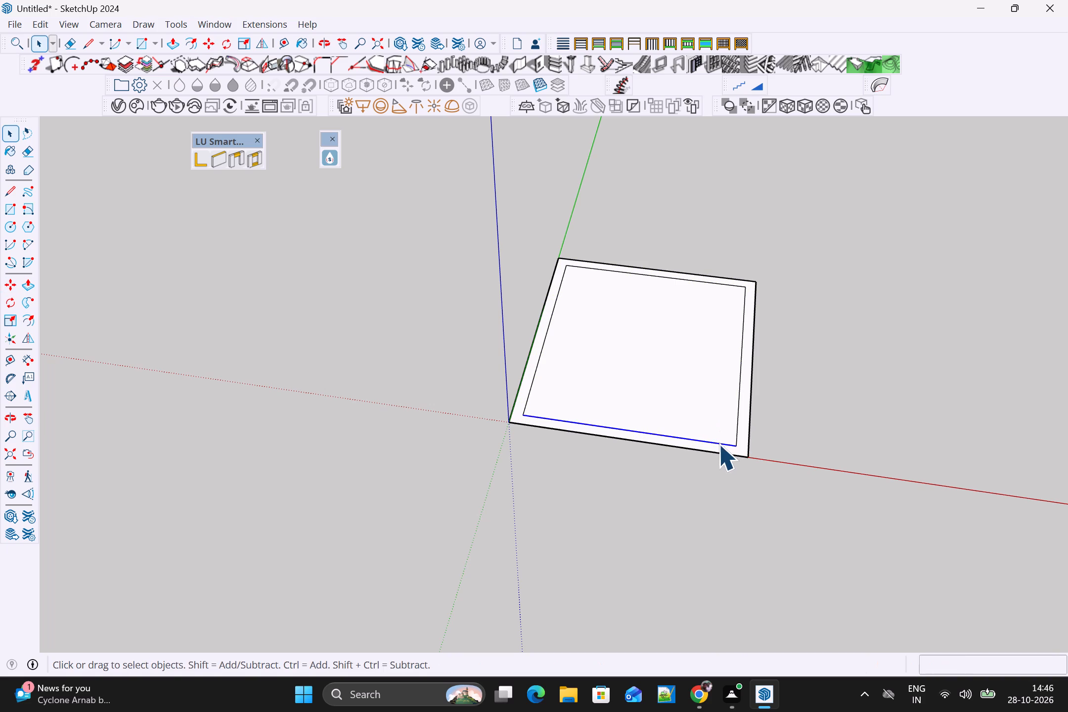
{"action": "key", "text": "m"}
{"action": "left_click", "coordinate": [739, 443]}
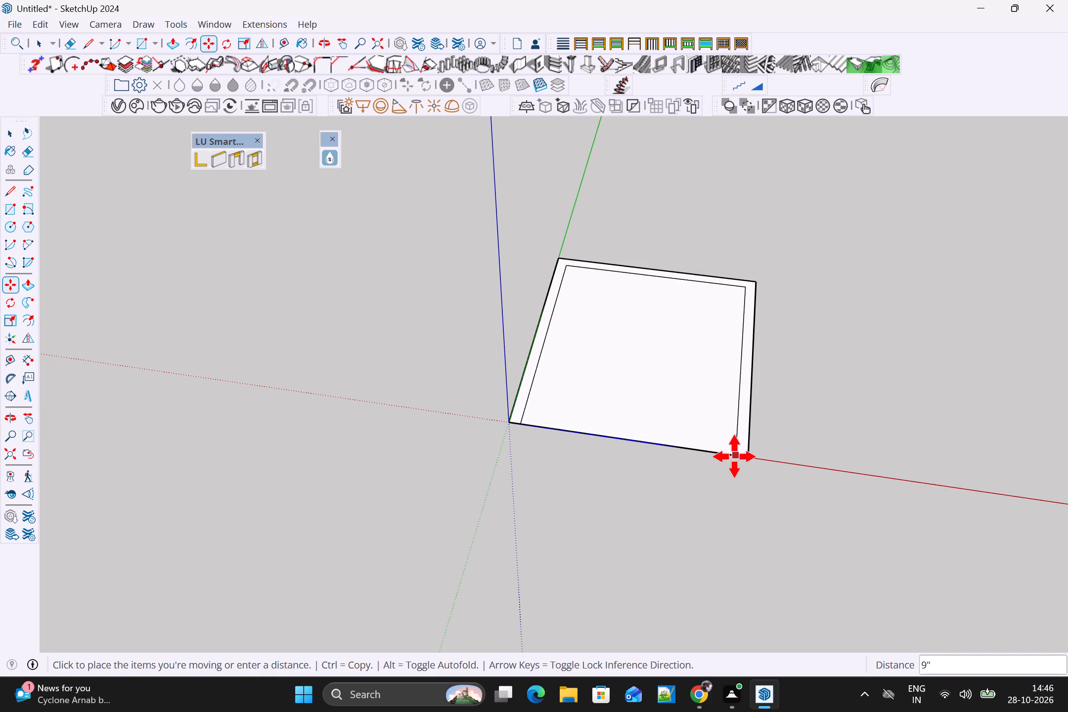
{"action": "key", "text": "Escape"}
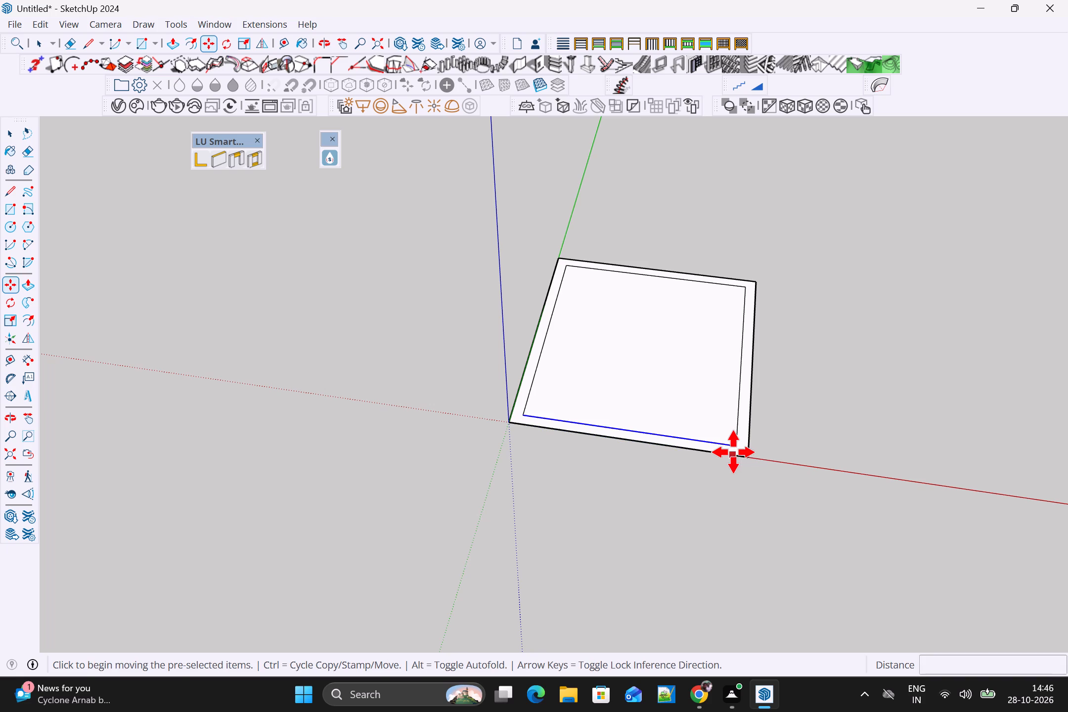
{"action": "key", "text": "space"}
Push/Pull the wall strip between the inner and outer outlines up 10'.
{"action": "key", "text": "p"}
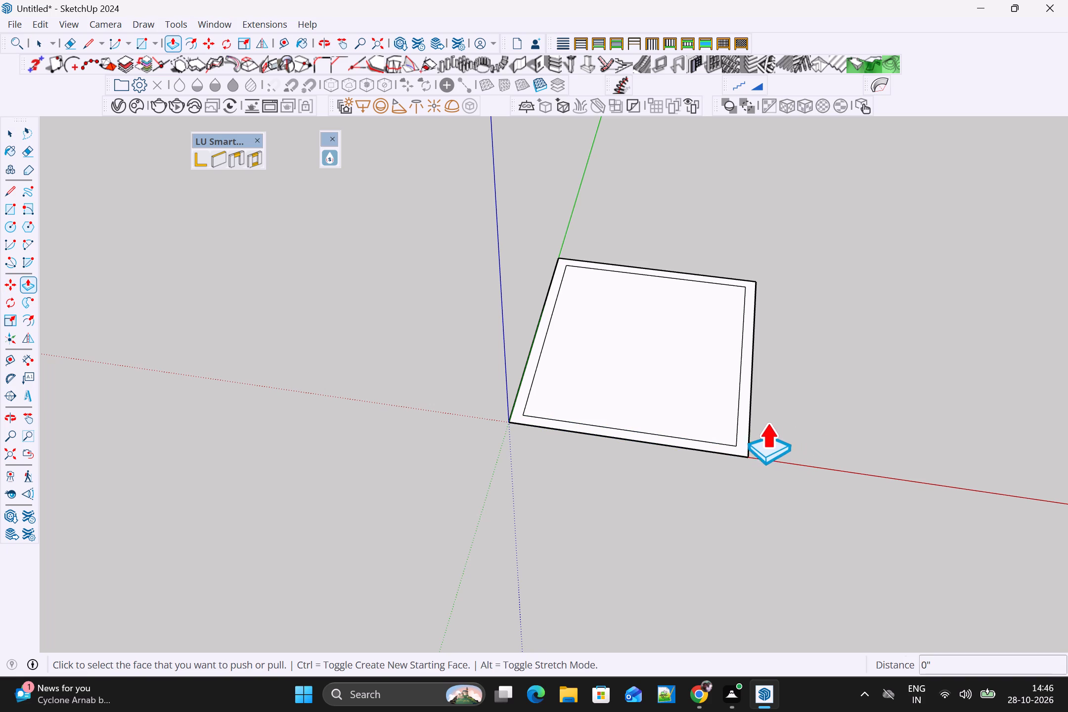
{"action": "left_click", "coordinate": [746, 430]}
{"action": "type", "text": "10'"}
{"action": "key", "text": "Return"}
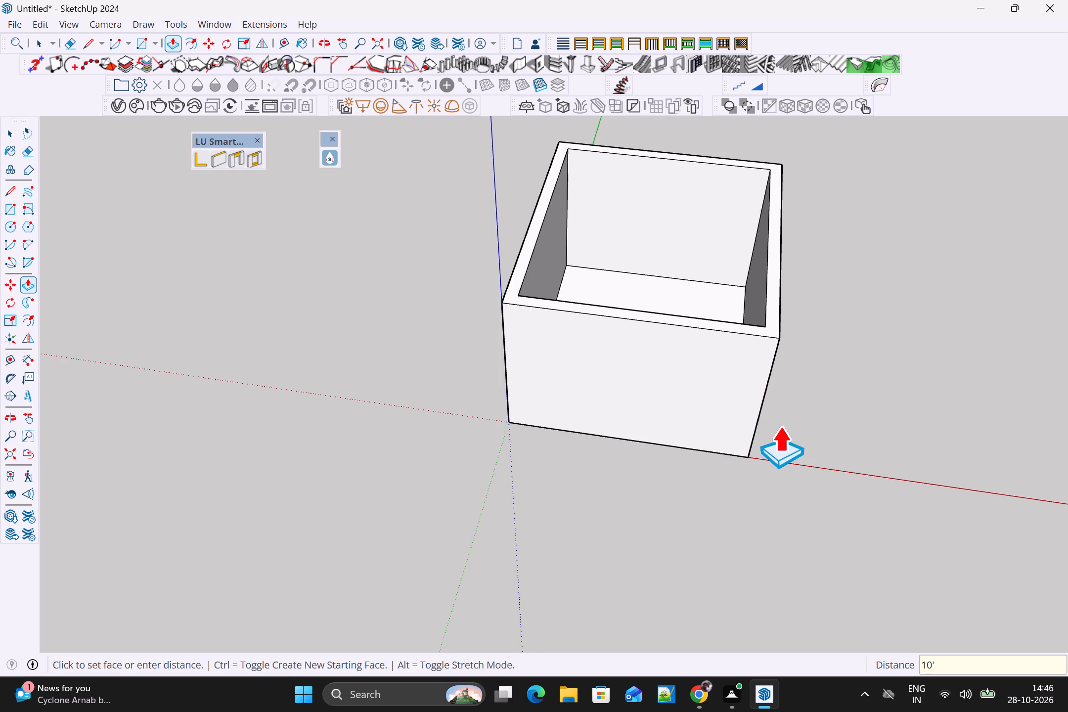
Push/Pull the floor face enclosed by the four walls up 5".
{"action": "scroll", "coordinate": [782, 426], "scroll_direction": "down", "scroll_amount": 1}
{"action": "middle_click_drag", "start_coordinate": [790, 444], "coordinate": [824, 143]}
{"action": "middle_click_drag", "start_coordinate": [769, 410], "coordinate": [666, 610]}
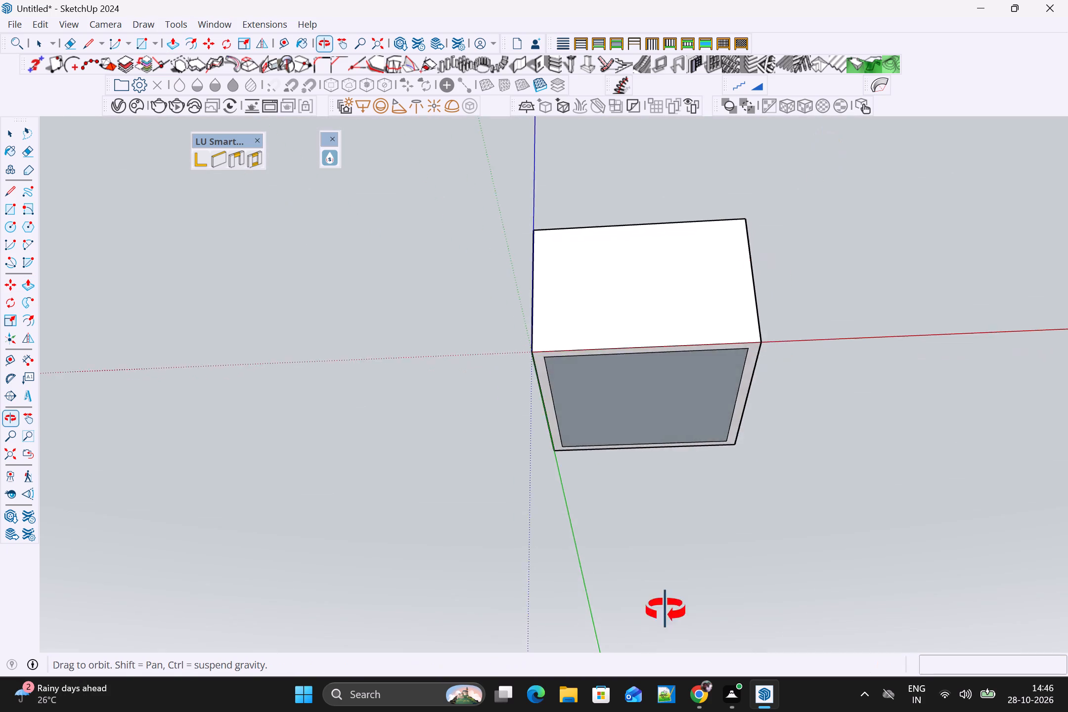
{"action": "middle_click_drag", "start_coordinate": [666, 610], "coordinate": [624, 711]}
{"action": "middle_click_drag", "start_coordinate": [603, 421], "coordinate": [582, 622]}
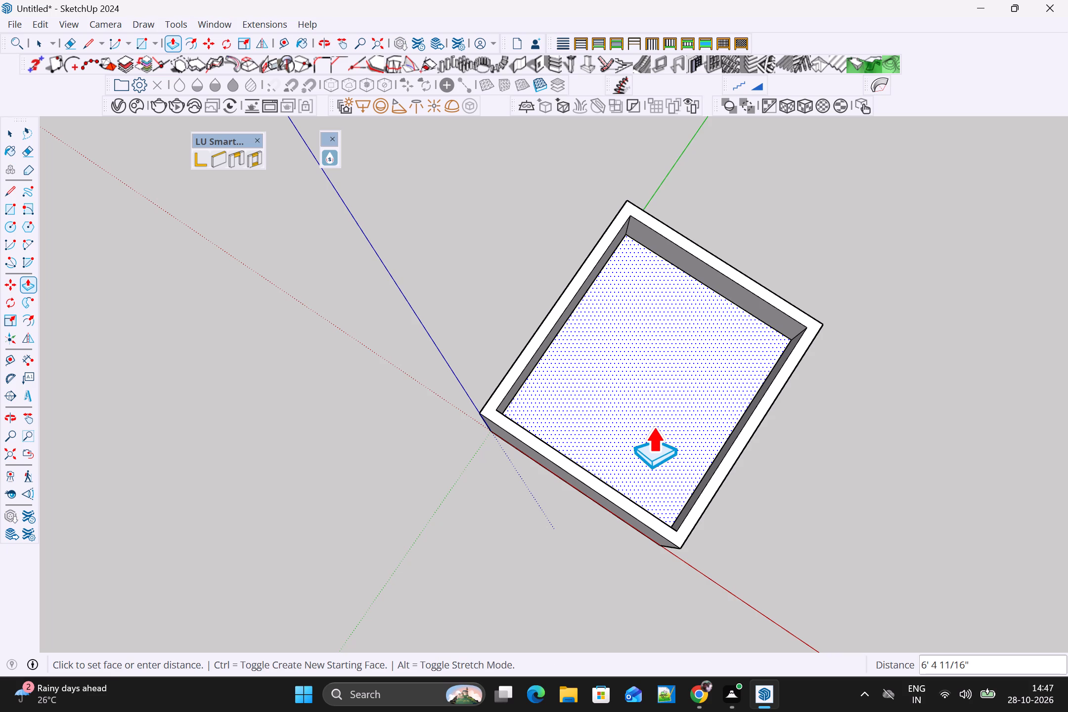
{"action": "type", "text": "5\""}
{"action": "key", "text": "Return"}
{"action": "middle_click_drag", "start_coordinate": [874, 484], "coordinate": [835, 245]}
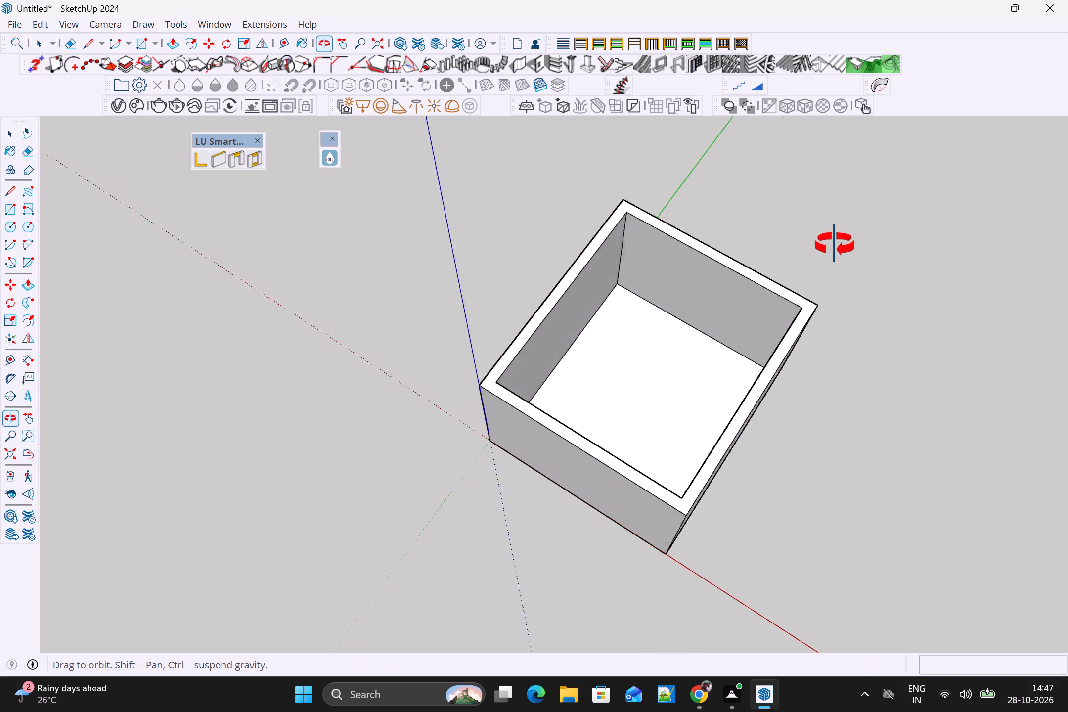
{"action": "middle_click_drag", "start_coordinate": [835, 245], "coordinate": [875, 155]}
{"action": "key", "text": "space"}
{"action": "left_click", "coordinate": [847, 427]}
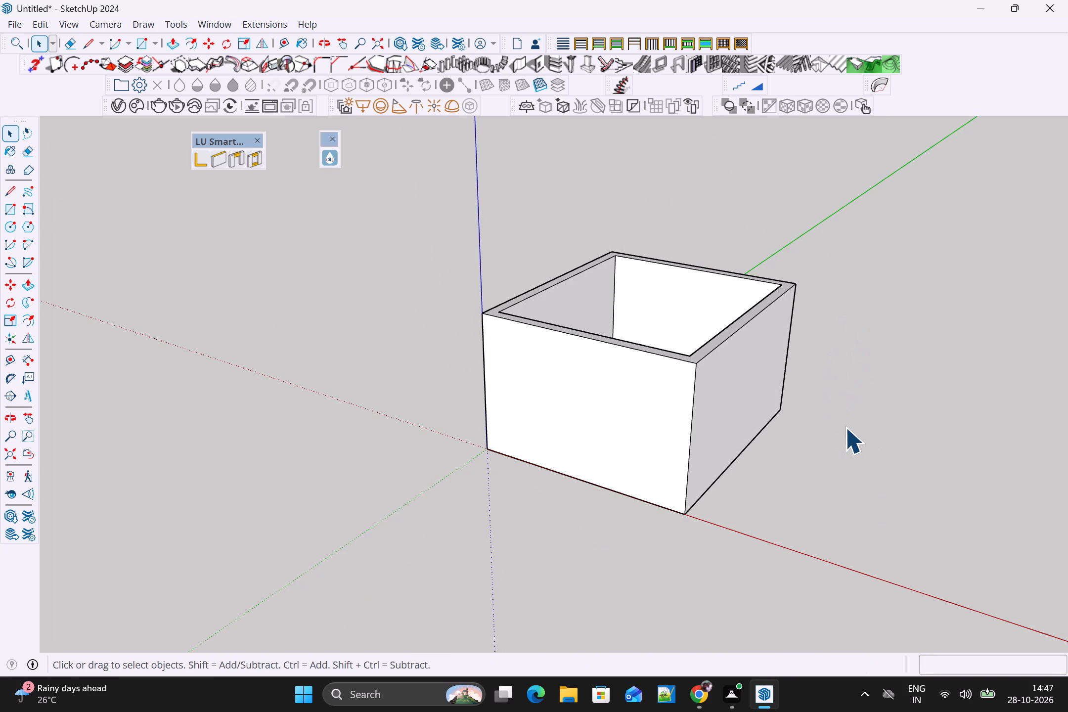
Draw an upright rectangle about 3'6" wide by 7'11" high, standing on the red axis beside the room and facing the green axis.
{"action": "middle_click_drag", "start_coordinate": [834, 434], "coordinate": [1041, 456]}
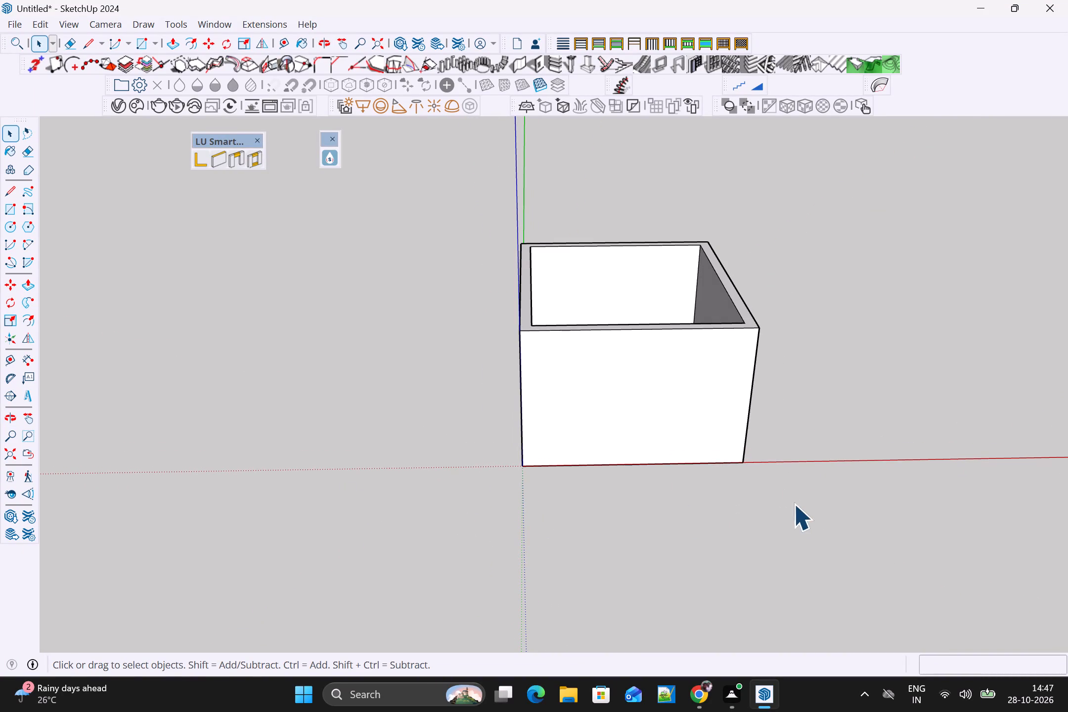
{"action": "key", "text": "r"}
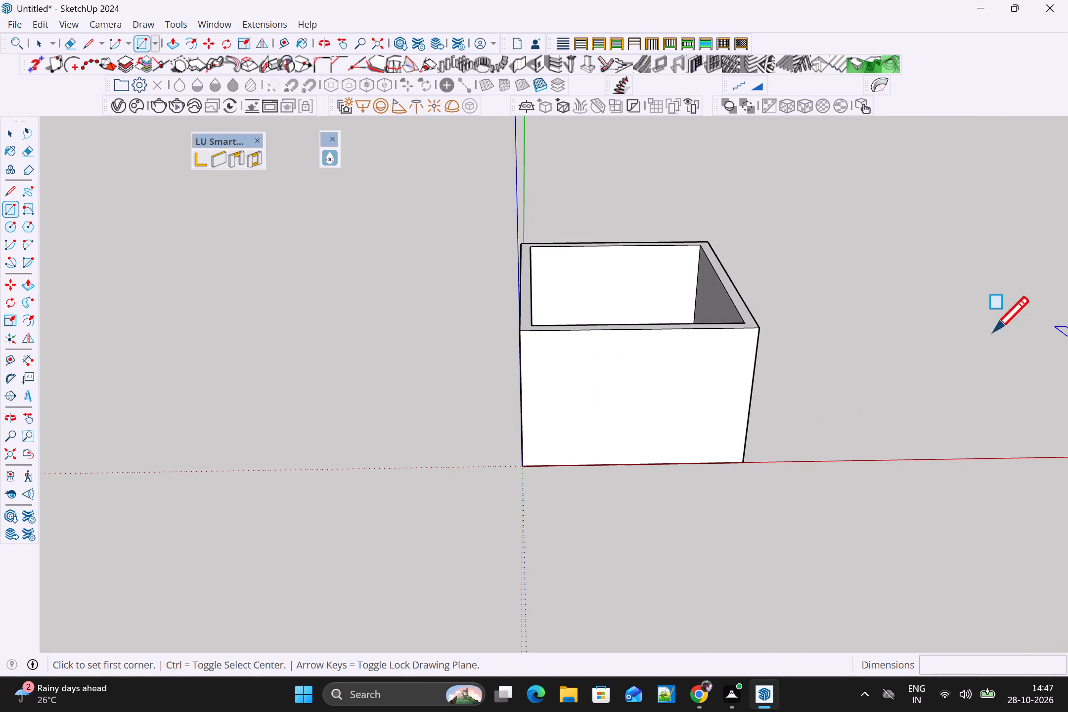
{"action": "left_click", "coordinate": [827, 459]}
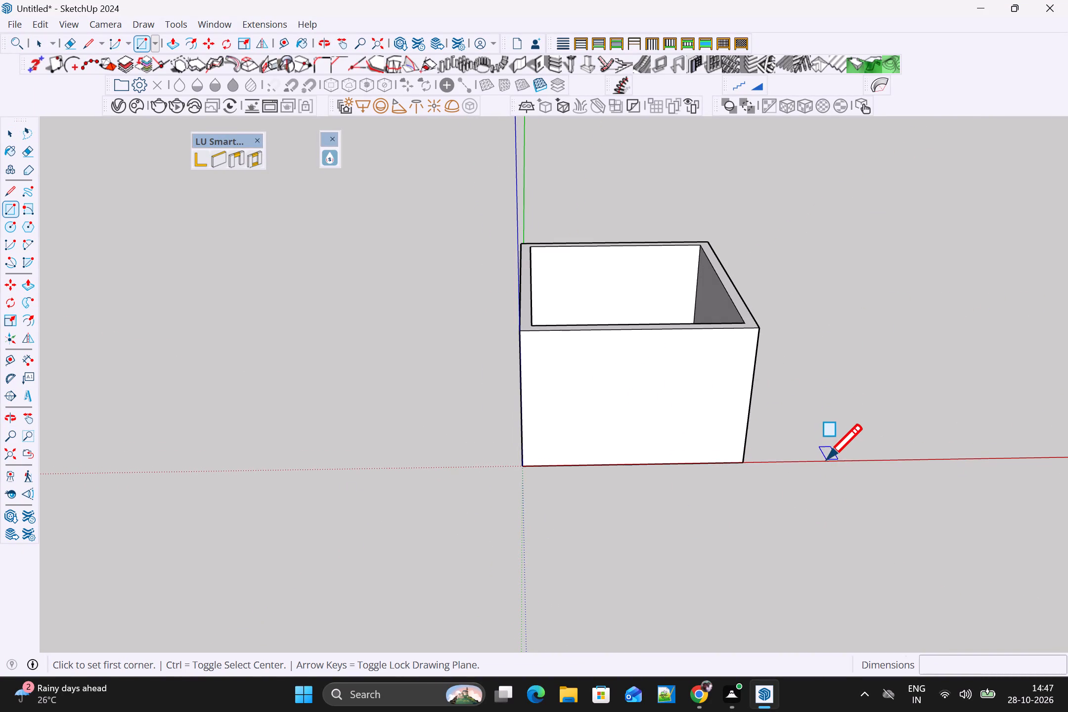
{"action": "key", "text": "Up"}
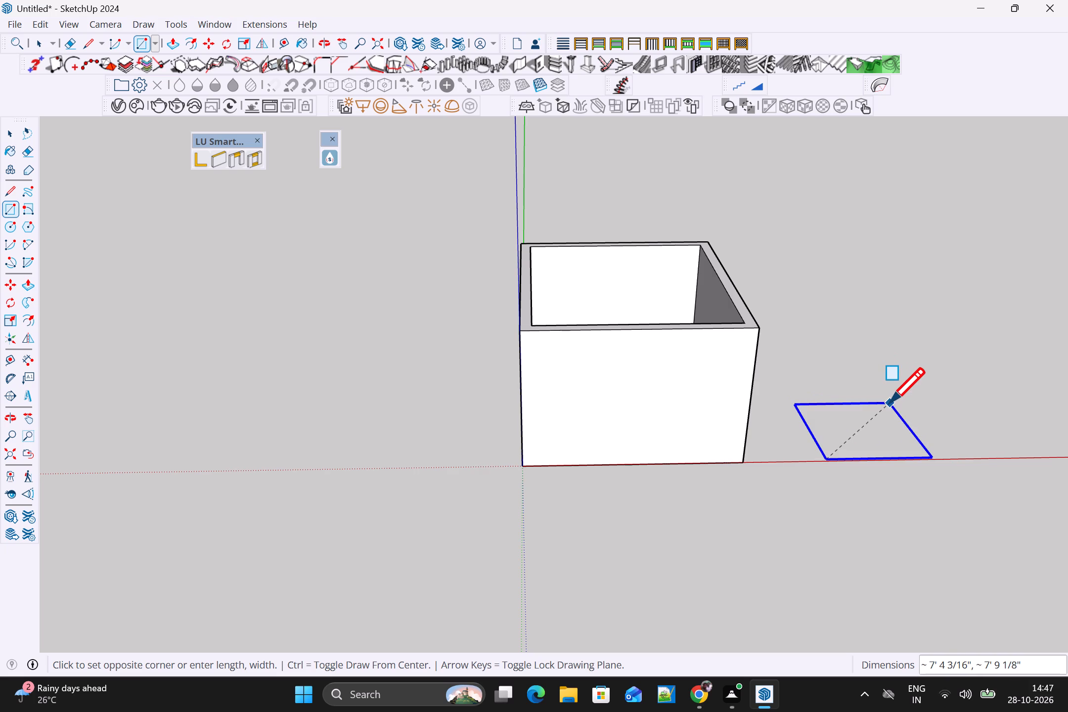
{"action": "key", "text": "Left"}
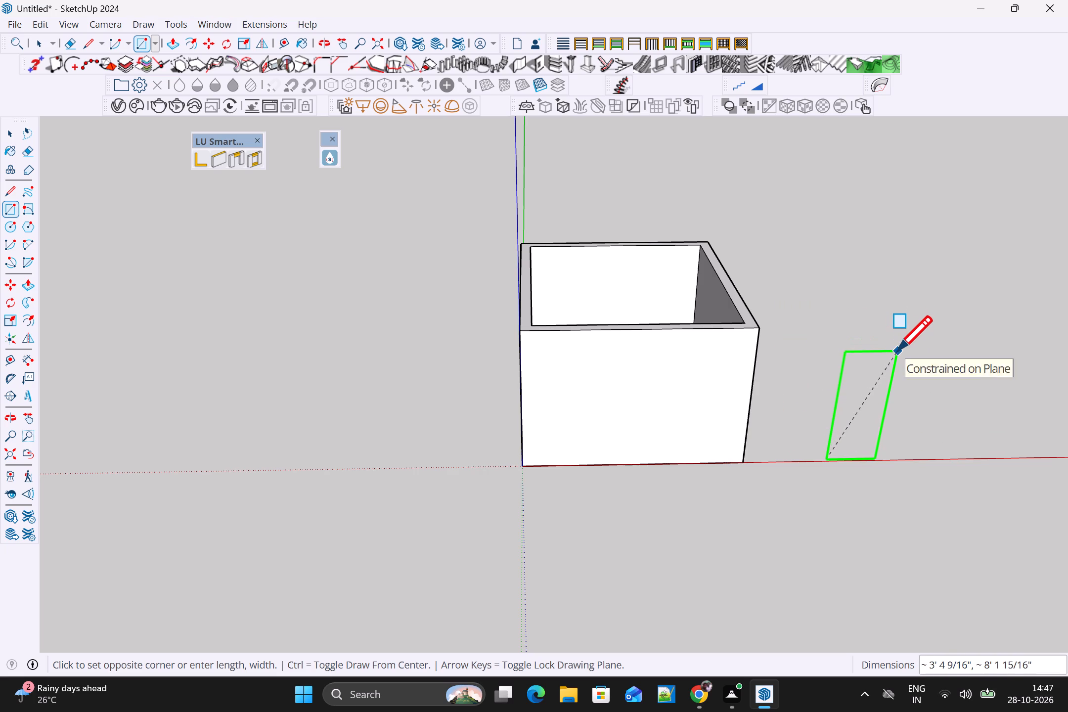
{"action": "middle_click_drag", "start_coordinate": [904, 353], "coordinate": [894, 277]}
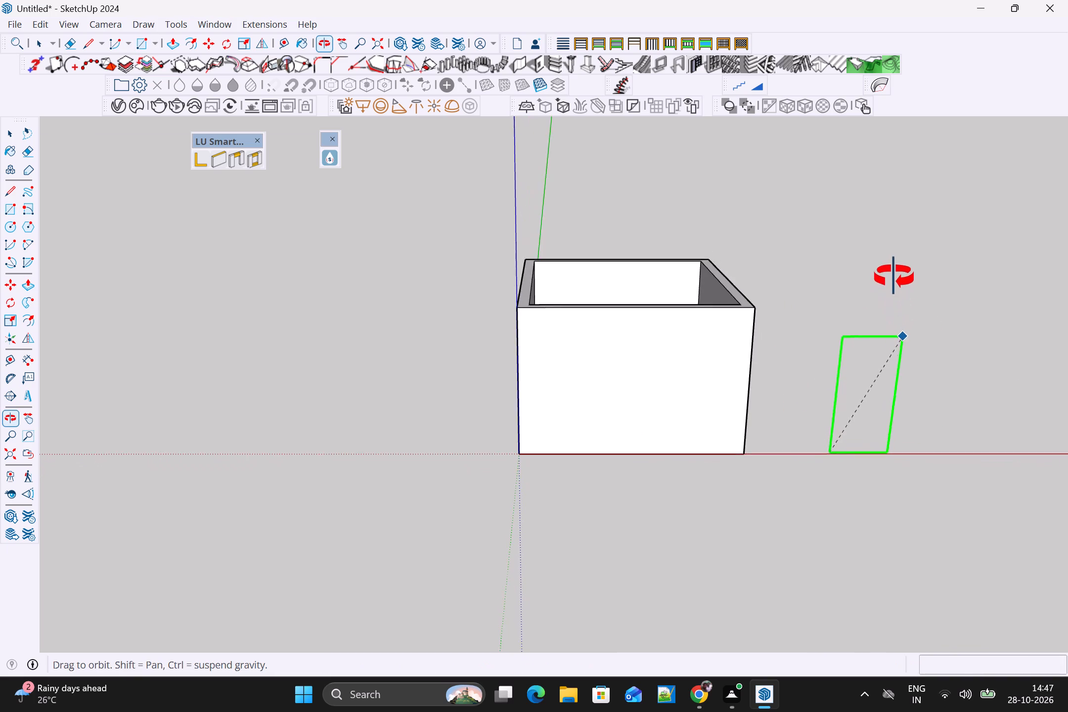
{"action": "middle_click_drag", "start_coordinate": [894, 277], "coordinate": [892, 269]}
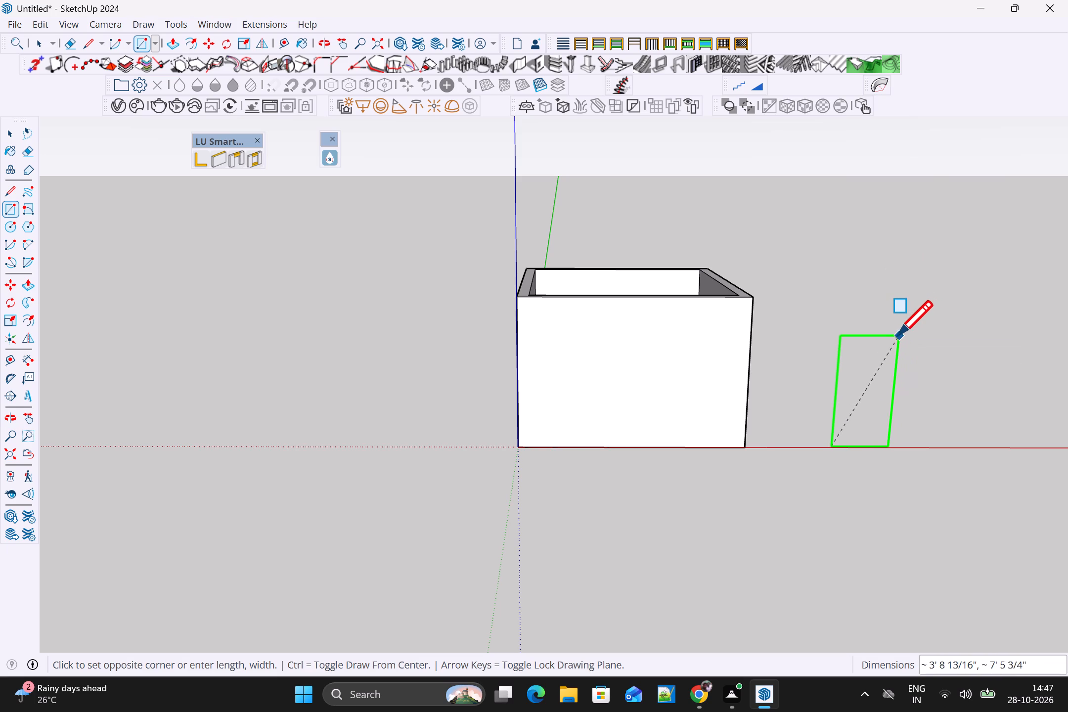
{"action": "left_click", "coordinate": [896, 330]}
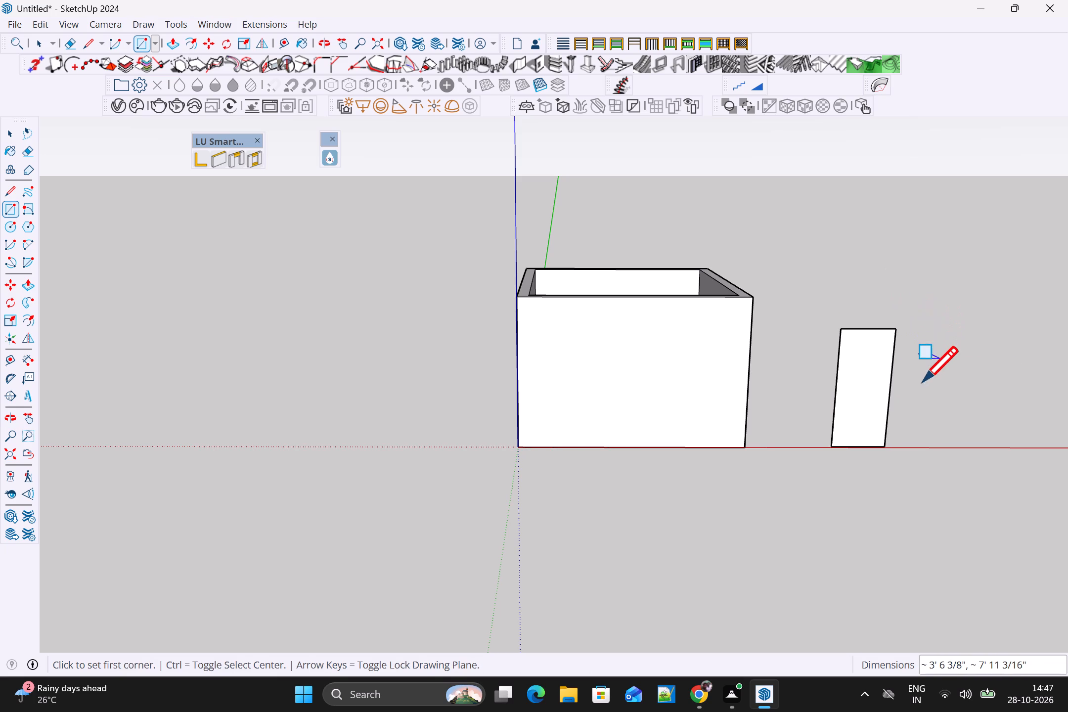
{"action": "key", "text": "space"}
{"action": "scroll", "coordinate": [918, 400], "scroll_direction": "up", "scroll_amount": 2}
{"action": "middle_click_drag", "start_coordinate": [903, 450], "coordinate": [951, 462]}
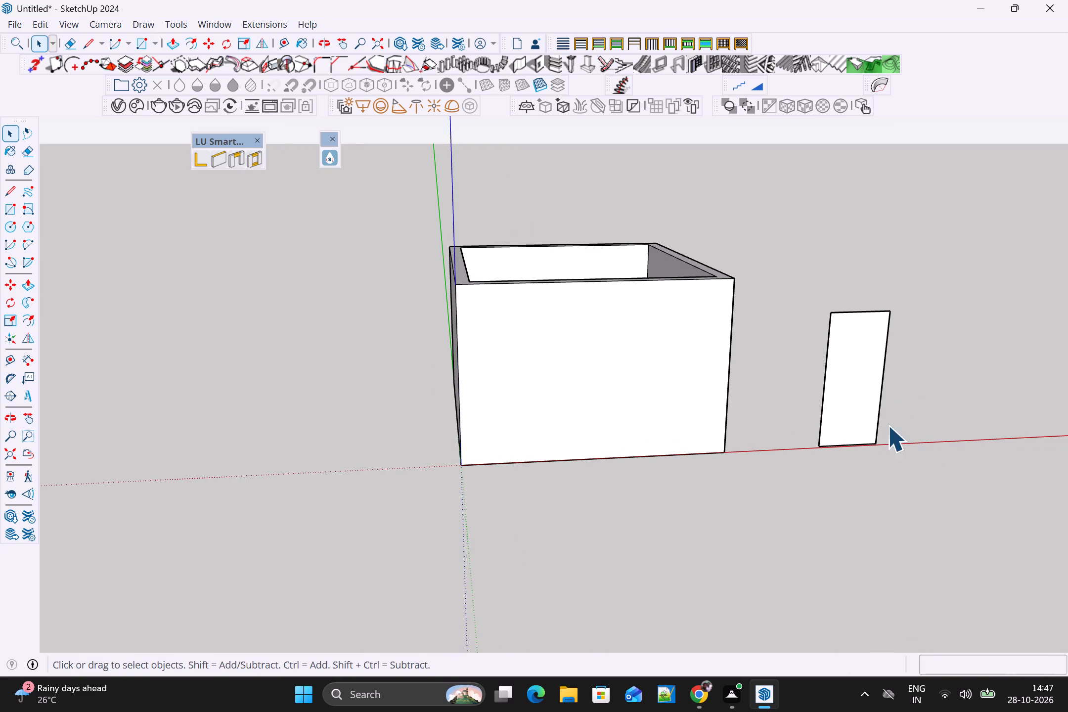
Delete the face of the upright door-sized rectangle beside the room, keeping only its outline edges.
{"action": "left_click", "coordinate": [856, 413]}
{"action": "key", "text": "Delete"}
Start a rectangle at the upright outline's bottom corner nearest the room, locked to the horizontal plane.
{"action": "scroll", "coordinate": [841, 426], "scroll_direction": "up", "scroll_amount": 2}
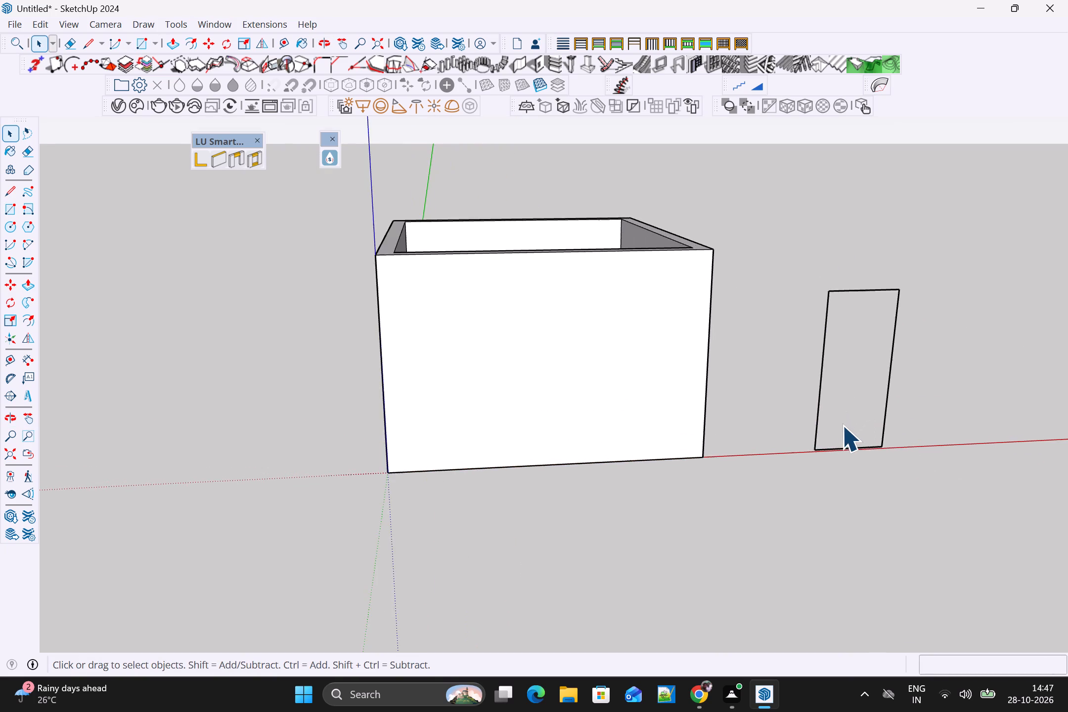
{"action": "scroll", "coordinate": [836, 441], "scroll_direction": "up", "scroll_amount": 9}
{"action": "middle_click_drag", "start_coordinate": [810, 459], "coordinate": [866, 414]}
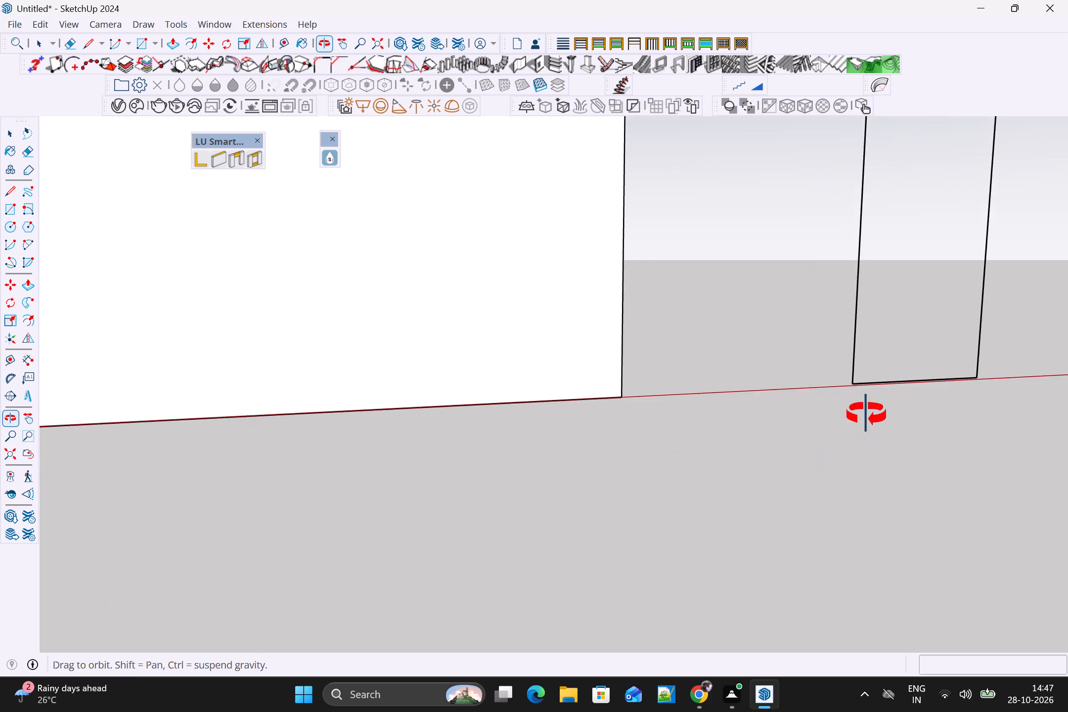
{"action": "middle_click_drag", "start_coordinate": [866, 414], "coordinate": [843, 437]}
{"action": "scroll", "coordinate": [850, 420], "scroll_direction": "up", "scroll_amount": 6}
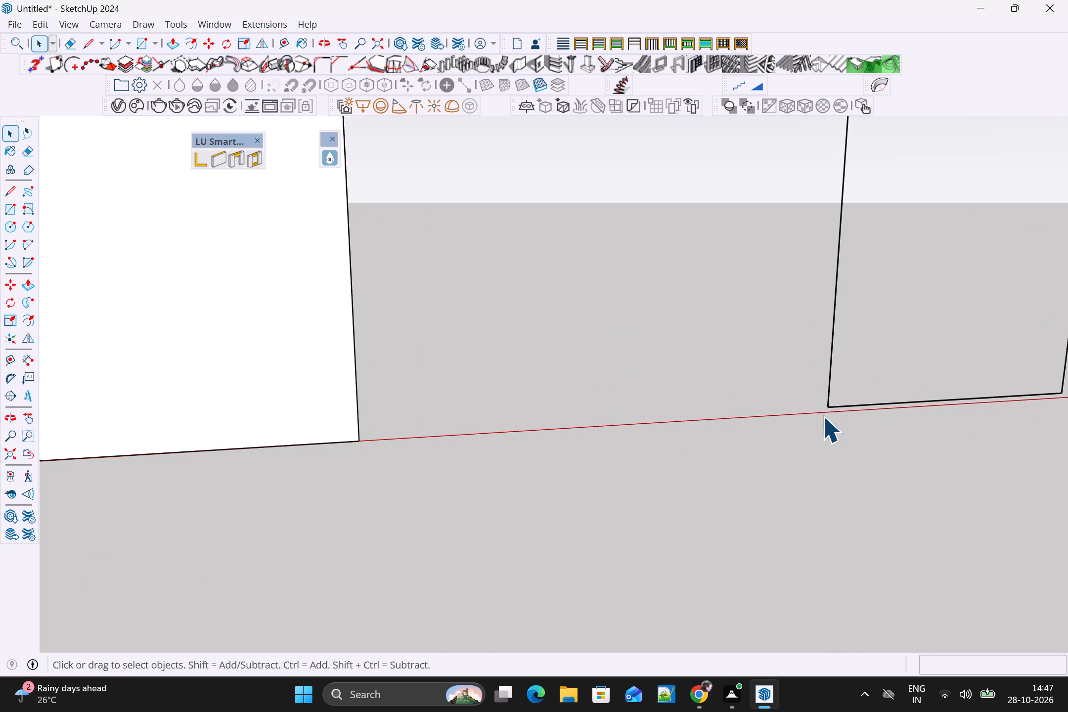
{"action": "scroll", "coordinate": [821, 426], "scroll_direction": "down", "scroll_amount": 1}
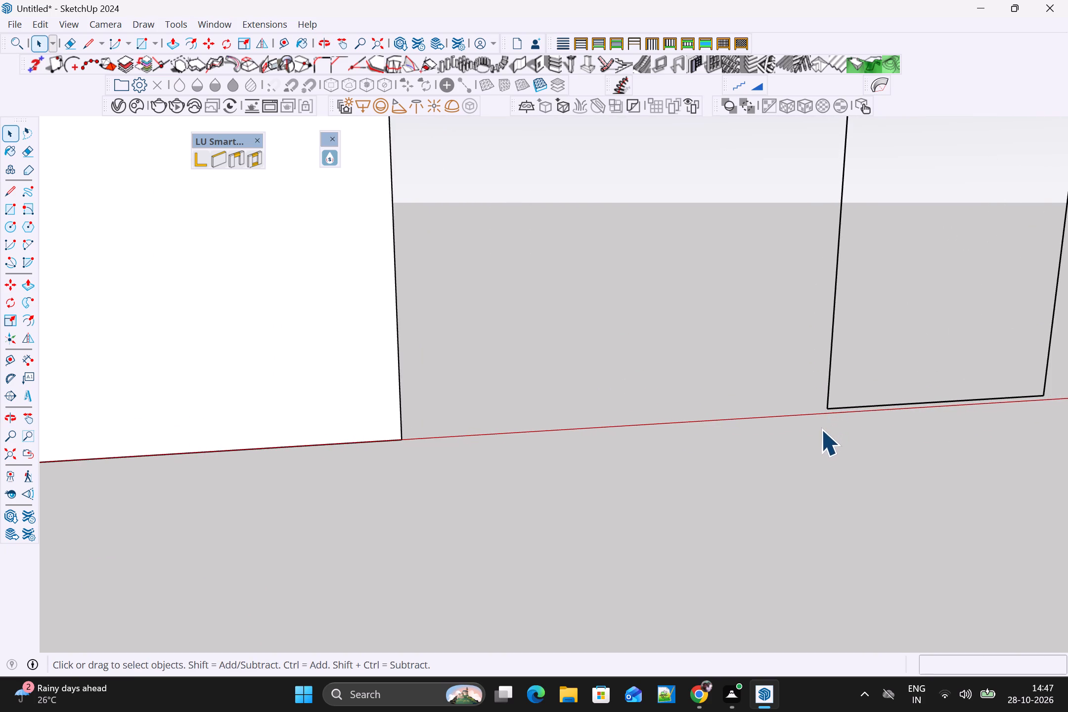
{"action": "scroll", "coordinate": [823, 430], "scroll_direction": "down", "scroll_amount": 3}
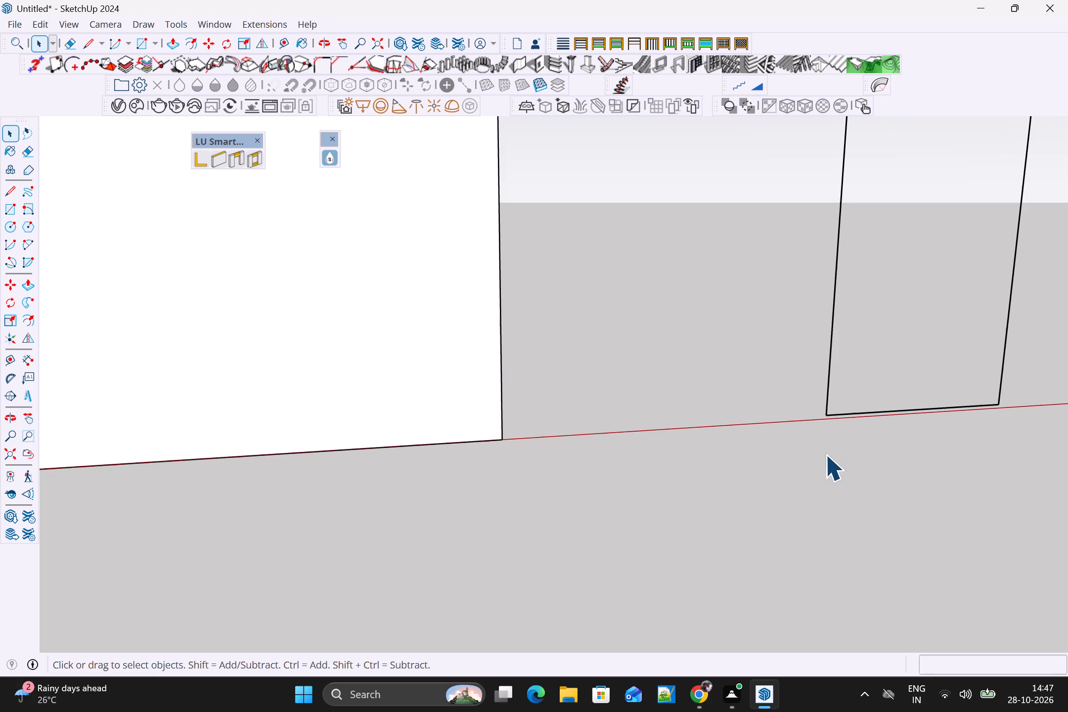
{"action": "scroll", "coordinate": [825, 456], "scroll_direction": "down", "scroll_amount": 1}
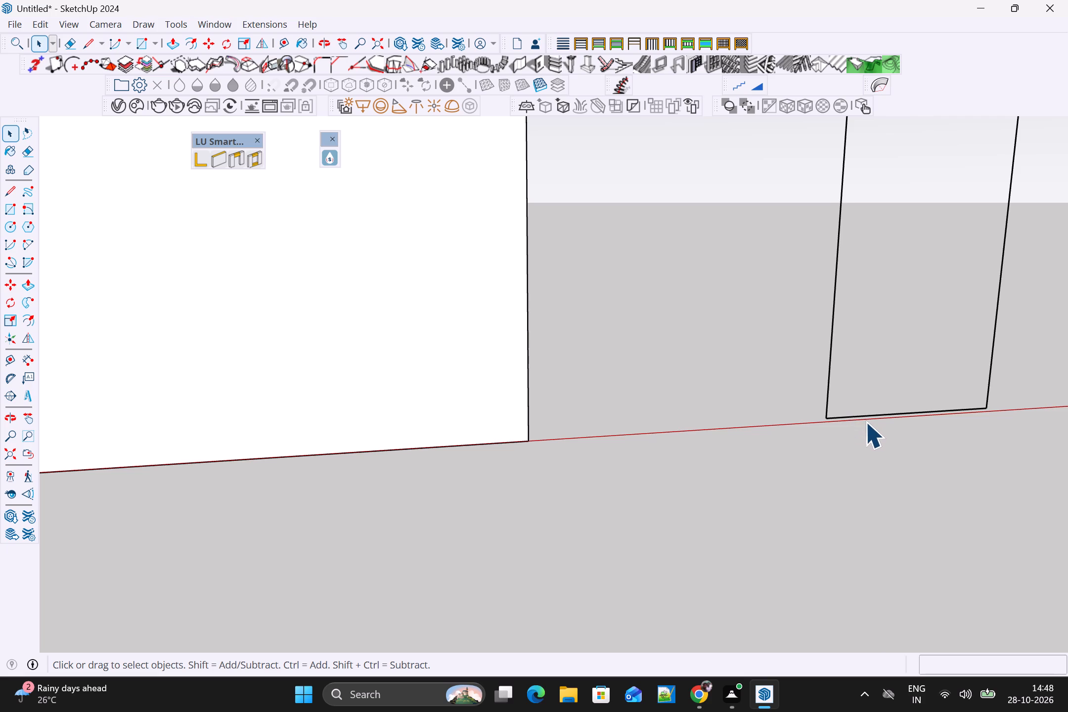
{"action": "scroll", "coordinate": [870, 431], "scroll_direction": "down", "scroll_amount": 1}
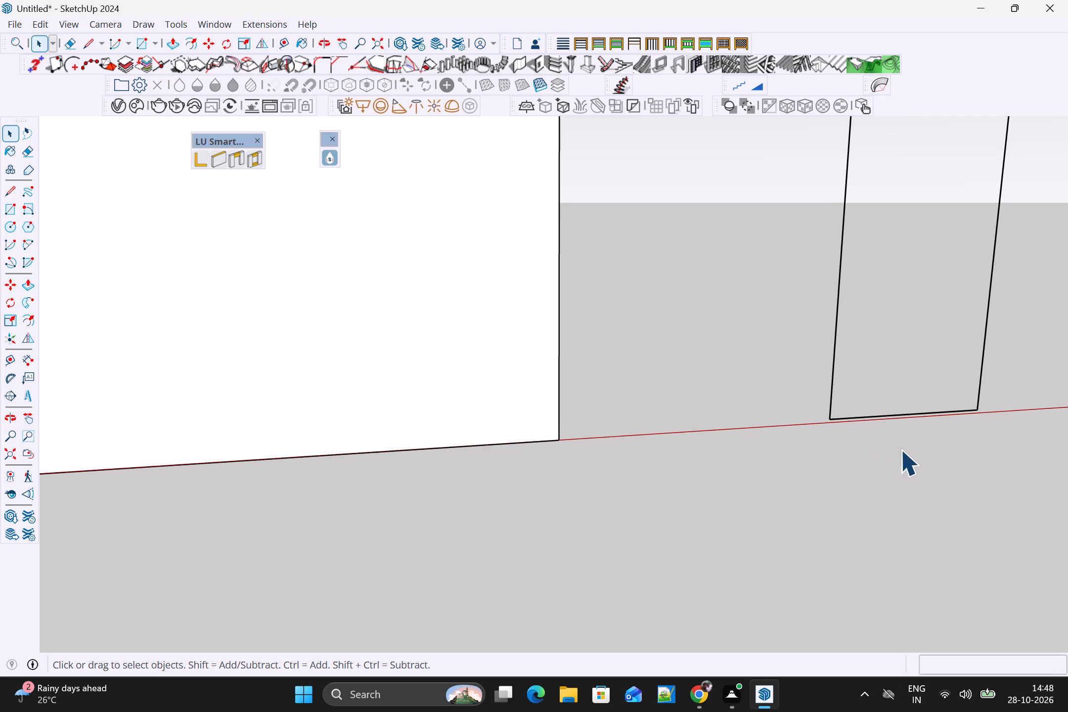
{"action": "scroll", "coordinate": [905, 421], "scroll_direction": "up", "scroll_amount": 3}
{"action": "key", "text": "r"}
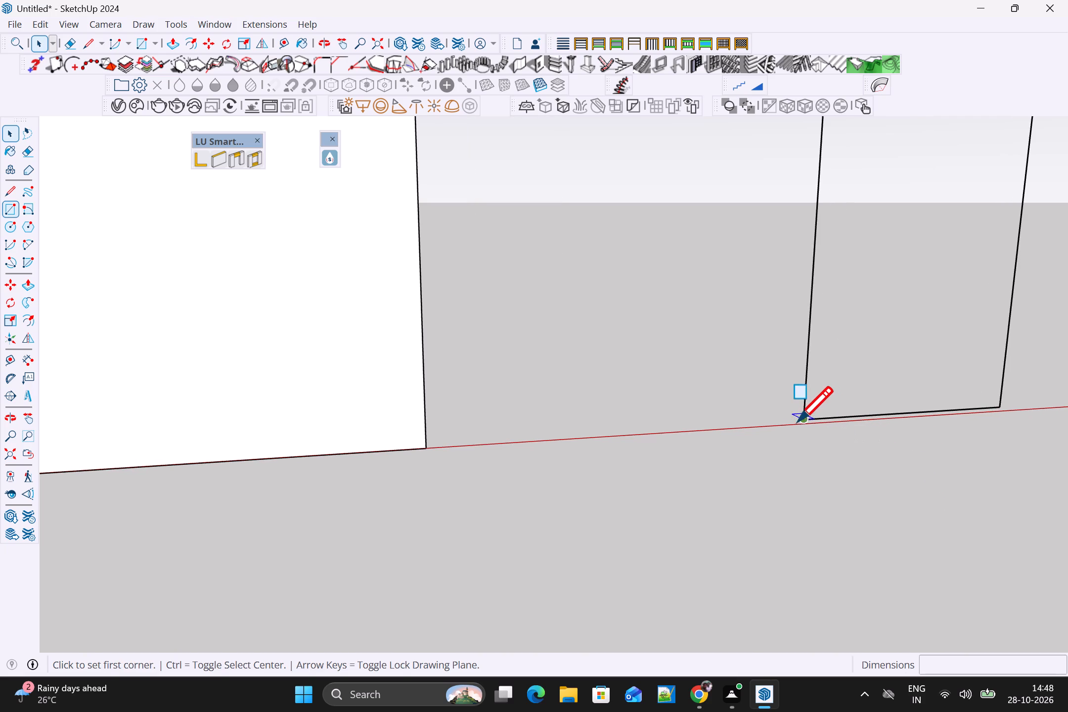
{"action": "scroll", "coordinate": [806, 419], "scroll_direction": "up", "scroll_amount": 6}
{"action": "left_click", "coordinate": [798, 420]}
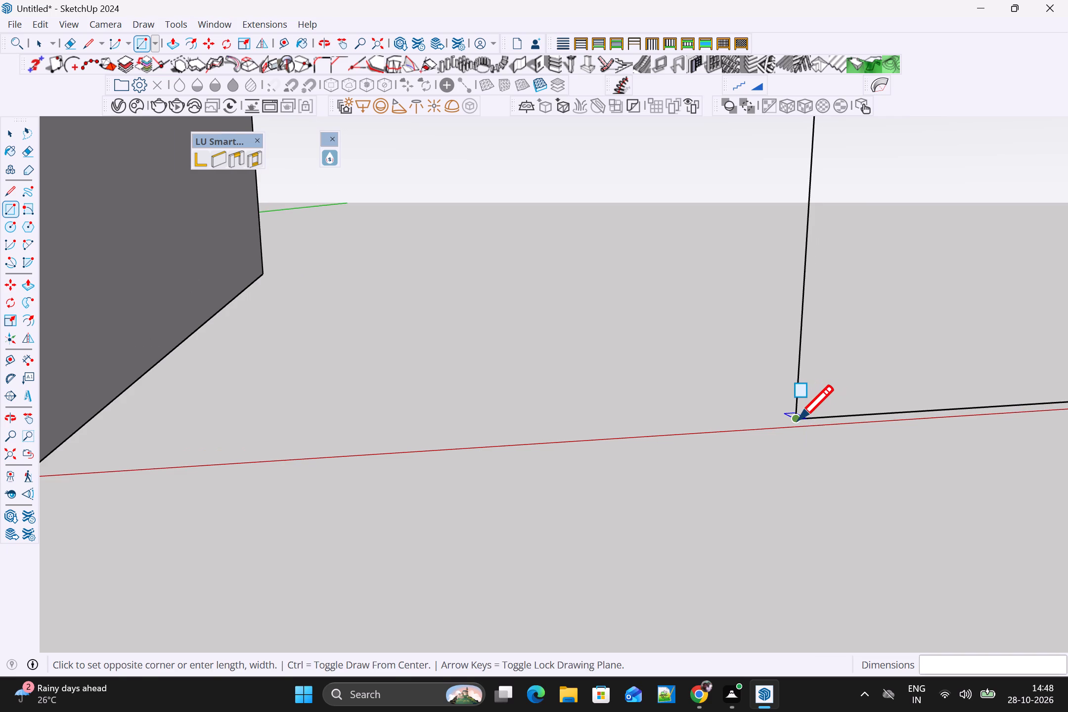
{"action": "key", "text": "Up"}
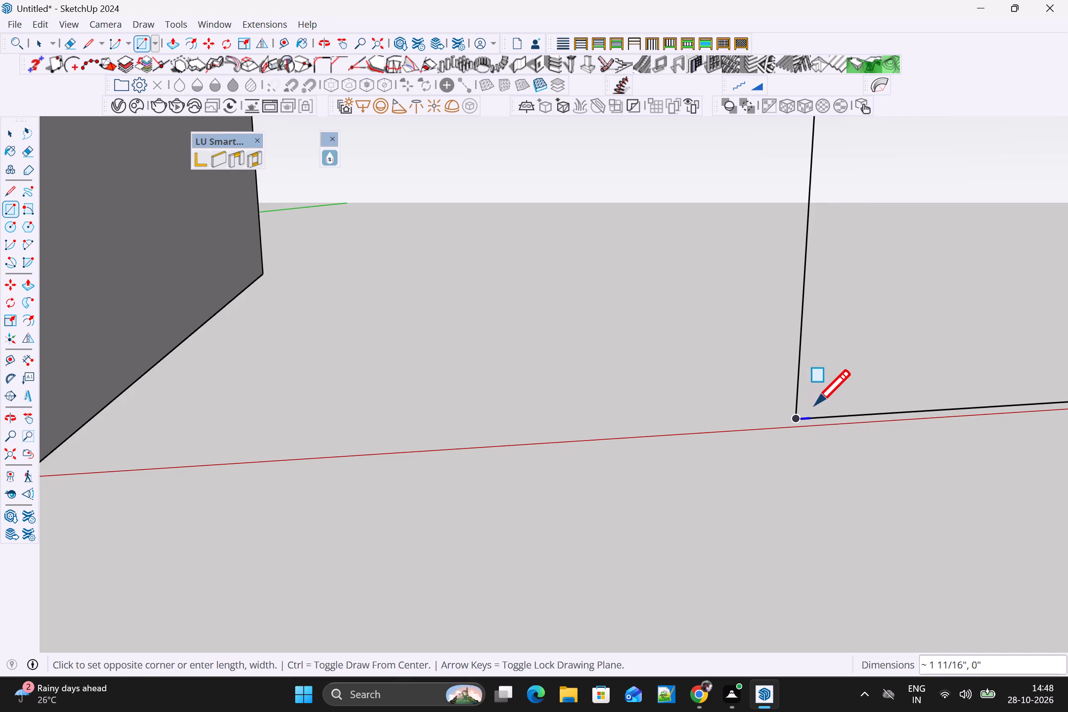
{"action": "key", "text": "Down"}
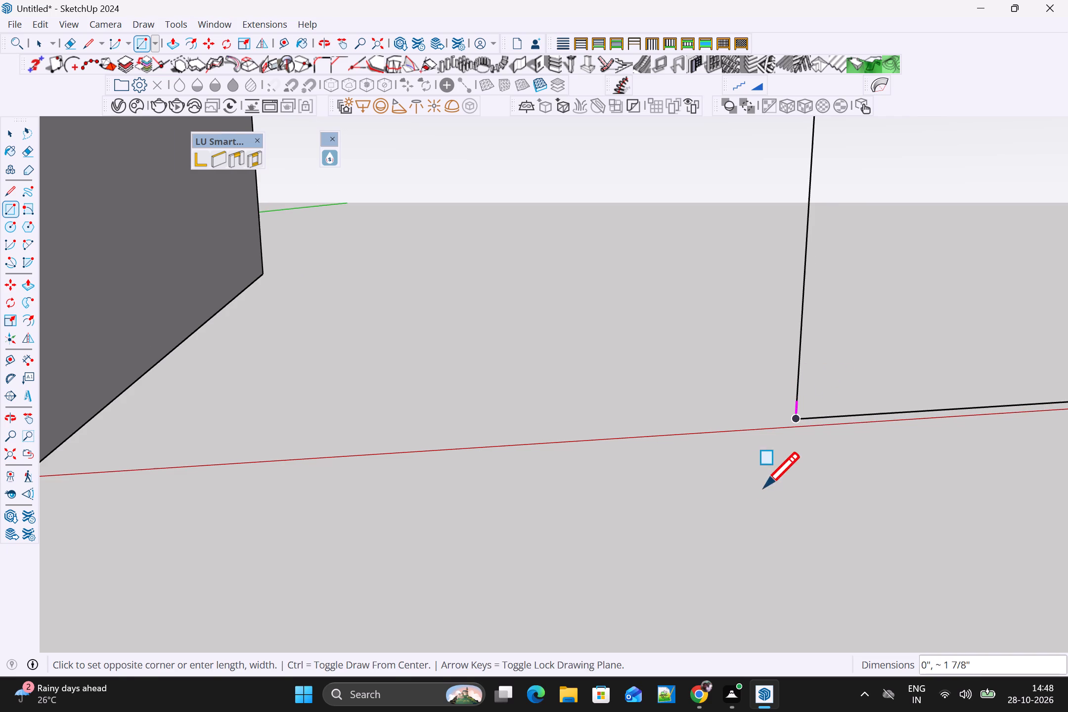
{"action": "middle_click_drag", "start_coordinate": [757, 492], "coordinate": [1047, 467]}
{"action": "middle_click_drag", "start_coordinate": [1040, 459], "coordinate": [1034, 459]}
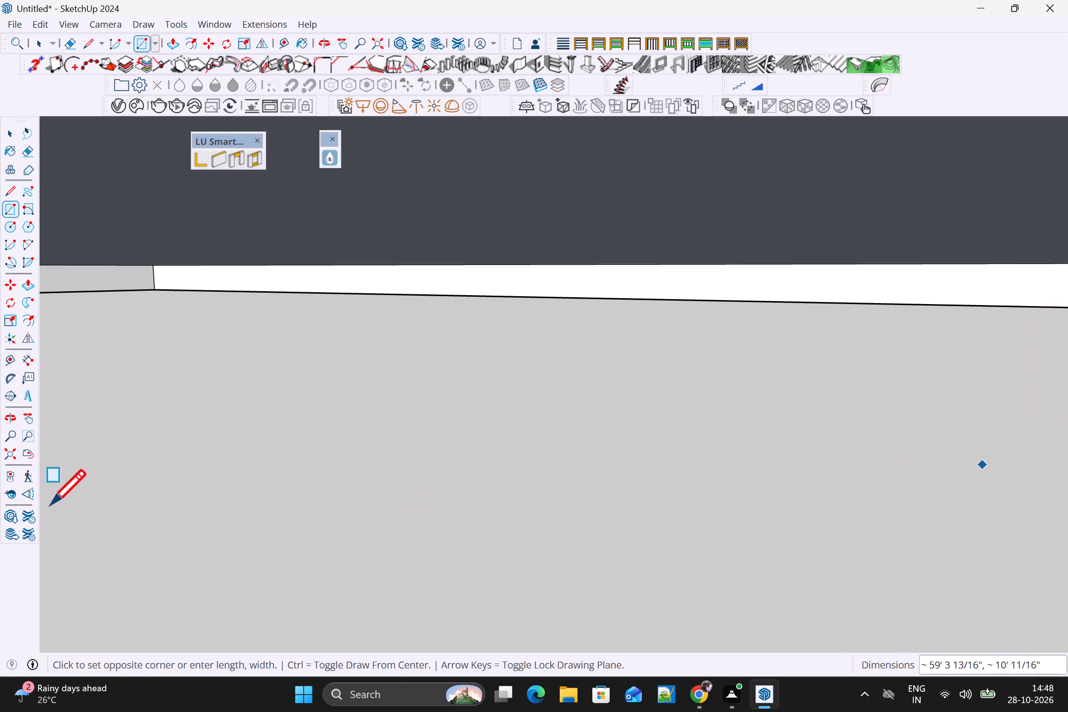
{"action": "left_click", "coordinate": [13, 457]}
{"action": "scroll", "coordinate": [916, 471], "scroll_direction": "up", "scroll_amount": 3}
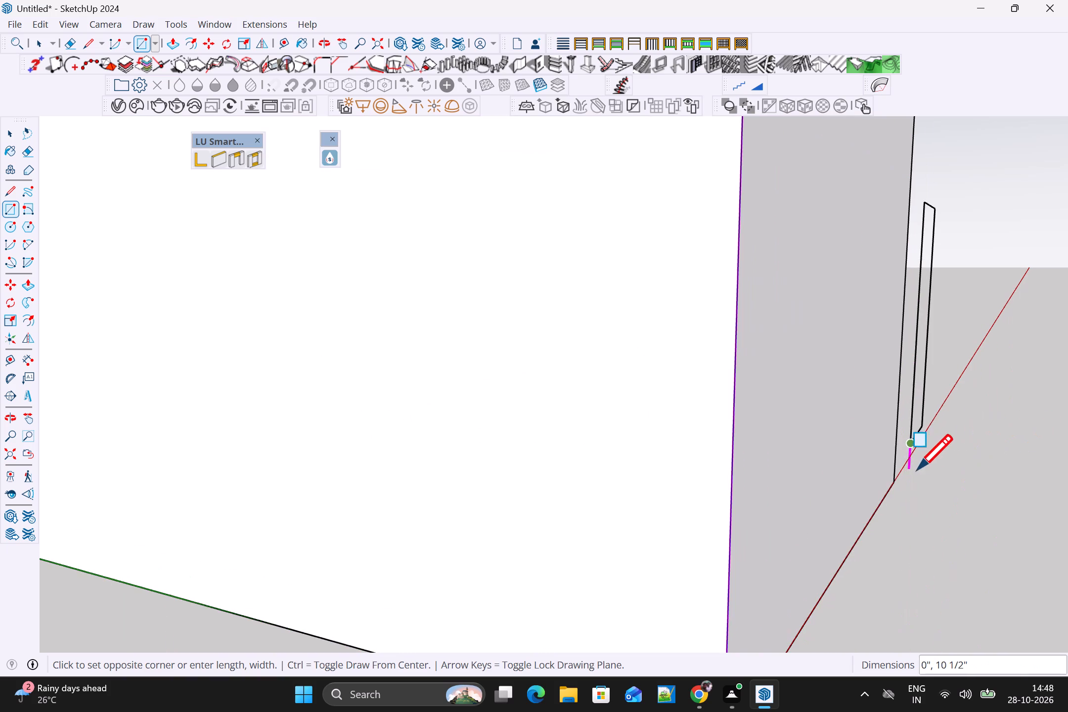
{"action": "scroll", "coordinate": [937, 439], "scroll_direction": "up", "scroll_amount": 3}
{"action": "middle_click_drag", "start_coordinate": [920, 443], "coordinate": [794, 488]}
{"action": "scroll", "coordinate": [845, 490], "scroll_direction": "down", "scroll_amount": 4}
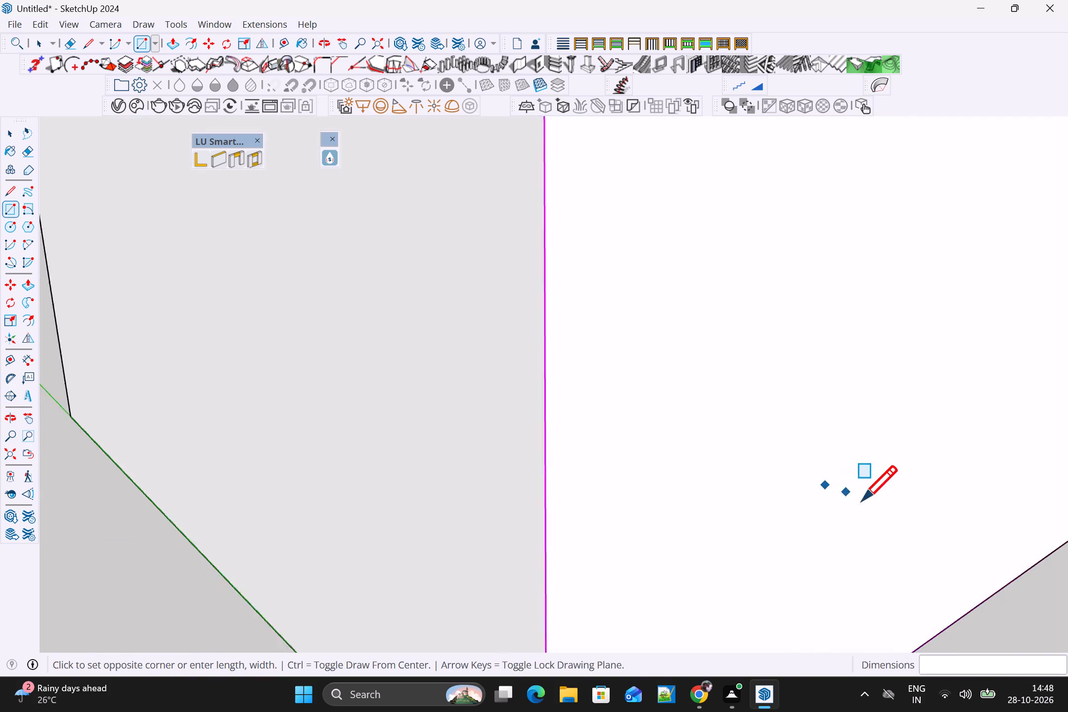
{"action": "scroll", "coordinate": [862, 501], "scroll_direction": "down", "scroll_amount": 6}
{"action": "middle_click_drag", "start_coordinate": [937, 529], "coordinate": [419, 536], "text": "shift"}
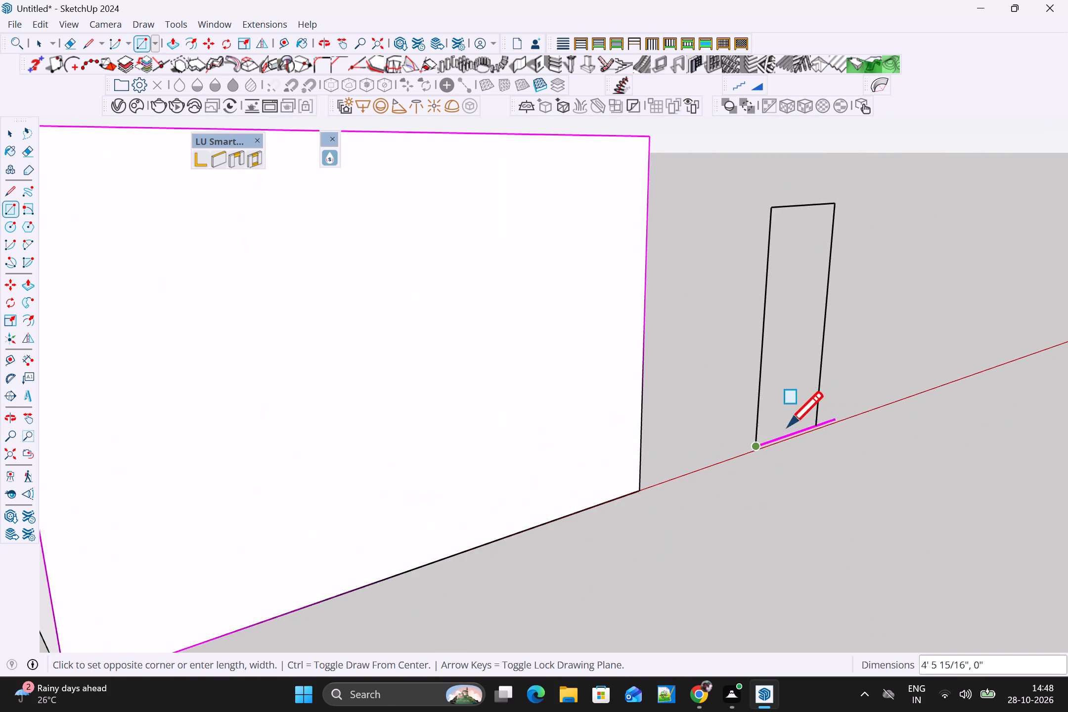
{"action": "scroll", "coordinate": [744, 434], "scroll_direction": "up", "scroll_amount": 6}
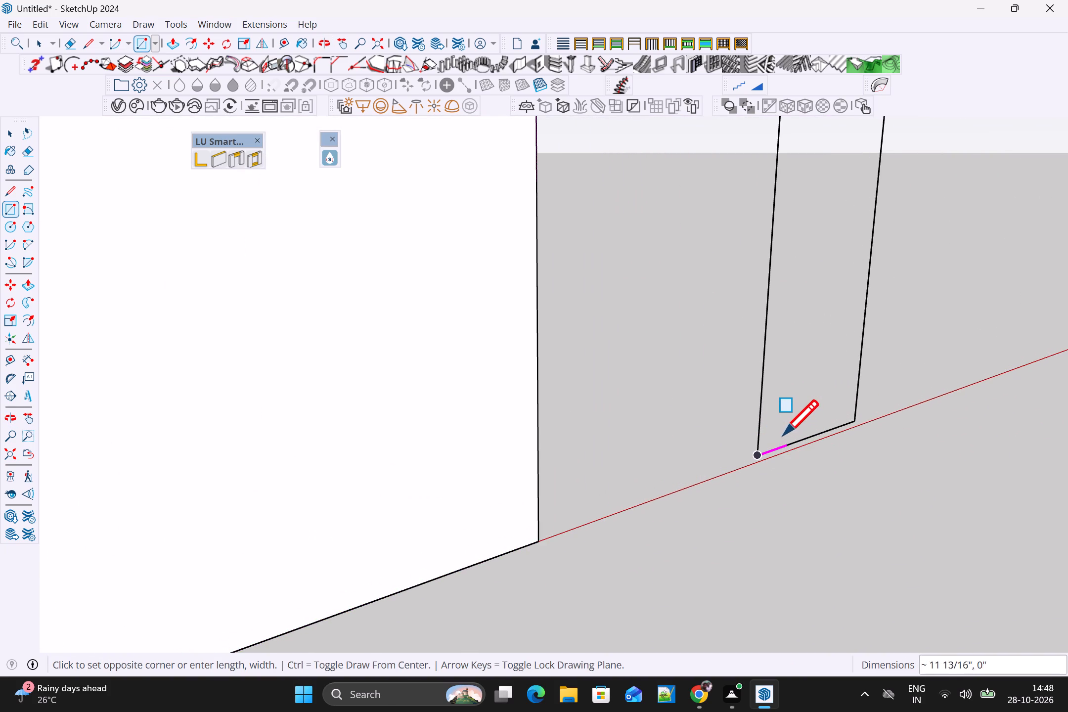
{"action": "key", "text": "Up"}
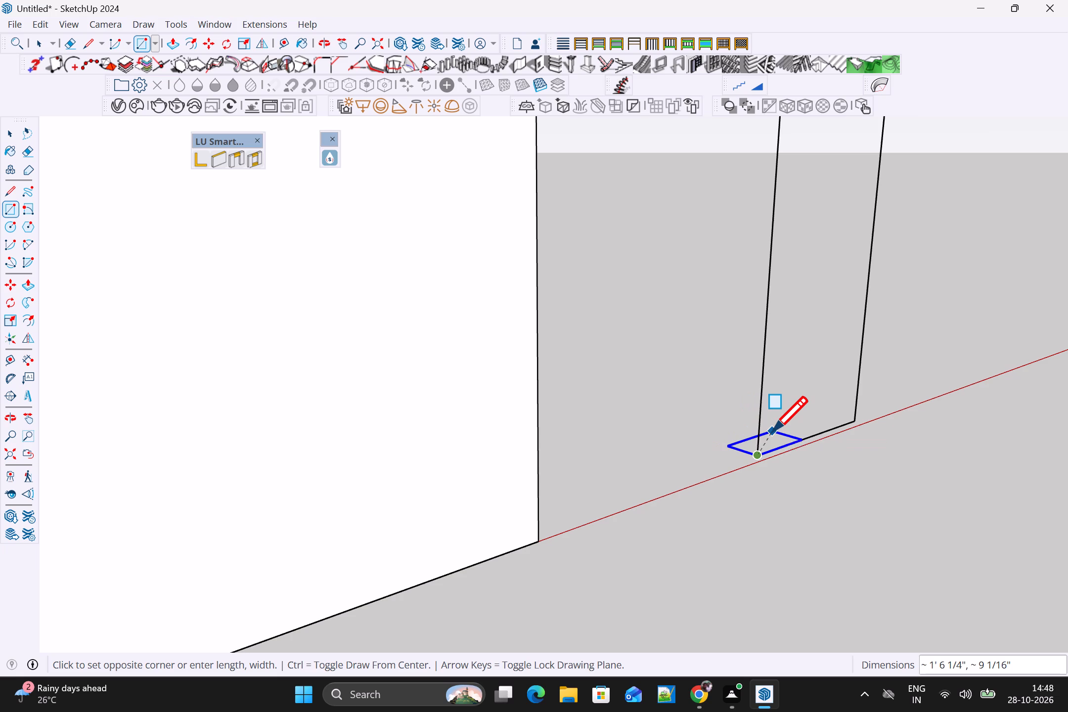
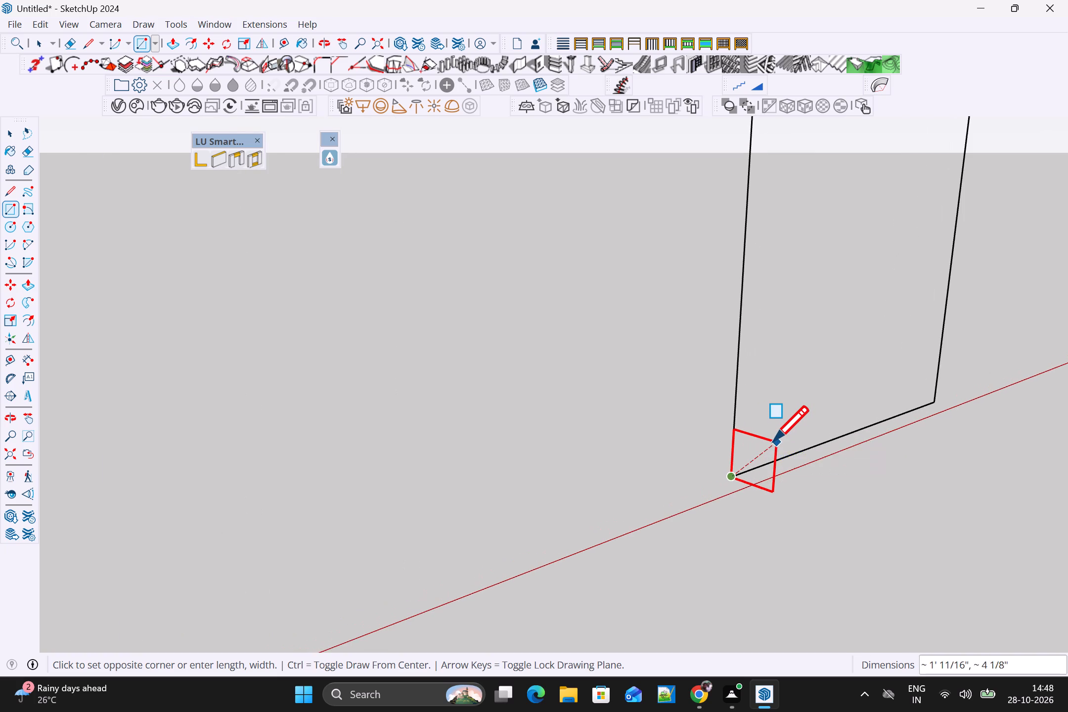
Draw a square of about 2 7/8" at the upright outline's bottom corner nearest the room, in the outline's own plane.
{"action": "key", "text": "Up"}
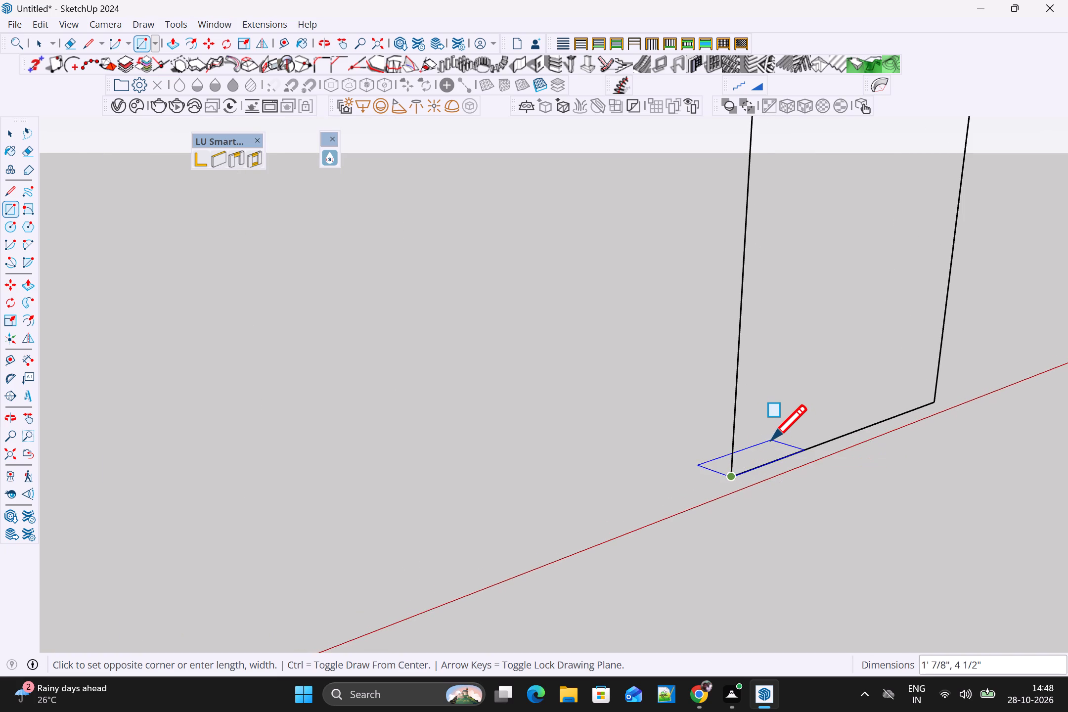
{"action": "key", "text": "Up"}
{"action": "key", "text": "Left"}
{"action": "scroll", "coordinate": [757, 437], "scroll_direction": "down", "scroll_amount": 1}
{"action": "middle_click_drag", "start_coordinate": [753, 441], "coordinate": [625, 453]}
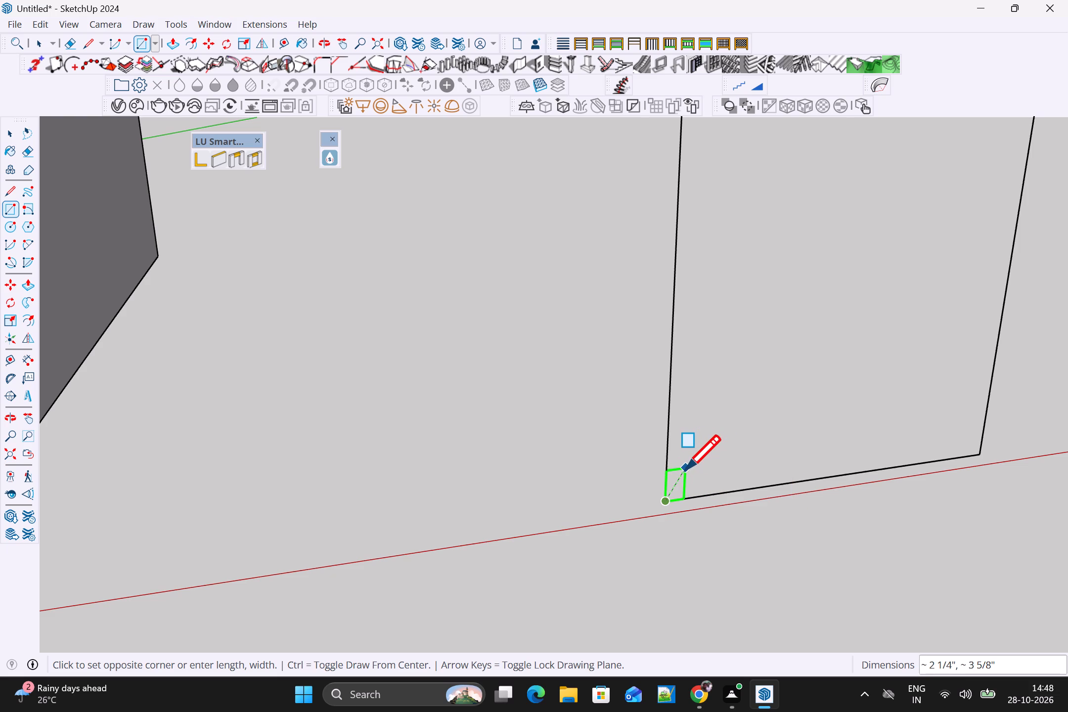
{"action": "left_click", "coordinate": [687, 475]}
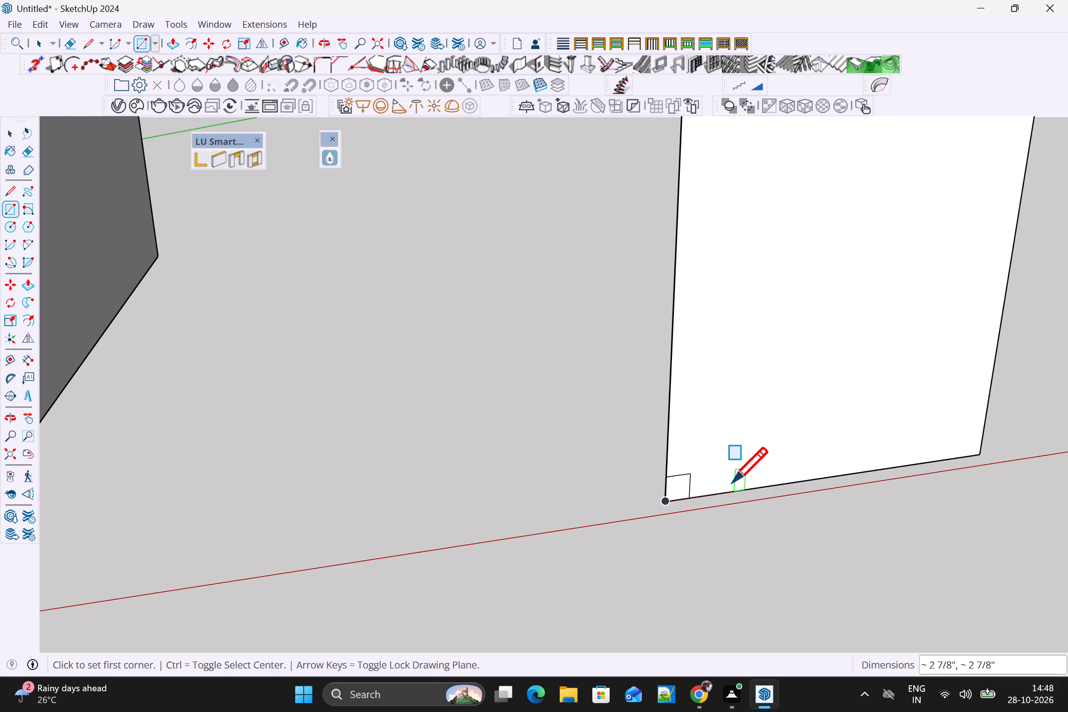
{"action": "left_click_drag", "start_coordinate": [723, 490], "coordinate": [723, 484]}
Delete the large face filling the upright door outline, keeping the small corner square and the outline edges.
{"action": "key", "text": "space"}
{"action": "left_click", "coordinate": [727, 454]}
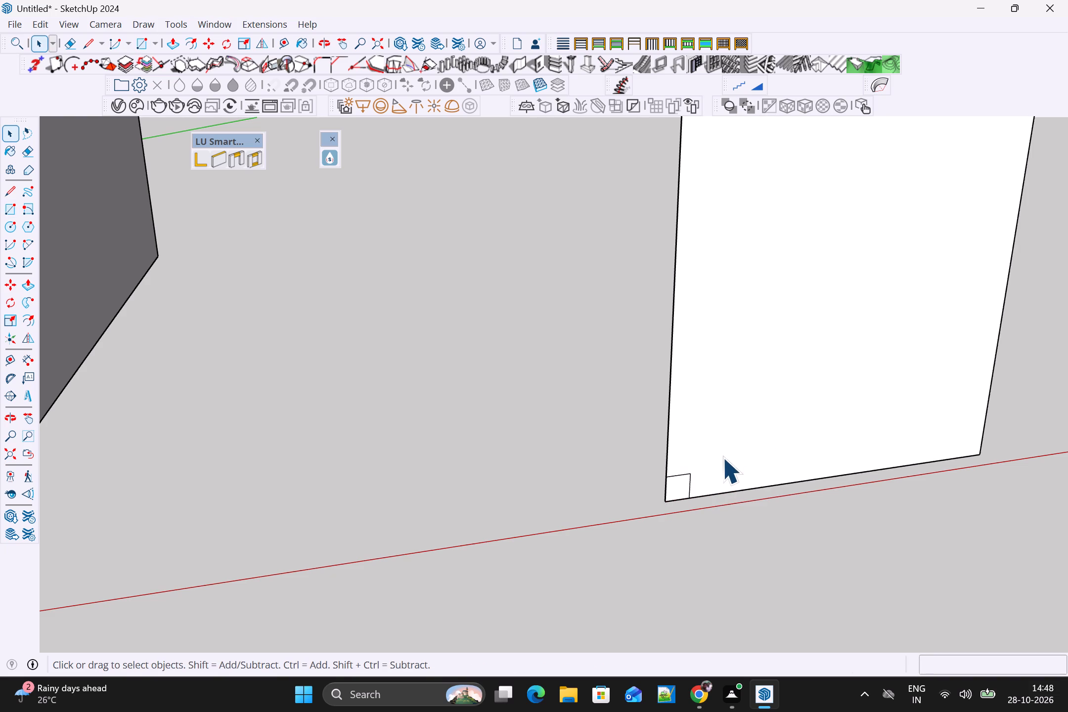
{"action": "key", "text": "Delete"}
{"action": "scroll", "coordinate": [697, 493], "scroll_direction": "up", "scroll_amount": 2}
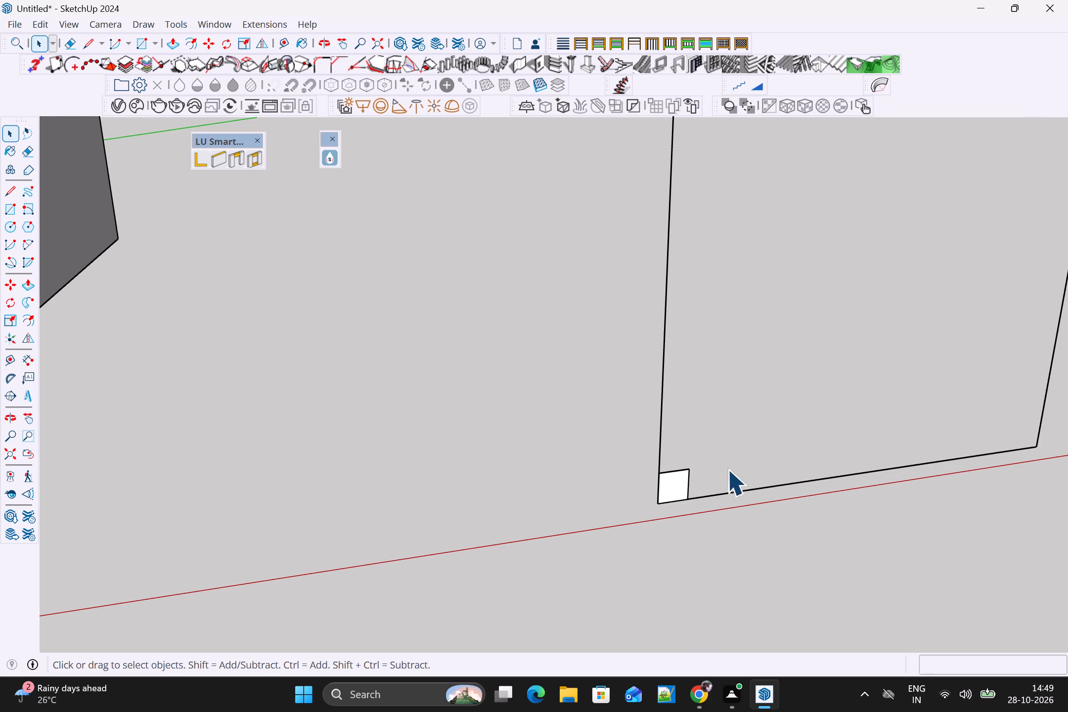
Draw an L-shaped pair of lines cutting a notch about 1 7/16" wide from the small square's upper inner corner.
{"action": "key", "text": "l"}
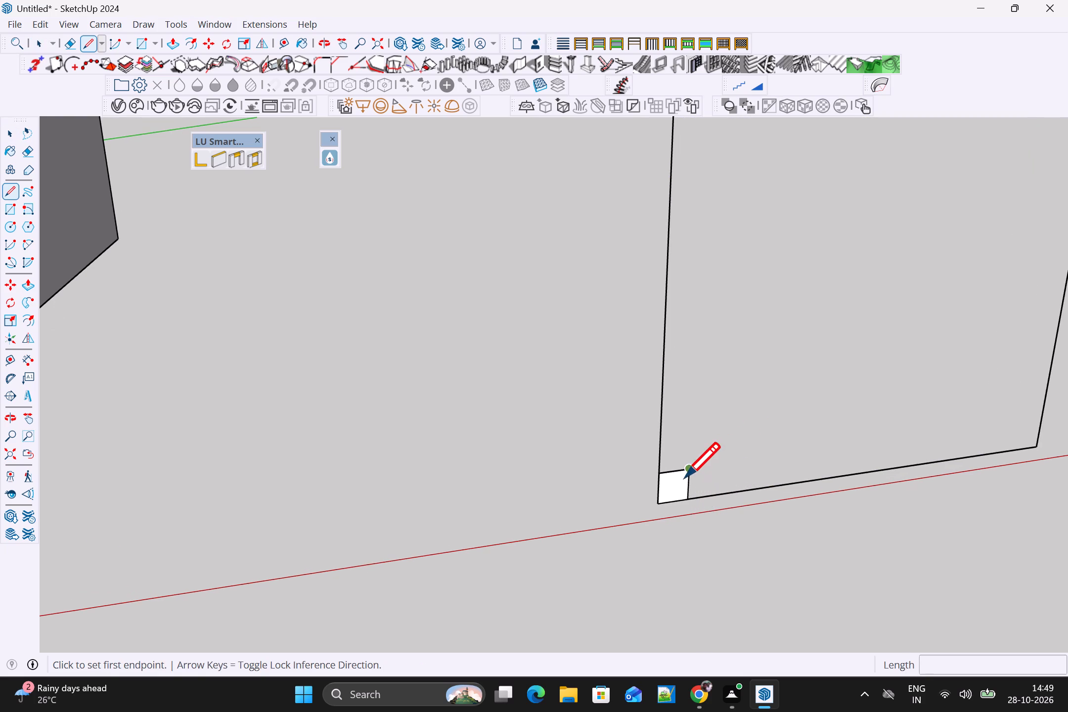
{"action": "scroll", "coordinate": [685, 478], "scroll_direction": "up", "scroll_amount": 3}
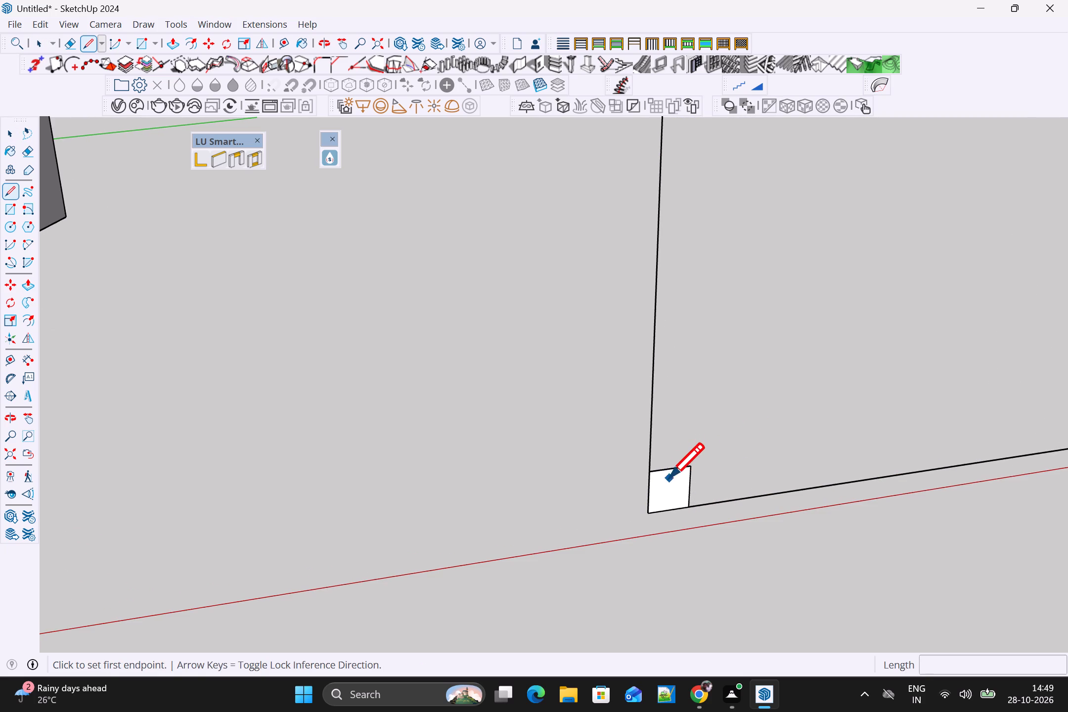
{"action": "left_click", "coordinate": [667, 471]}
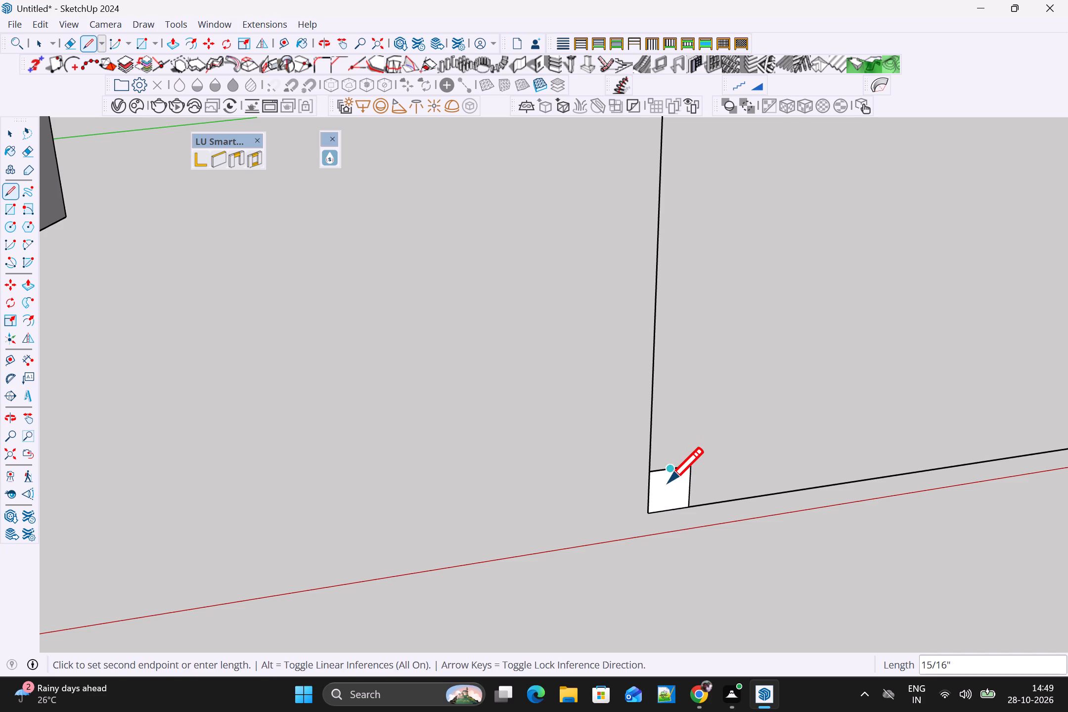
{"action": "scroll", "coordinate": [669, 485], "scroll_direction": "up", "scroll_amount": 2}
{"action": "left_click", "coordinate": [670, 485]}
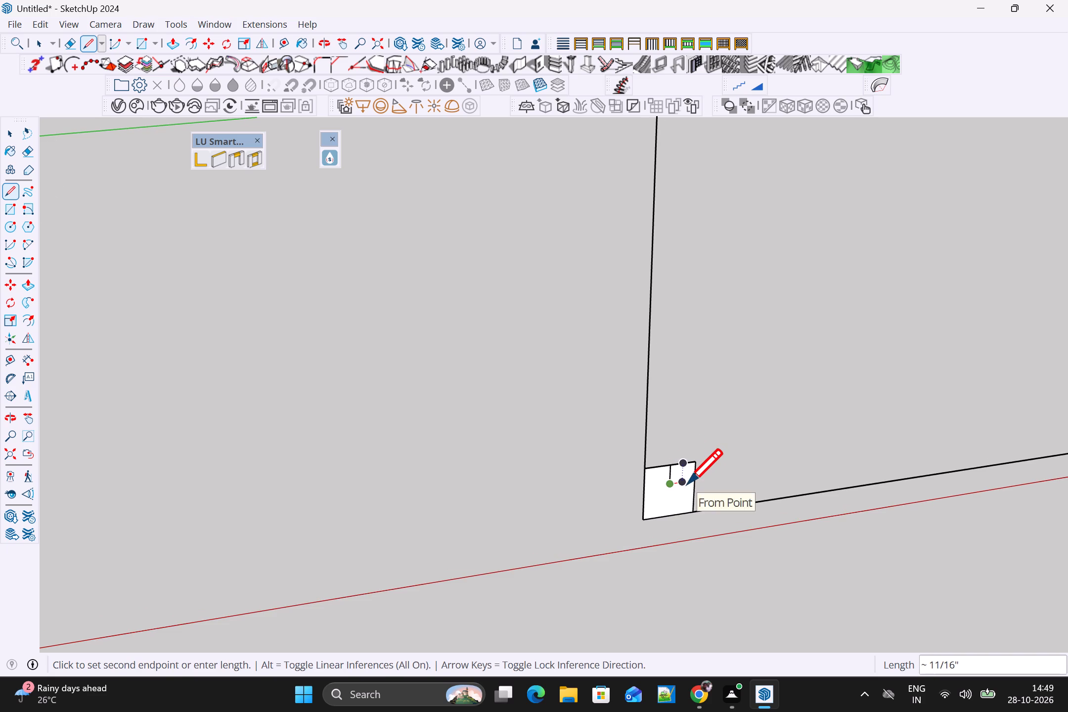
{"action": "left_click", "coordinate": [696, 482]}
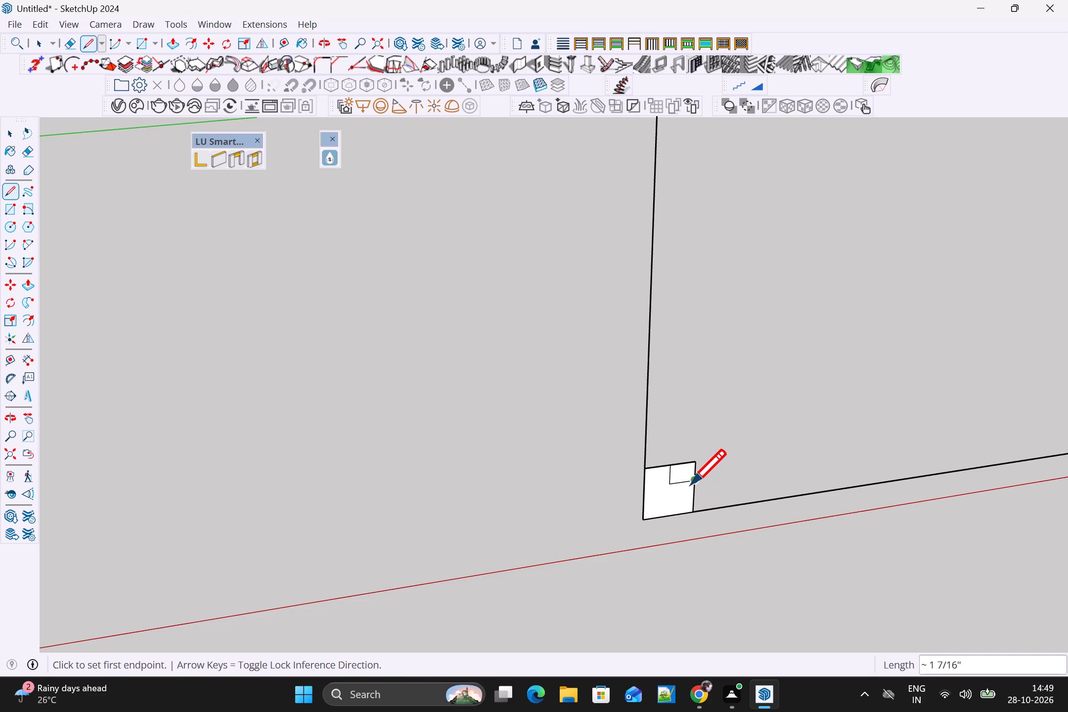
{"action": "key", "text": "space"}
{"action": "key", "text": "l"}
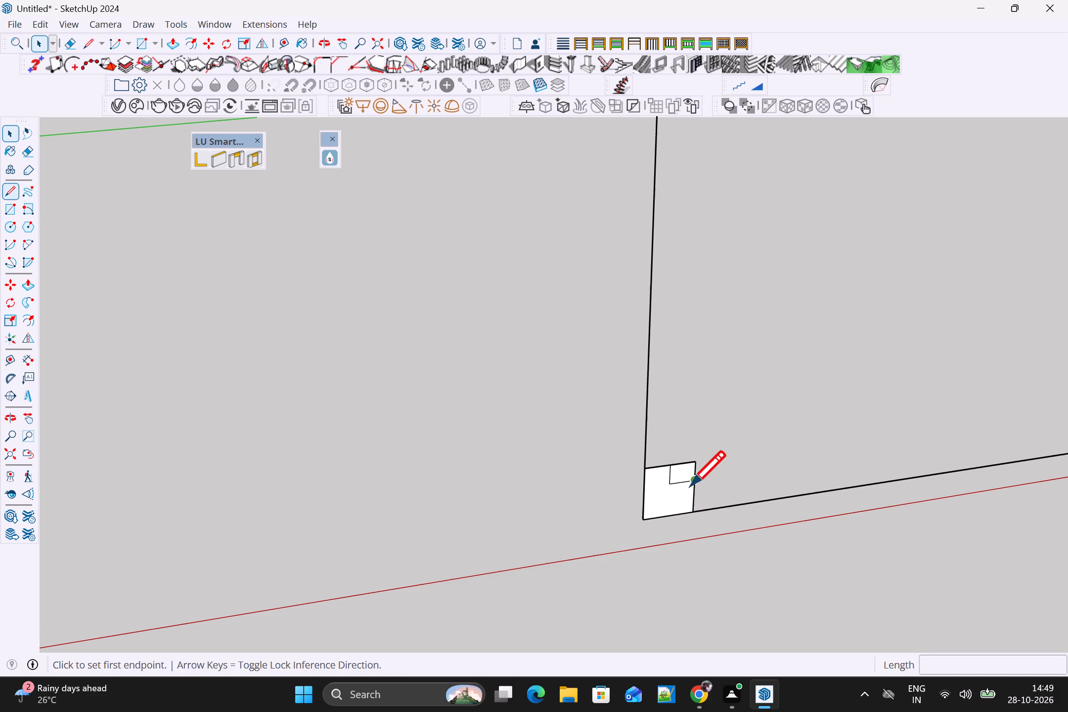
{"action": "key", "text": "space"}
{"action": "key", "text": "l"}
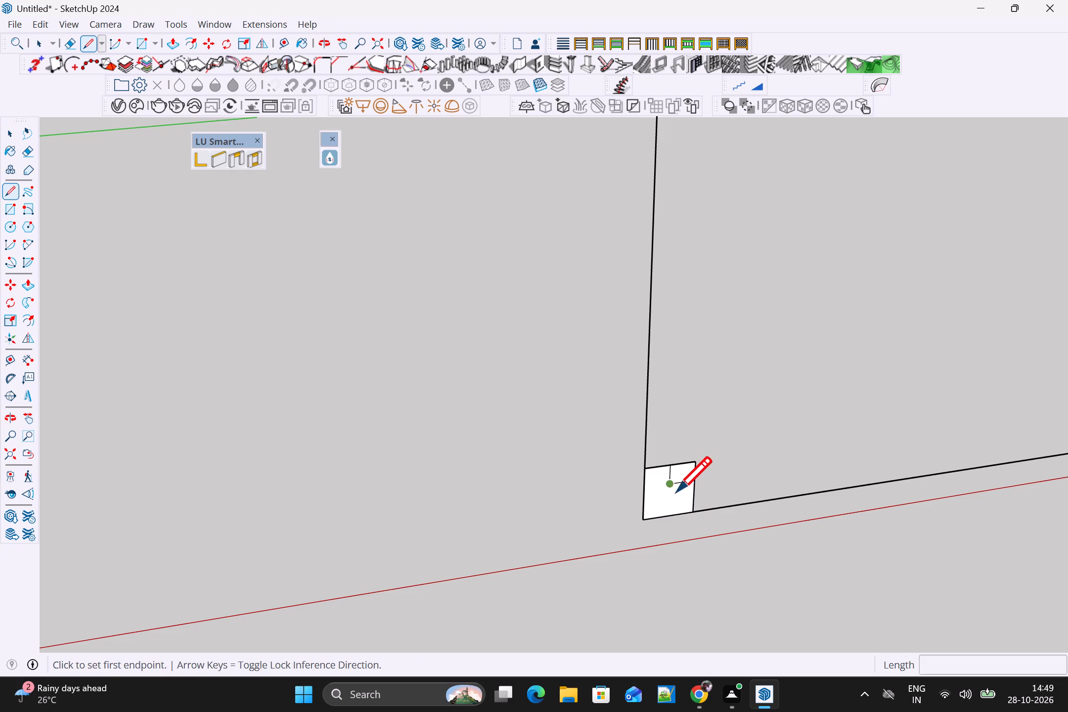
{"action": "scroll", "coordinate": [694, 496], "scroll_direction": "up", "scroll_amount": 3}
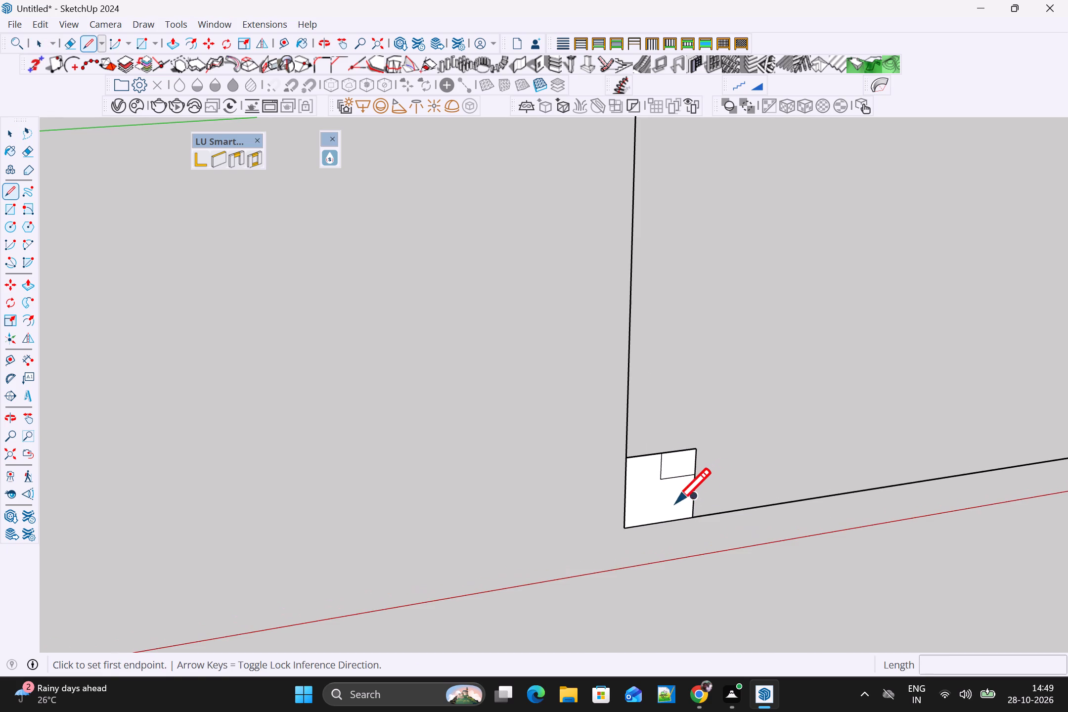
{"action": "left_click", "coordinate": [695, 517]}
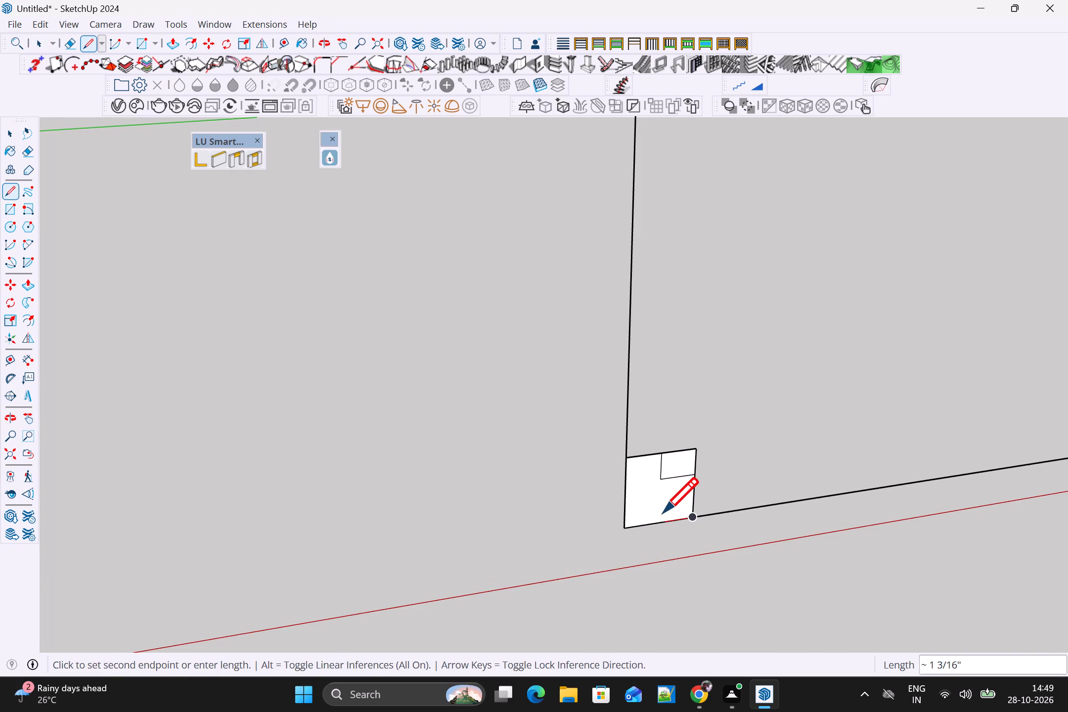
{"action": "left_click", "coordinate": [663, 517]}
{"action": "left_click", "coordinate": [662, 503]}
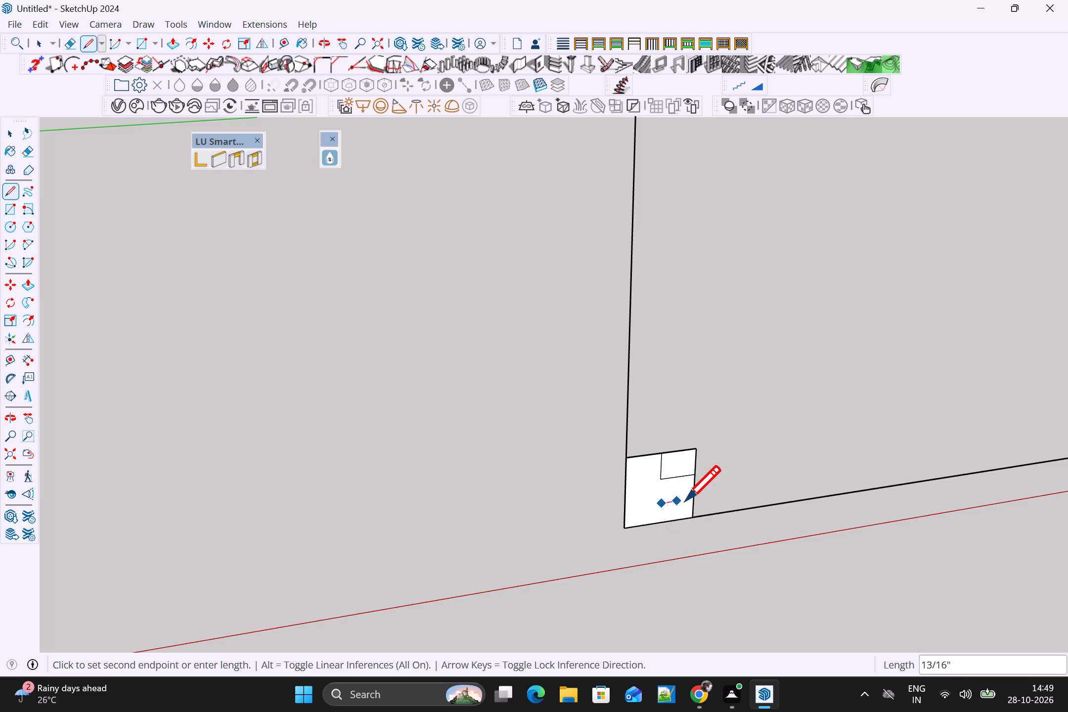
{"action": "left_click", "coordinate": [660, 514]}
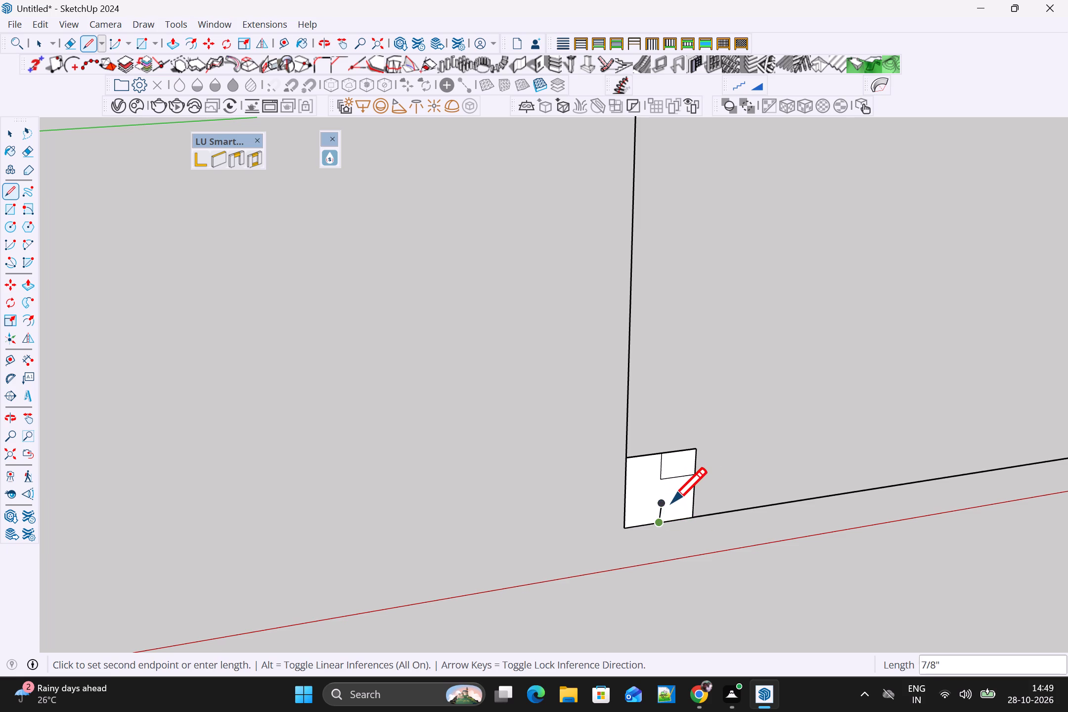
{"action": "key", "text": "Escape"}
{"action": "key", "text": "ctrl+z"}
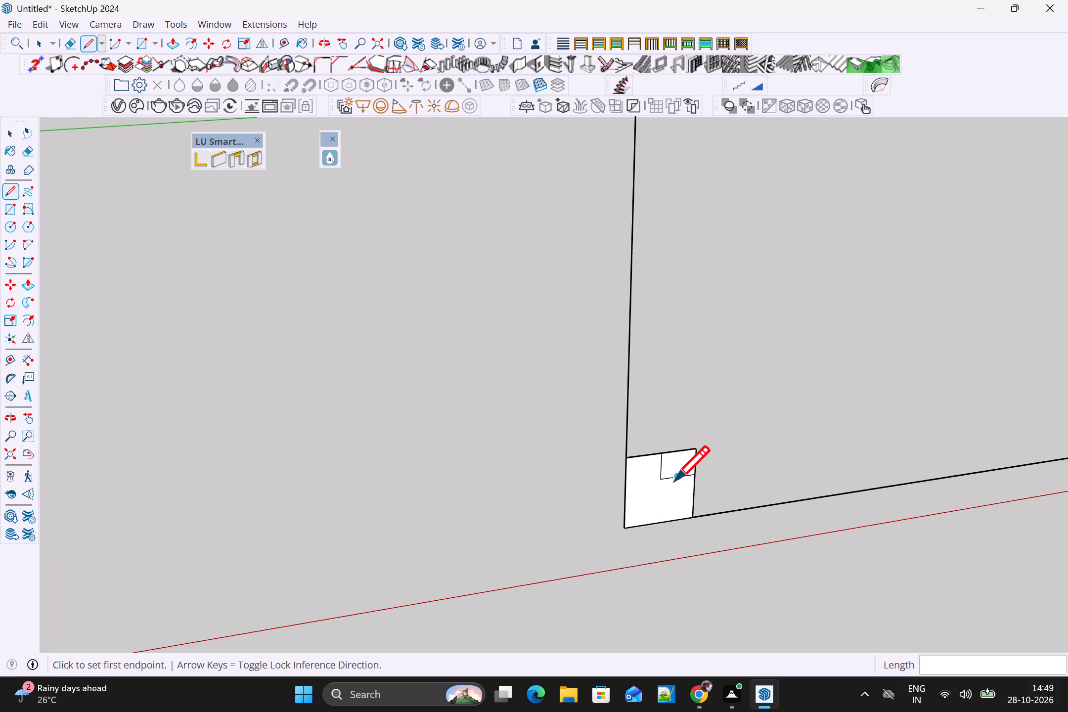
Draw three connected lines stepping down from the notch's lower edge to the square's bottom edge, forming a staircase-shaped profile.
{"action": "left_click", "coordinate": [679, 478]}
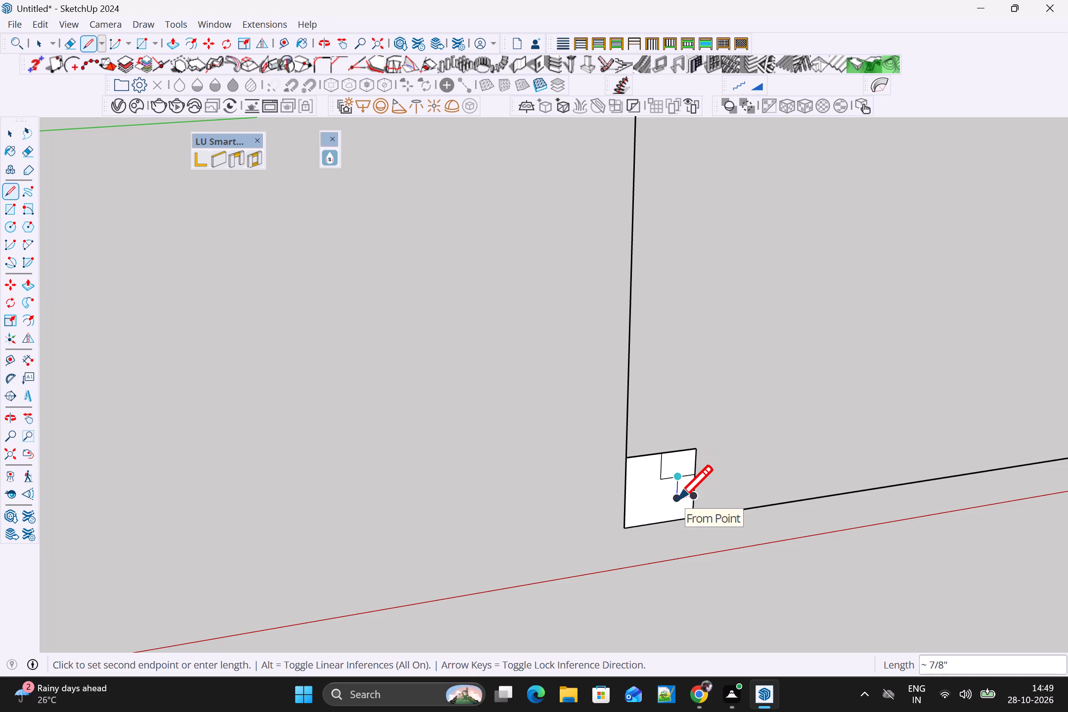
{"action": "left_click", "coordinate": [677, 500]}
{"action": "scroll", "coordinate": [677, 500], "scroll_direction": "up", "scroll_amount": 3}
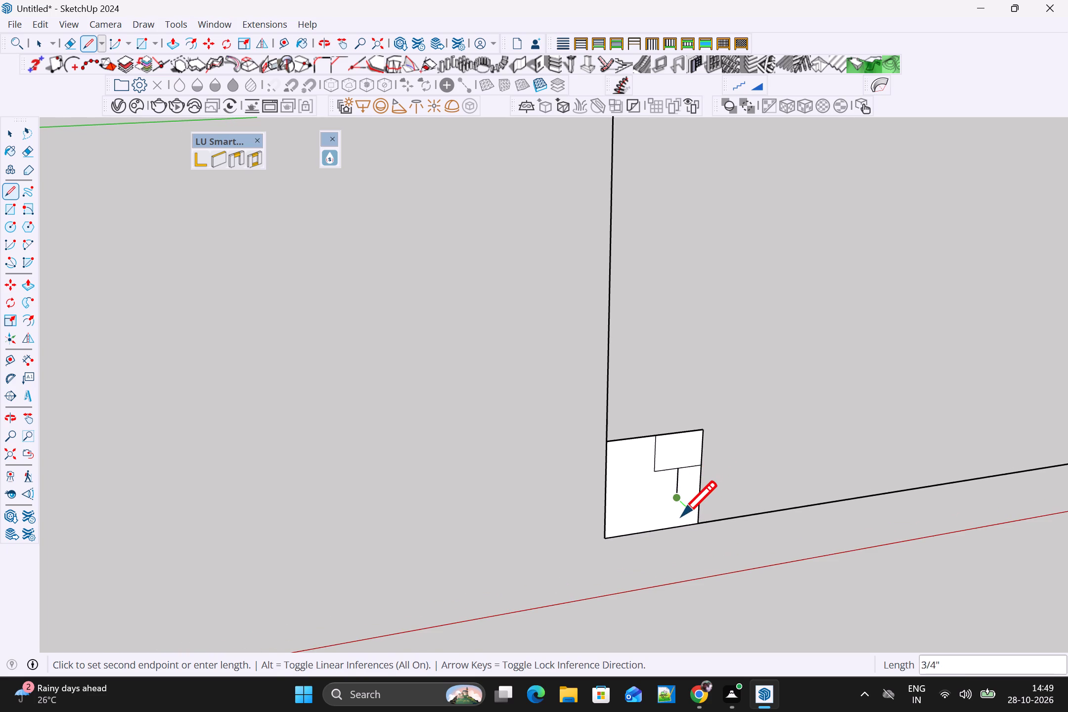
{"action": "scroll", "coordinate": [690, 502], "scroll_direction": "up", "scroll_amount": 4}
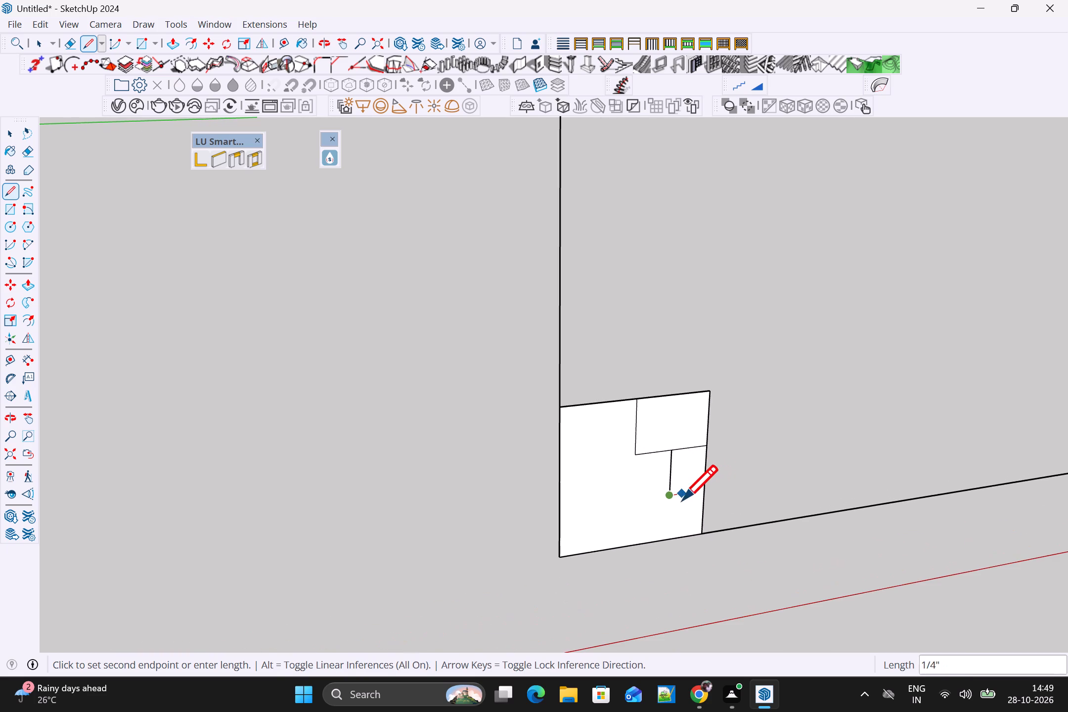
{"action": "scroll", "coordinate": [687, 498], "scroll_direction": "up", "scroll_amount": 3}
{"action": "left_click", "coordinate": [688, 494]}
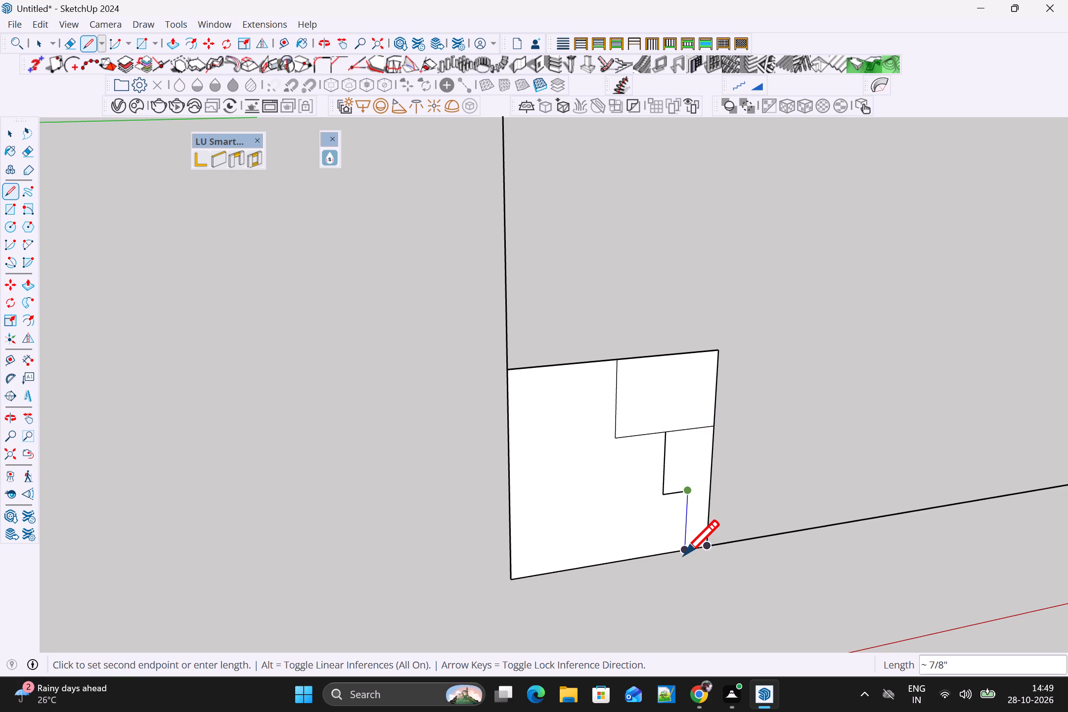
{"action": "left_click", "coordinate": [684, 555]}
{"action": "key", "text": "space"}
{"action": "scroll", "coordinate": [705, 551], "scroll_direction": "down", "scroll_amount": 3}
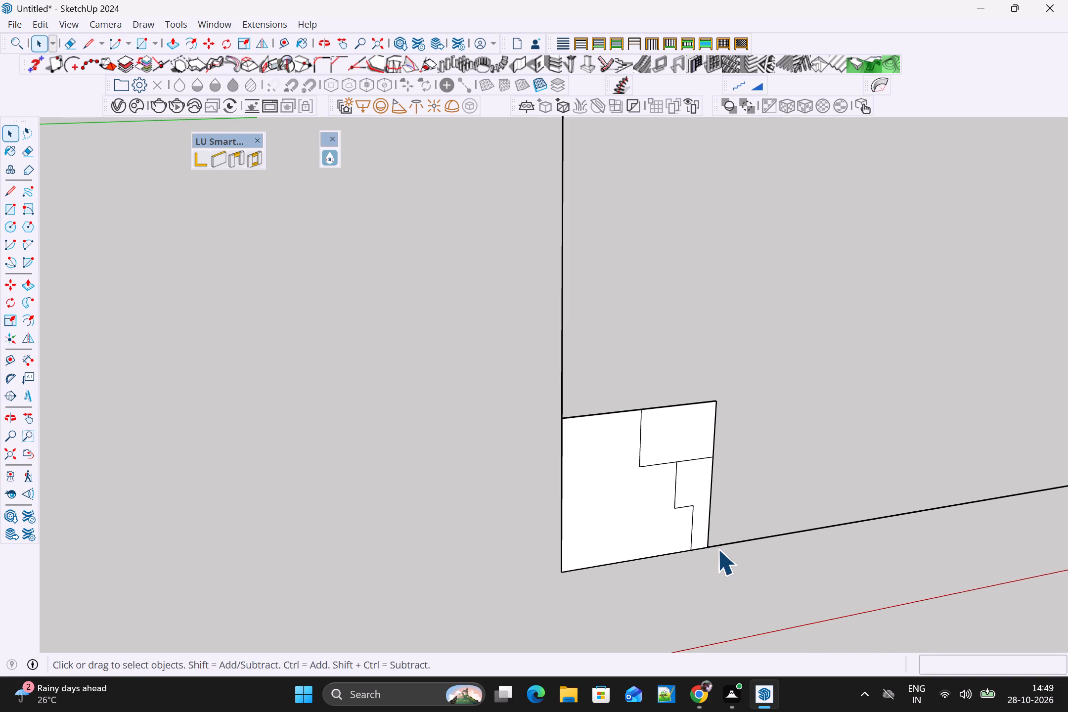
Erase the square's outer edges and the leftover dividing line beyond the stepped lines, leaving only the staircase-shaped frame profile.
{"action": "key", "text": "t"}
{"action": "type", "text": "R"}
{"action": "key", "text": "space"}
{"action": "key", "text": "e"}
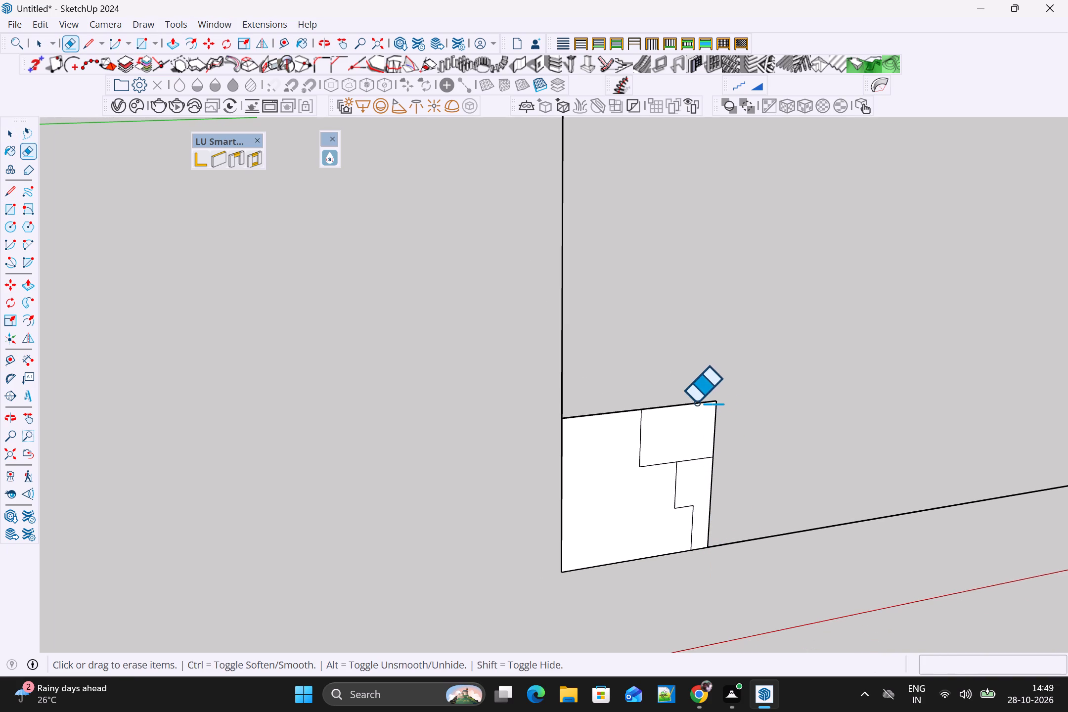
{"action": "left_click_drag", "start_coordinate": [689, 396], "coordinate": [702, 471]}
{"action": "scroll", "coordinate": [707, 459], "scroll_direction": "up", "scroll_amount": 1}
{"action": "left_click_drag", "start_coordinate": [704, 458], "coordinate": [746, 465]}
{"action": "scroll", "coordinate": [745, 467], "scroll_direction": "down", "scroll_amount": 9}
{"action": "key", "text": "space"}
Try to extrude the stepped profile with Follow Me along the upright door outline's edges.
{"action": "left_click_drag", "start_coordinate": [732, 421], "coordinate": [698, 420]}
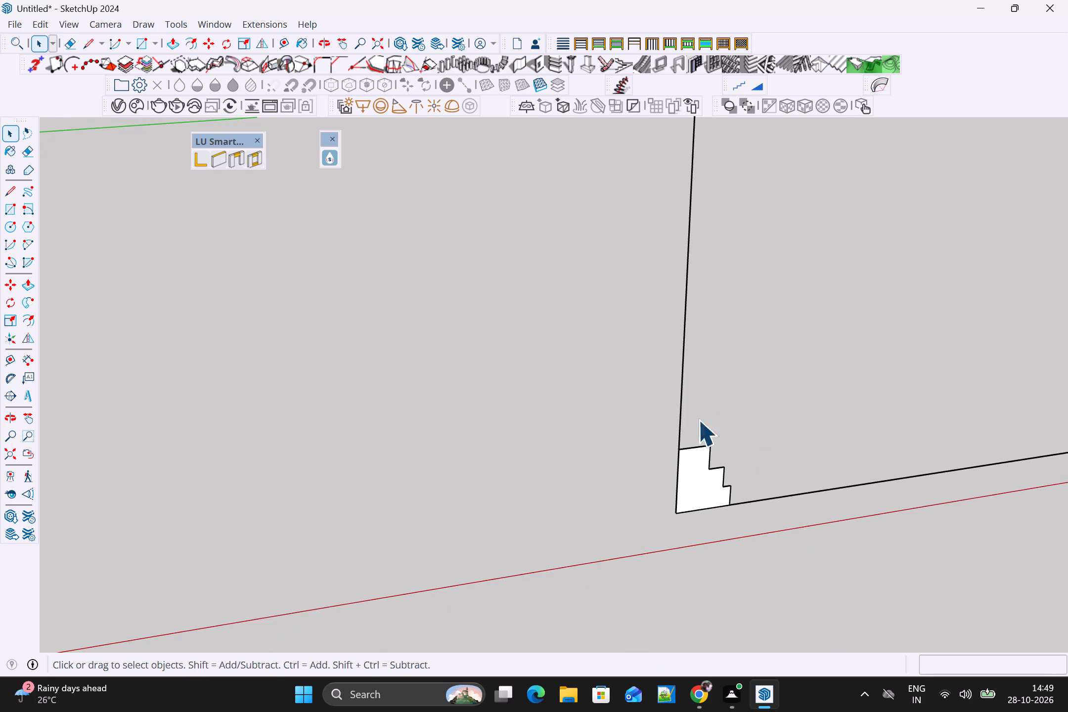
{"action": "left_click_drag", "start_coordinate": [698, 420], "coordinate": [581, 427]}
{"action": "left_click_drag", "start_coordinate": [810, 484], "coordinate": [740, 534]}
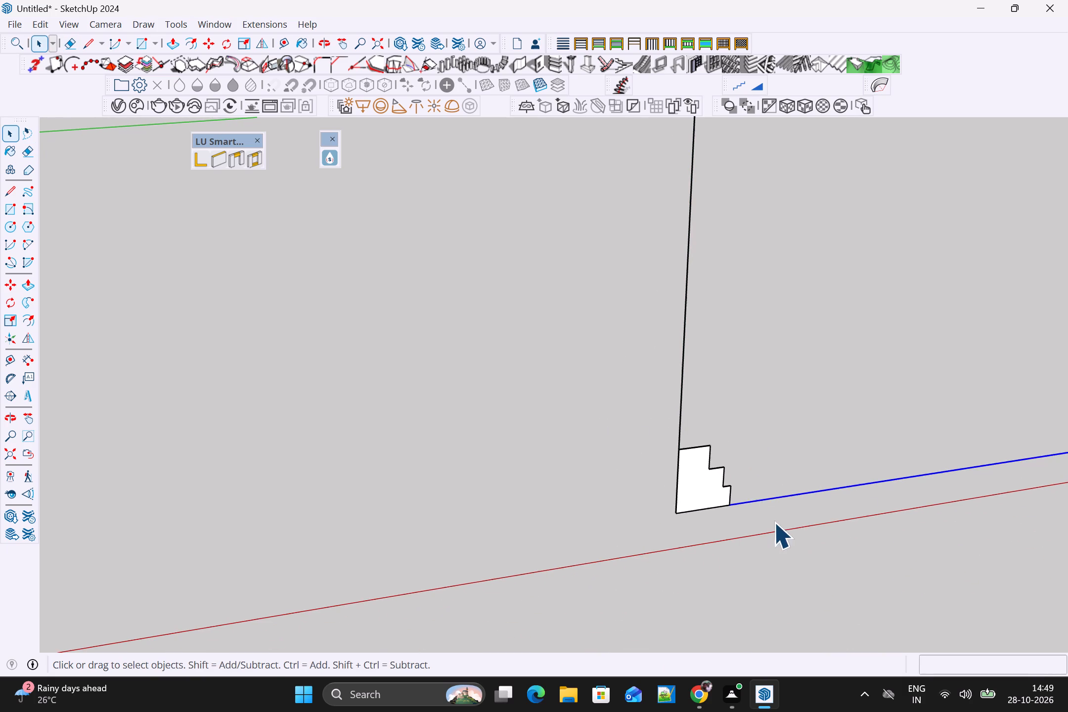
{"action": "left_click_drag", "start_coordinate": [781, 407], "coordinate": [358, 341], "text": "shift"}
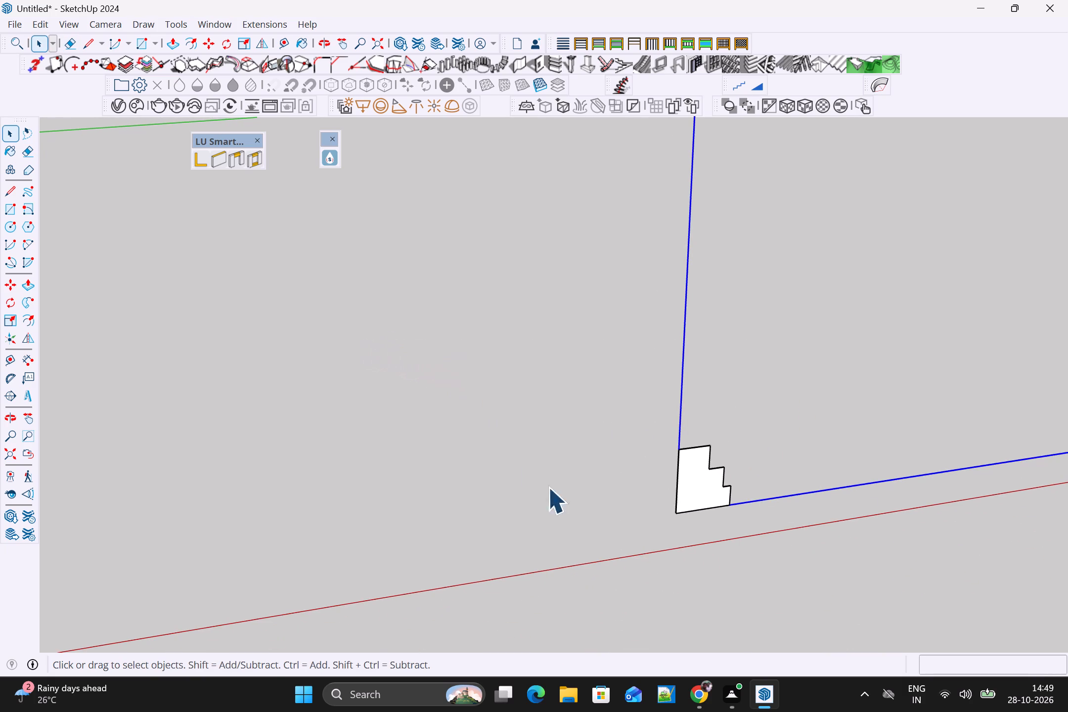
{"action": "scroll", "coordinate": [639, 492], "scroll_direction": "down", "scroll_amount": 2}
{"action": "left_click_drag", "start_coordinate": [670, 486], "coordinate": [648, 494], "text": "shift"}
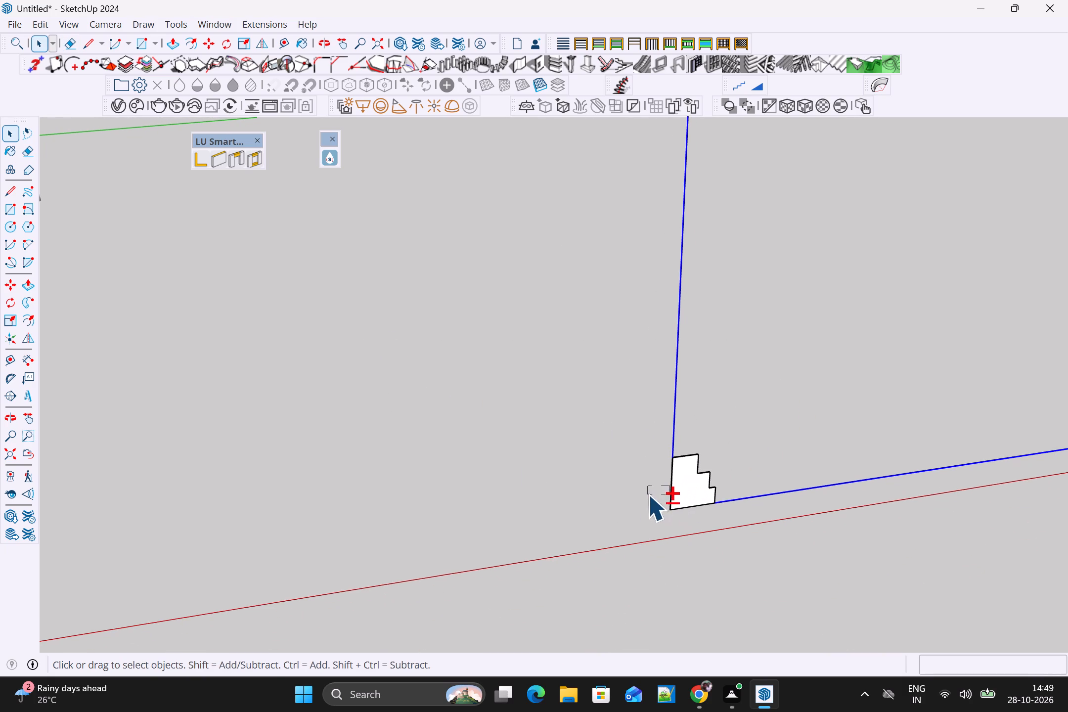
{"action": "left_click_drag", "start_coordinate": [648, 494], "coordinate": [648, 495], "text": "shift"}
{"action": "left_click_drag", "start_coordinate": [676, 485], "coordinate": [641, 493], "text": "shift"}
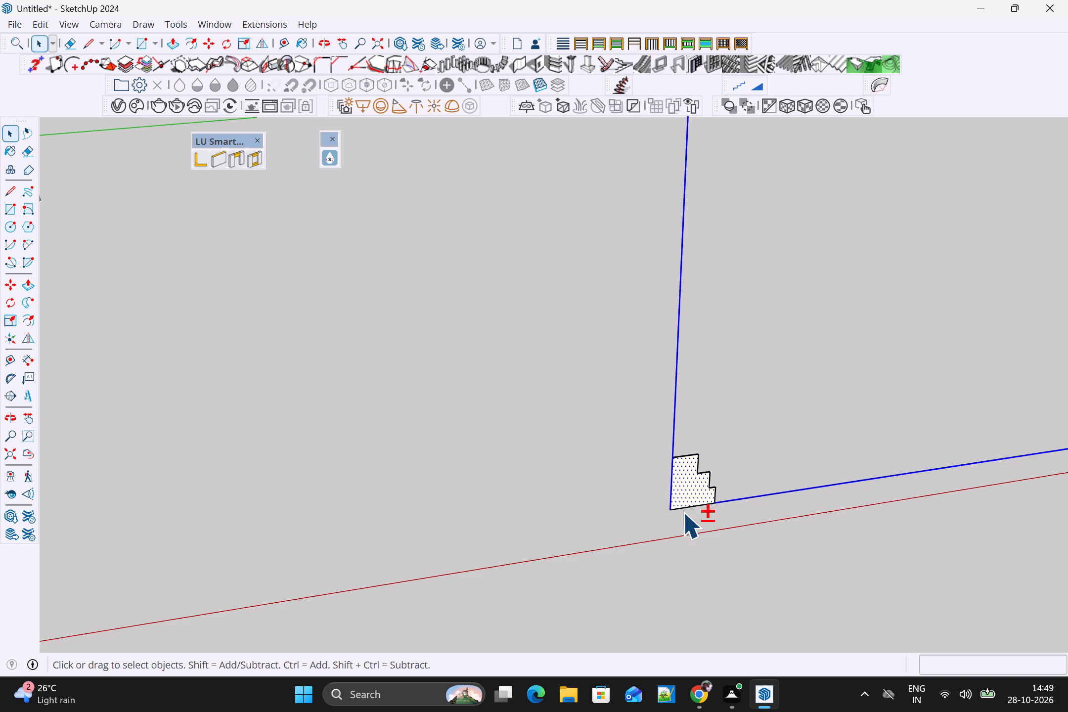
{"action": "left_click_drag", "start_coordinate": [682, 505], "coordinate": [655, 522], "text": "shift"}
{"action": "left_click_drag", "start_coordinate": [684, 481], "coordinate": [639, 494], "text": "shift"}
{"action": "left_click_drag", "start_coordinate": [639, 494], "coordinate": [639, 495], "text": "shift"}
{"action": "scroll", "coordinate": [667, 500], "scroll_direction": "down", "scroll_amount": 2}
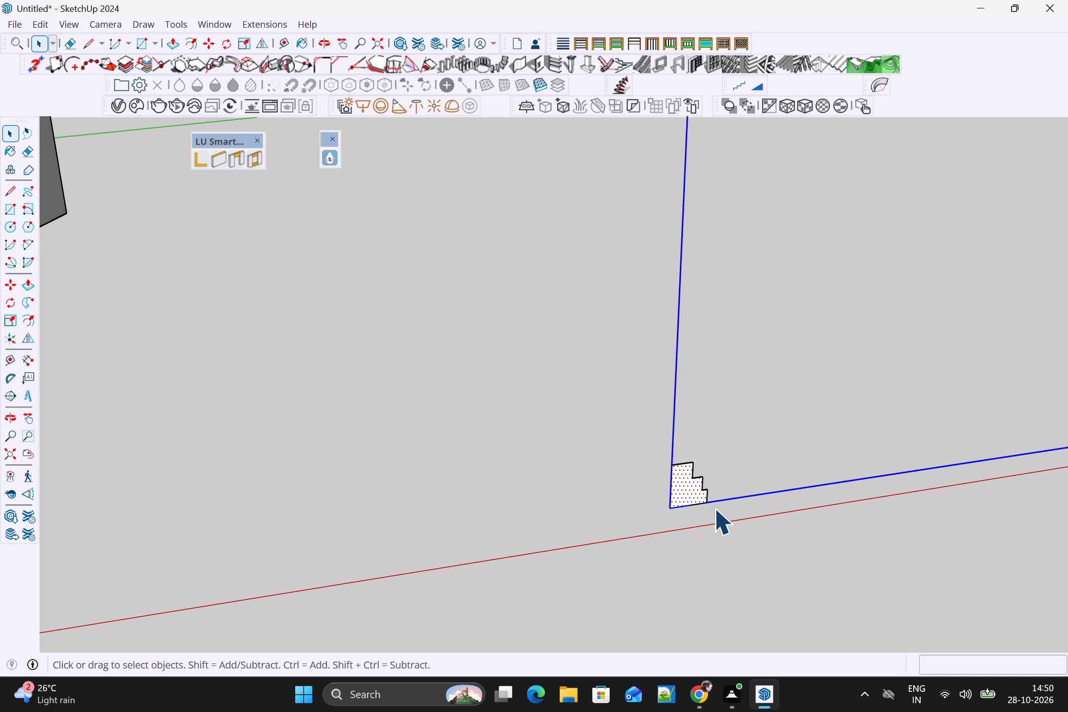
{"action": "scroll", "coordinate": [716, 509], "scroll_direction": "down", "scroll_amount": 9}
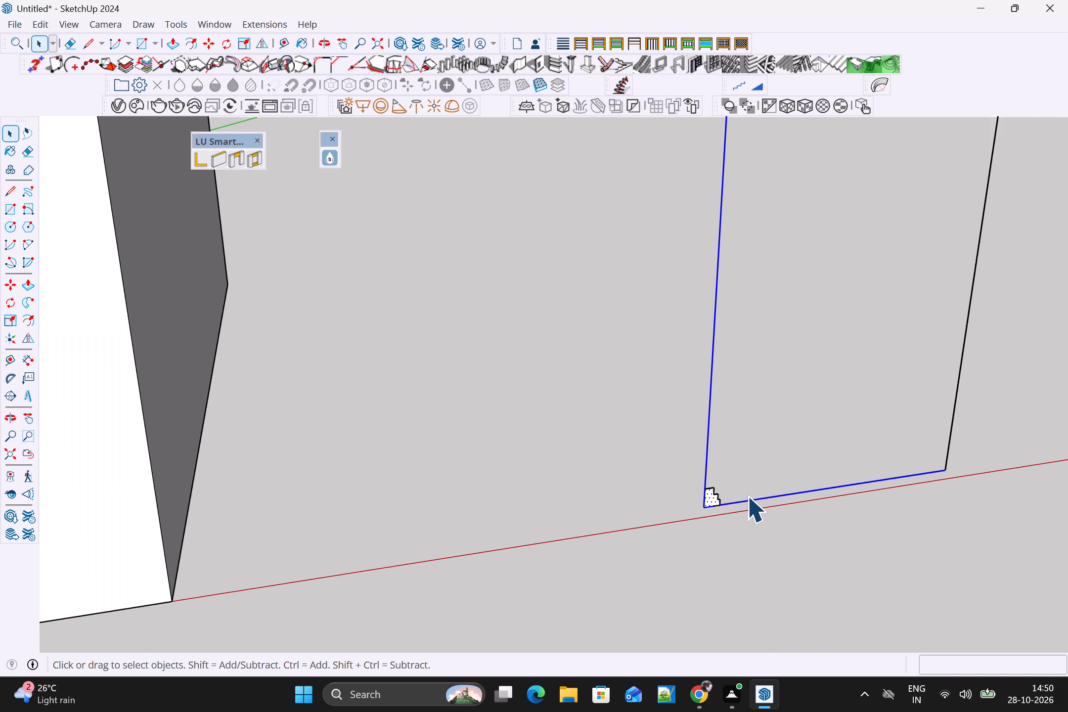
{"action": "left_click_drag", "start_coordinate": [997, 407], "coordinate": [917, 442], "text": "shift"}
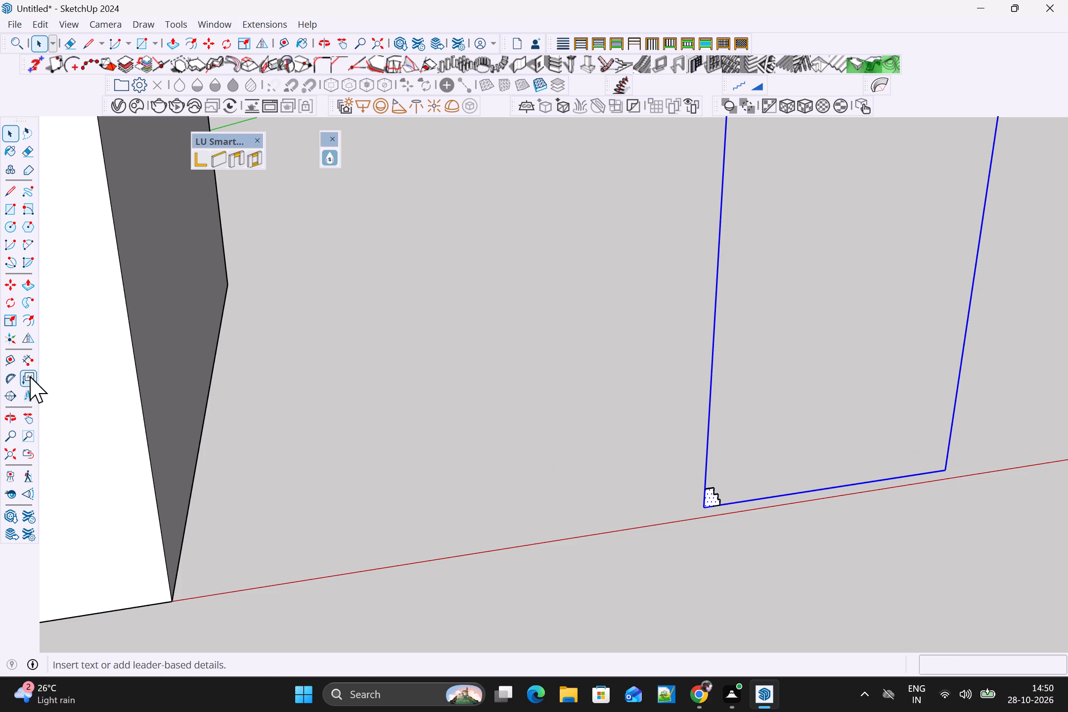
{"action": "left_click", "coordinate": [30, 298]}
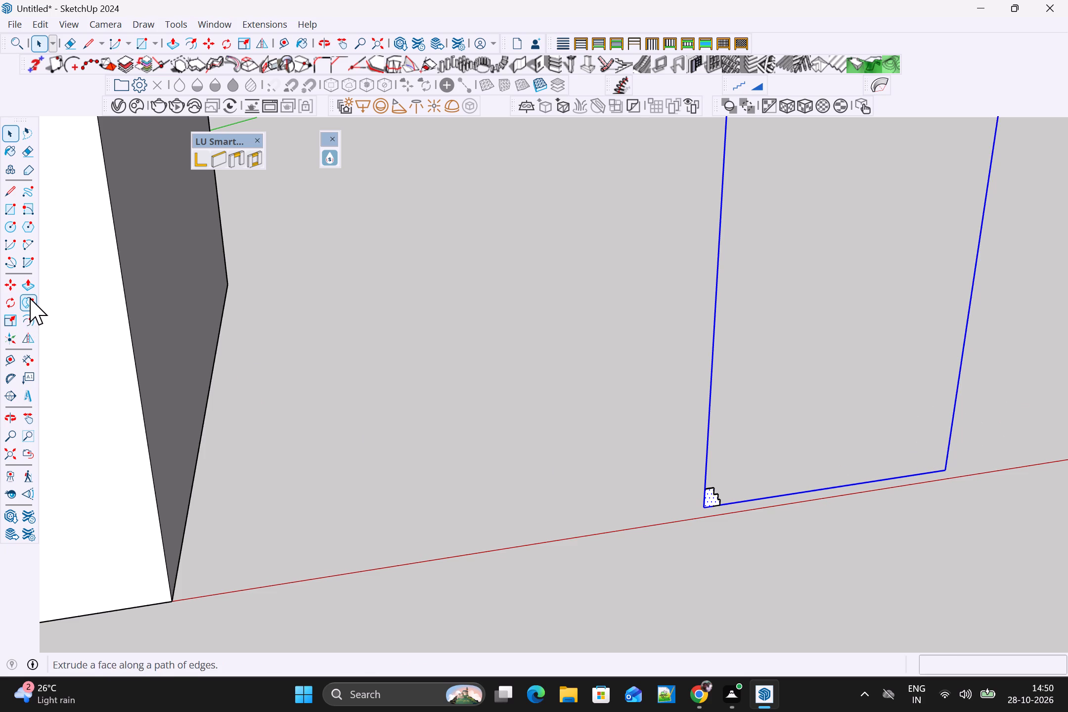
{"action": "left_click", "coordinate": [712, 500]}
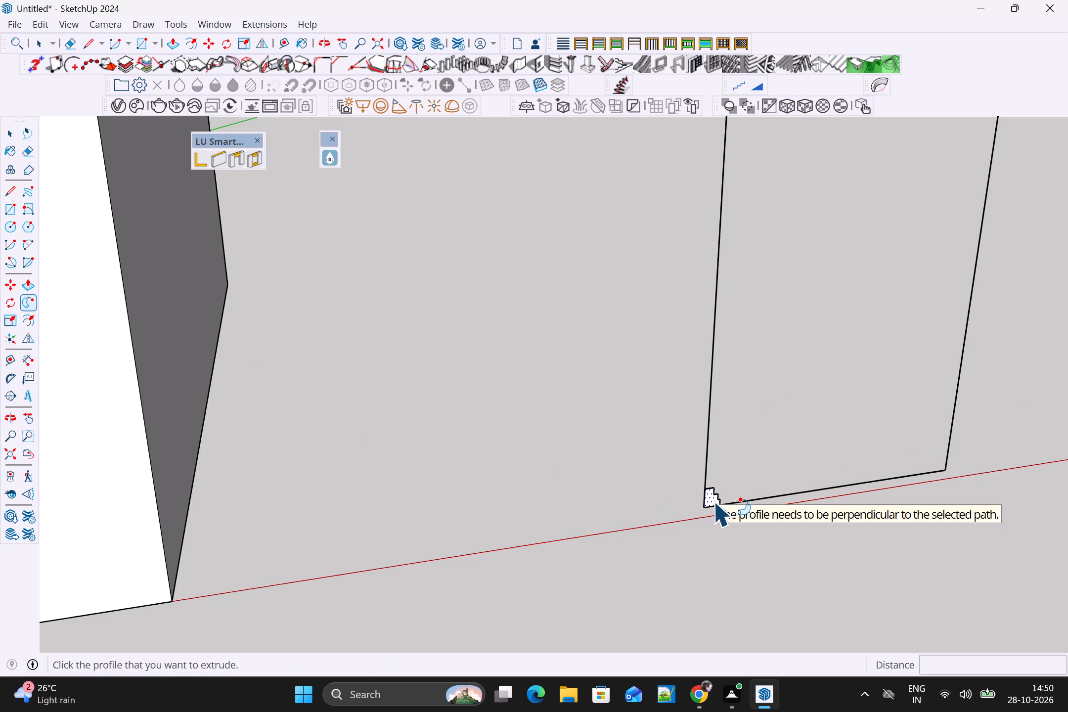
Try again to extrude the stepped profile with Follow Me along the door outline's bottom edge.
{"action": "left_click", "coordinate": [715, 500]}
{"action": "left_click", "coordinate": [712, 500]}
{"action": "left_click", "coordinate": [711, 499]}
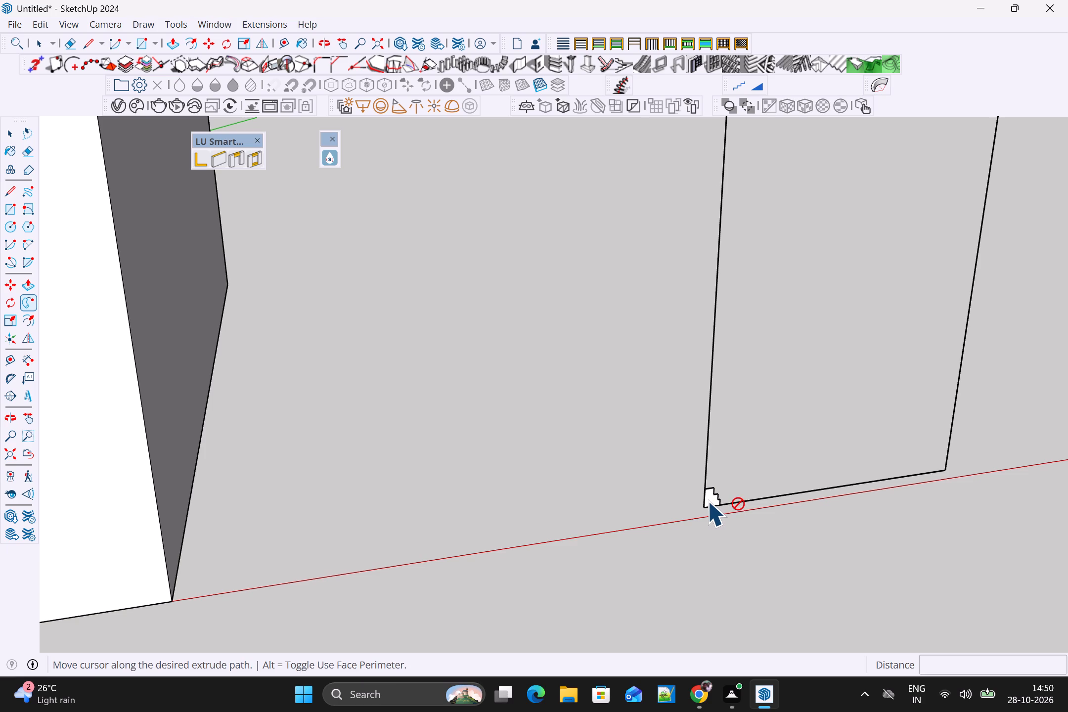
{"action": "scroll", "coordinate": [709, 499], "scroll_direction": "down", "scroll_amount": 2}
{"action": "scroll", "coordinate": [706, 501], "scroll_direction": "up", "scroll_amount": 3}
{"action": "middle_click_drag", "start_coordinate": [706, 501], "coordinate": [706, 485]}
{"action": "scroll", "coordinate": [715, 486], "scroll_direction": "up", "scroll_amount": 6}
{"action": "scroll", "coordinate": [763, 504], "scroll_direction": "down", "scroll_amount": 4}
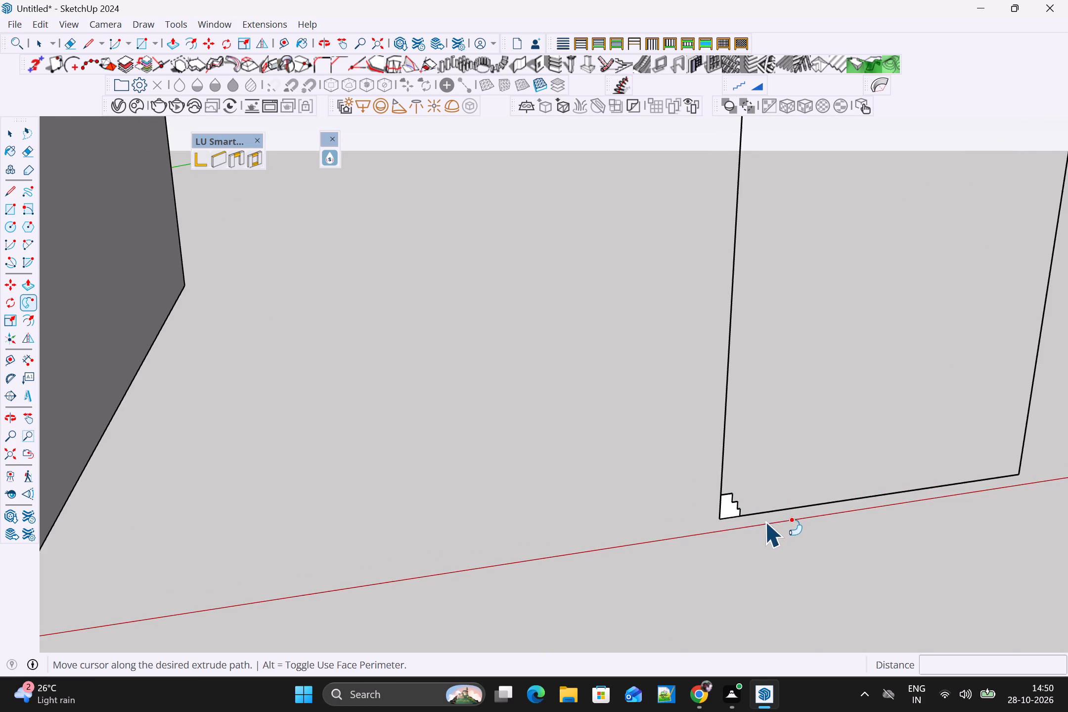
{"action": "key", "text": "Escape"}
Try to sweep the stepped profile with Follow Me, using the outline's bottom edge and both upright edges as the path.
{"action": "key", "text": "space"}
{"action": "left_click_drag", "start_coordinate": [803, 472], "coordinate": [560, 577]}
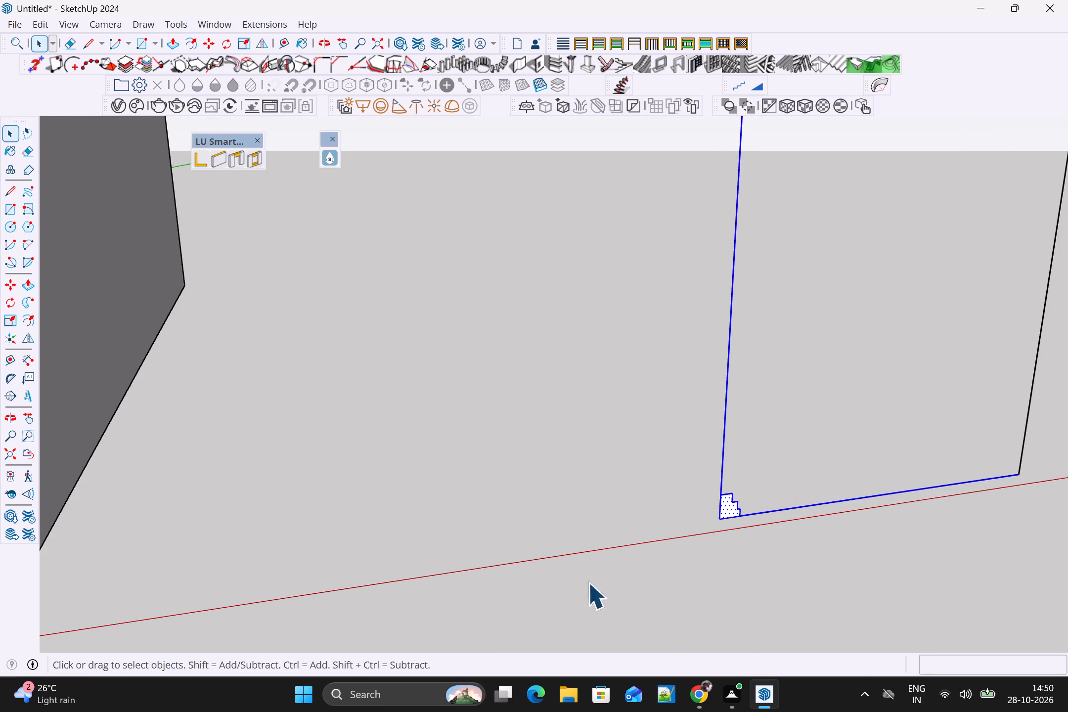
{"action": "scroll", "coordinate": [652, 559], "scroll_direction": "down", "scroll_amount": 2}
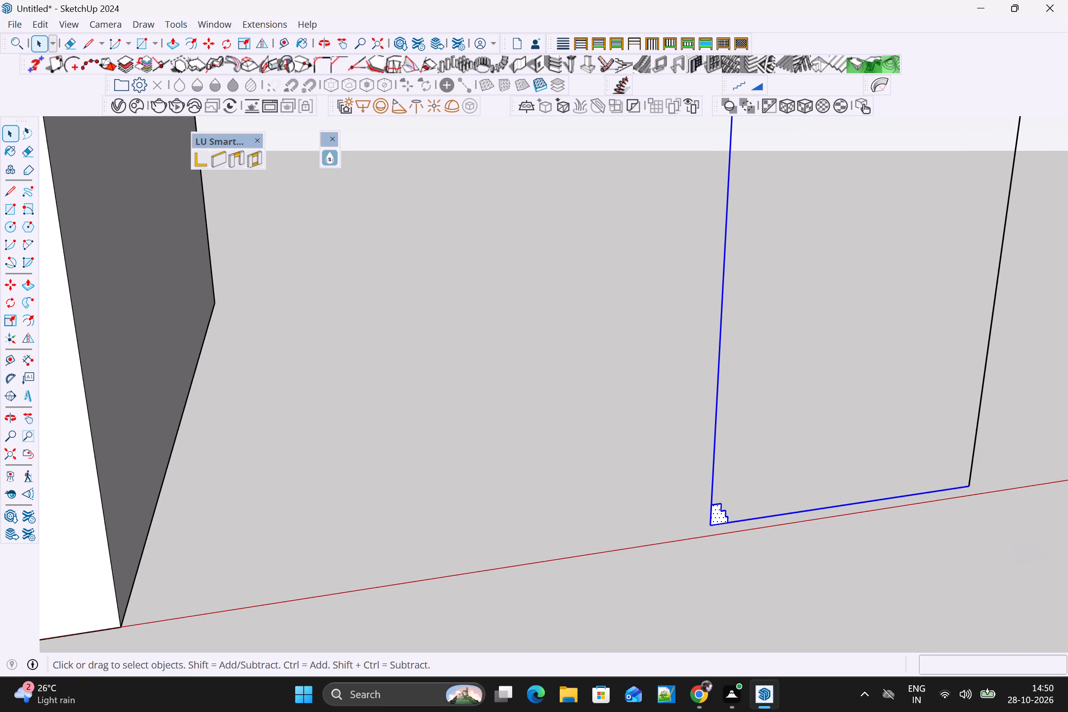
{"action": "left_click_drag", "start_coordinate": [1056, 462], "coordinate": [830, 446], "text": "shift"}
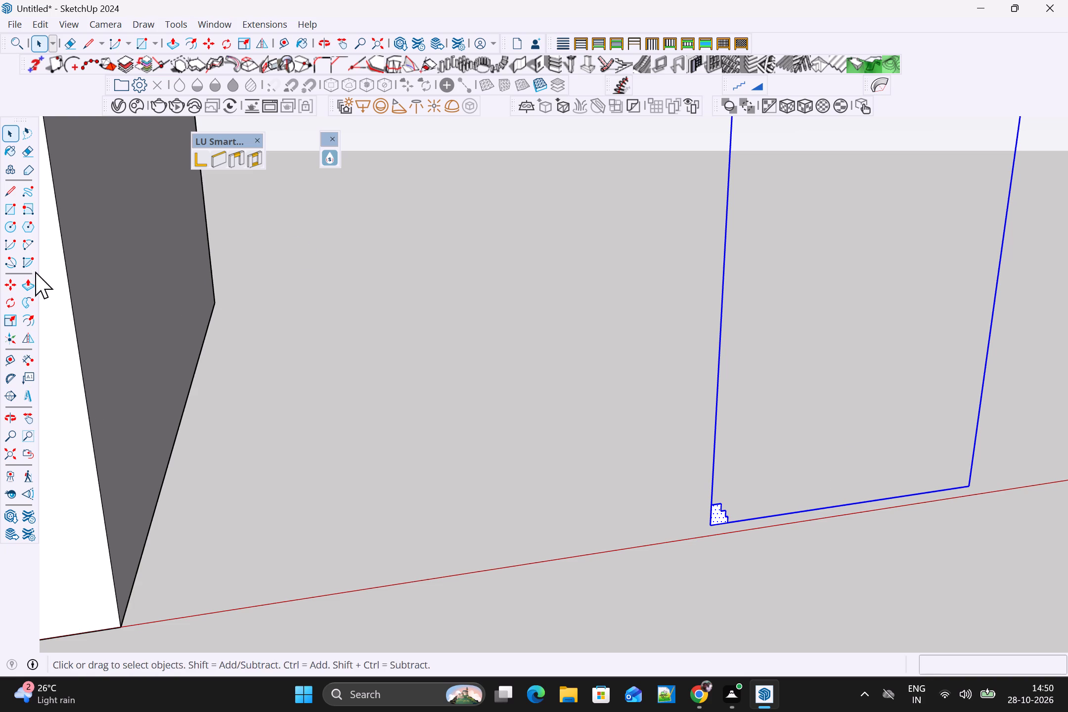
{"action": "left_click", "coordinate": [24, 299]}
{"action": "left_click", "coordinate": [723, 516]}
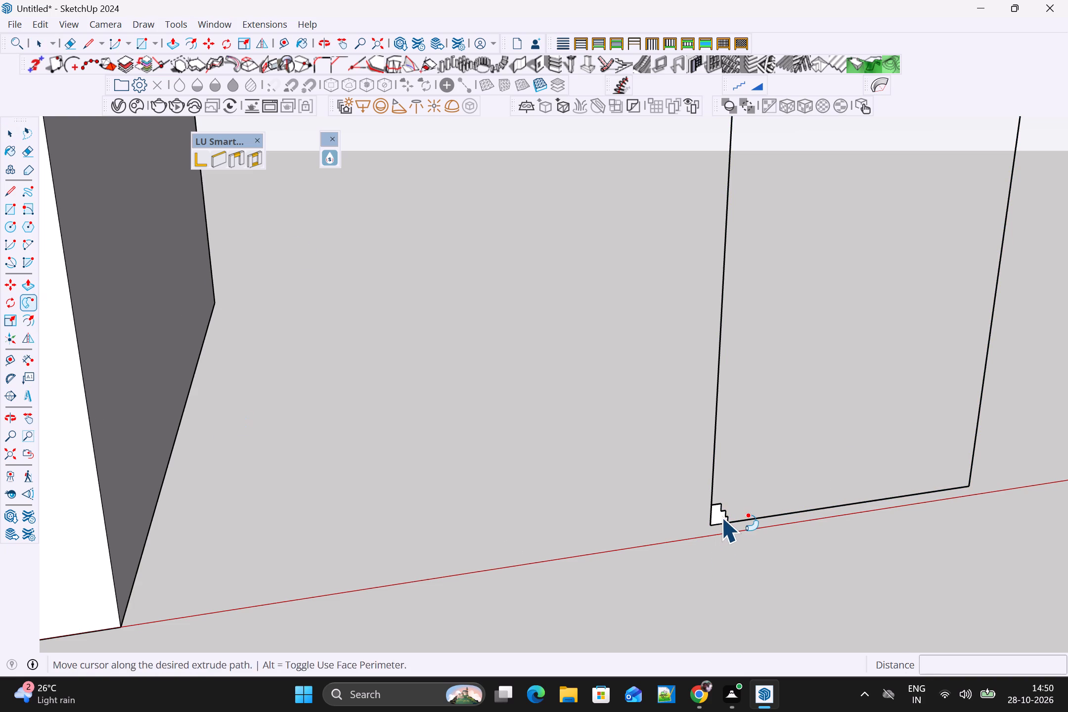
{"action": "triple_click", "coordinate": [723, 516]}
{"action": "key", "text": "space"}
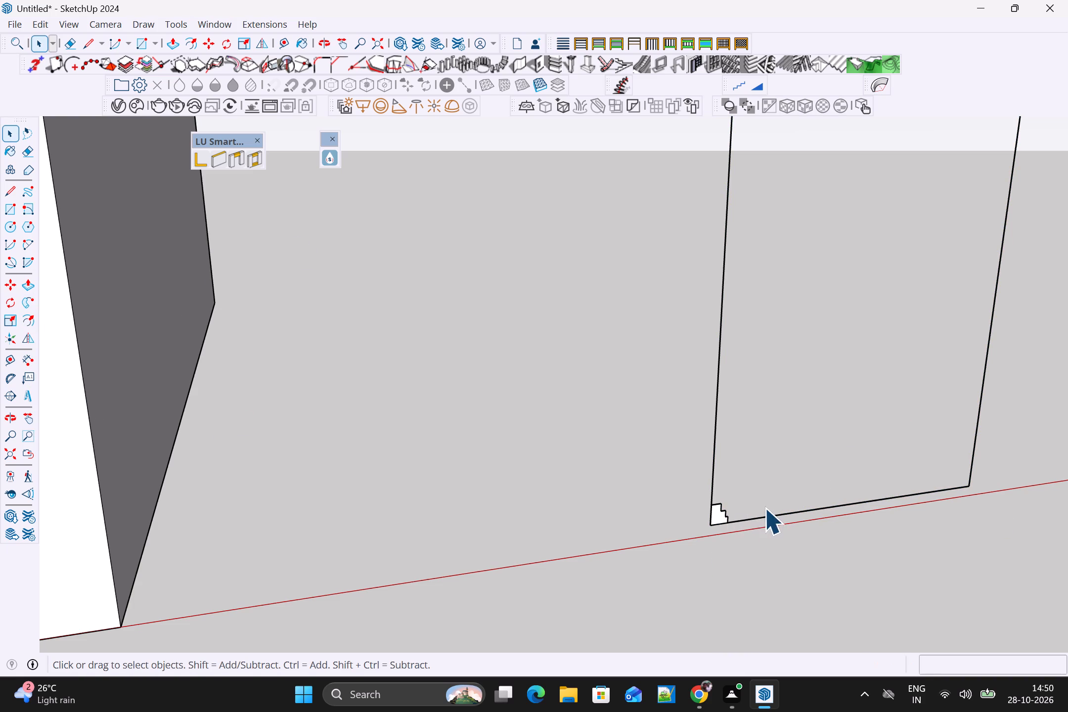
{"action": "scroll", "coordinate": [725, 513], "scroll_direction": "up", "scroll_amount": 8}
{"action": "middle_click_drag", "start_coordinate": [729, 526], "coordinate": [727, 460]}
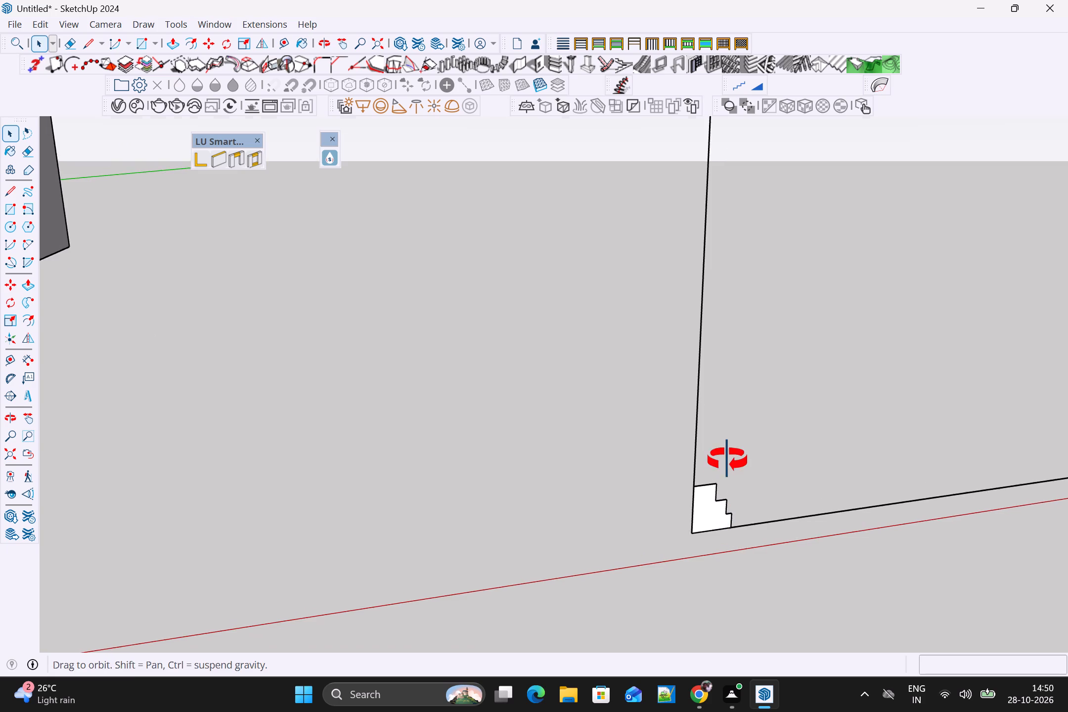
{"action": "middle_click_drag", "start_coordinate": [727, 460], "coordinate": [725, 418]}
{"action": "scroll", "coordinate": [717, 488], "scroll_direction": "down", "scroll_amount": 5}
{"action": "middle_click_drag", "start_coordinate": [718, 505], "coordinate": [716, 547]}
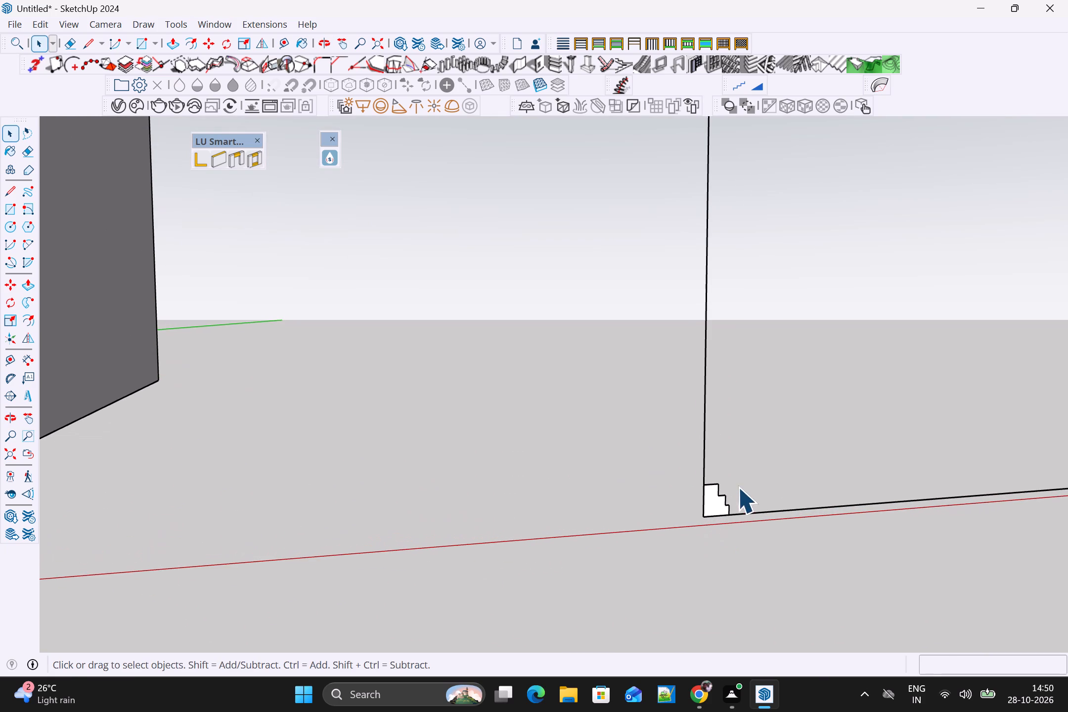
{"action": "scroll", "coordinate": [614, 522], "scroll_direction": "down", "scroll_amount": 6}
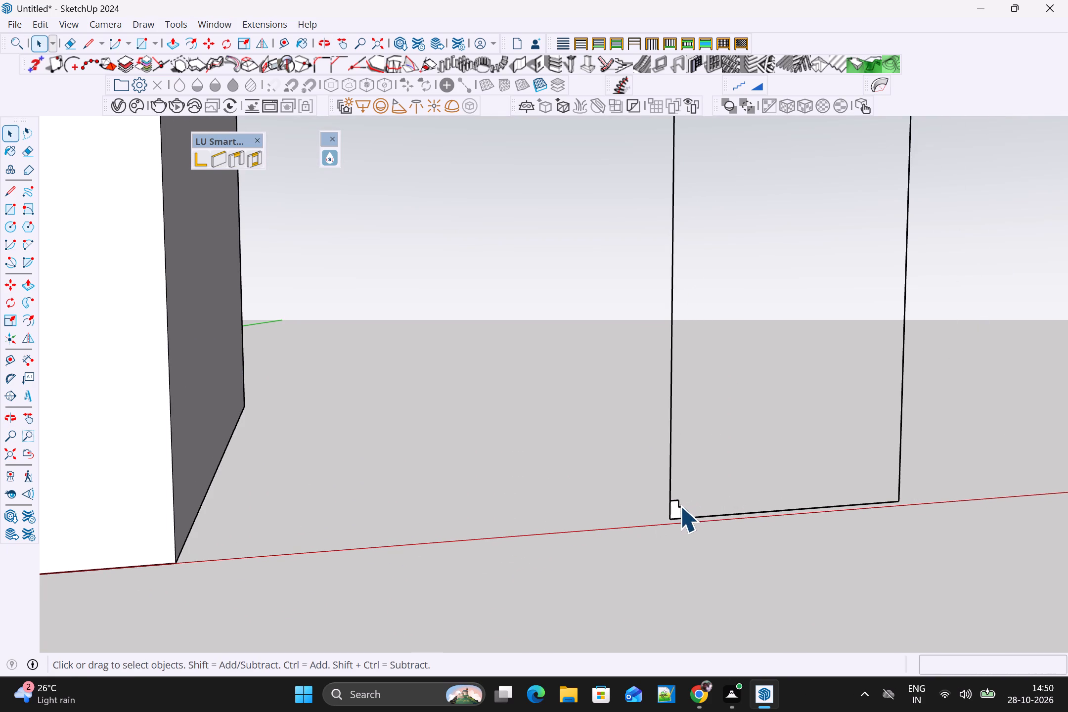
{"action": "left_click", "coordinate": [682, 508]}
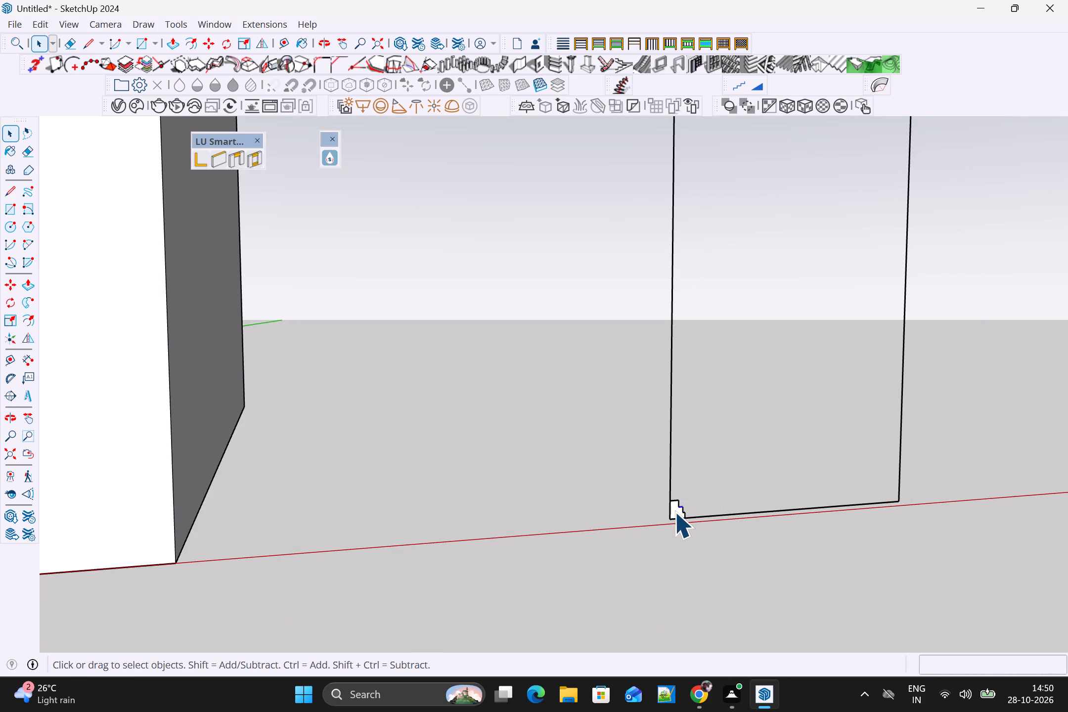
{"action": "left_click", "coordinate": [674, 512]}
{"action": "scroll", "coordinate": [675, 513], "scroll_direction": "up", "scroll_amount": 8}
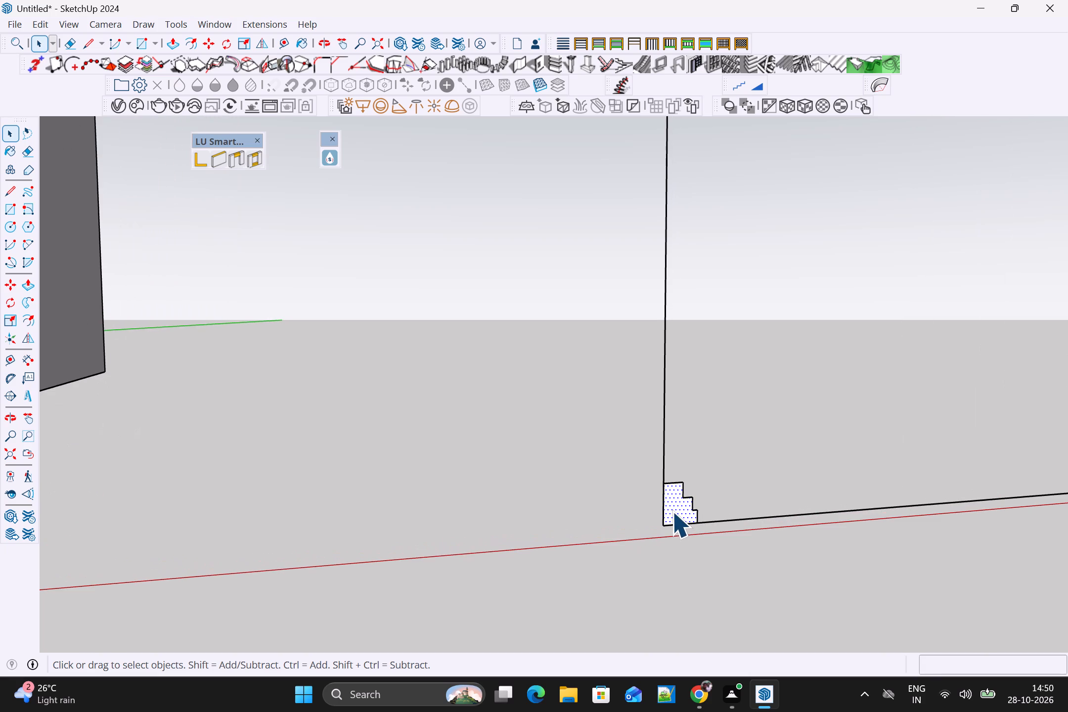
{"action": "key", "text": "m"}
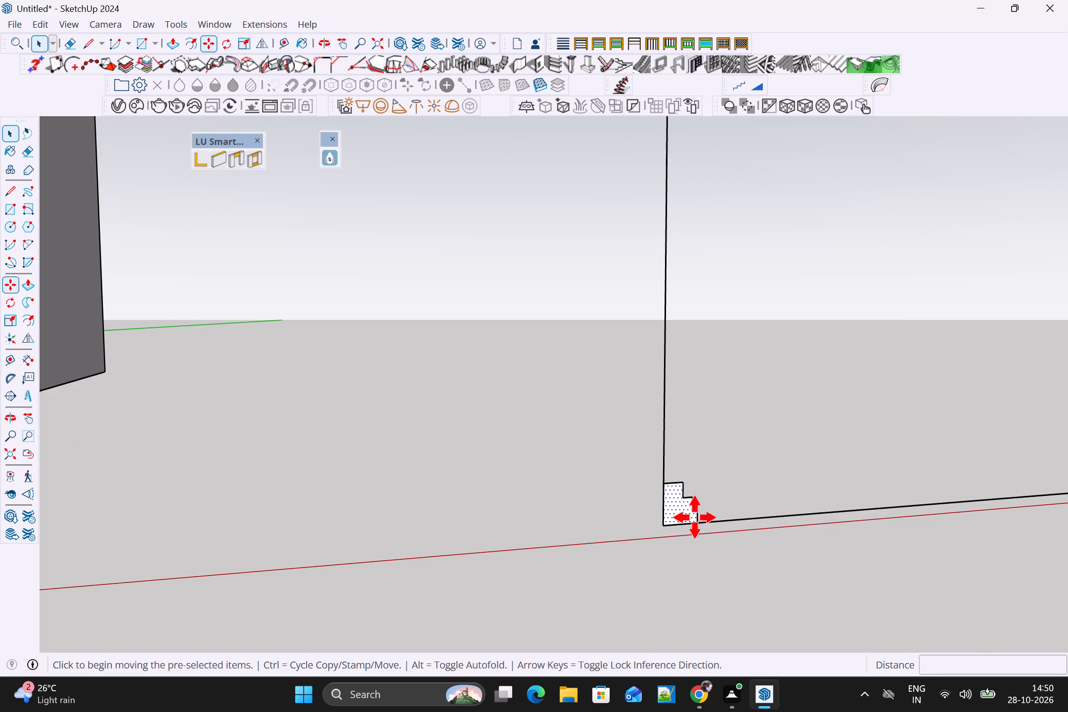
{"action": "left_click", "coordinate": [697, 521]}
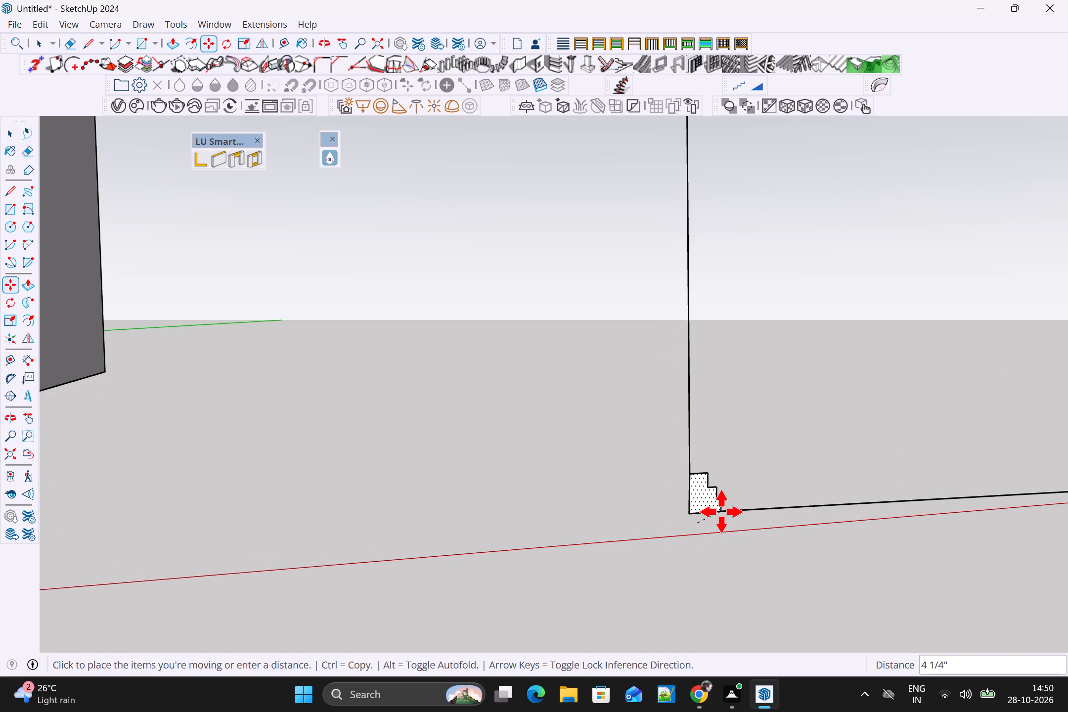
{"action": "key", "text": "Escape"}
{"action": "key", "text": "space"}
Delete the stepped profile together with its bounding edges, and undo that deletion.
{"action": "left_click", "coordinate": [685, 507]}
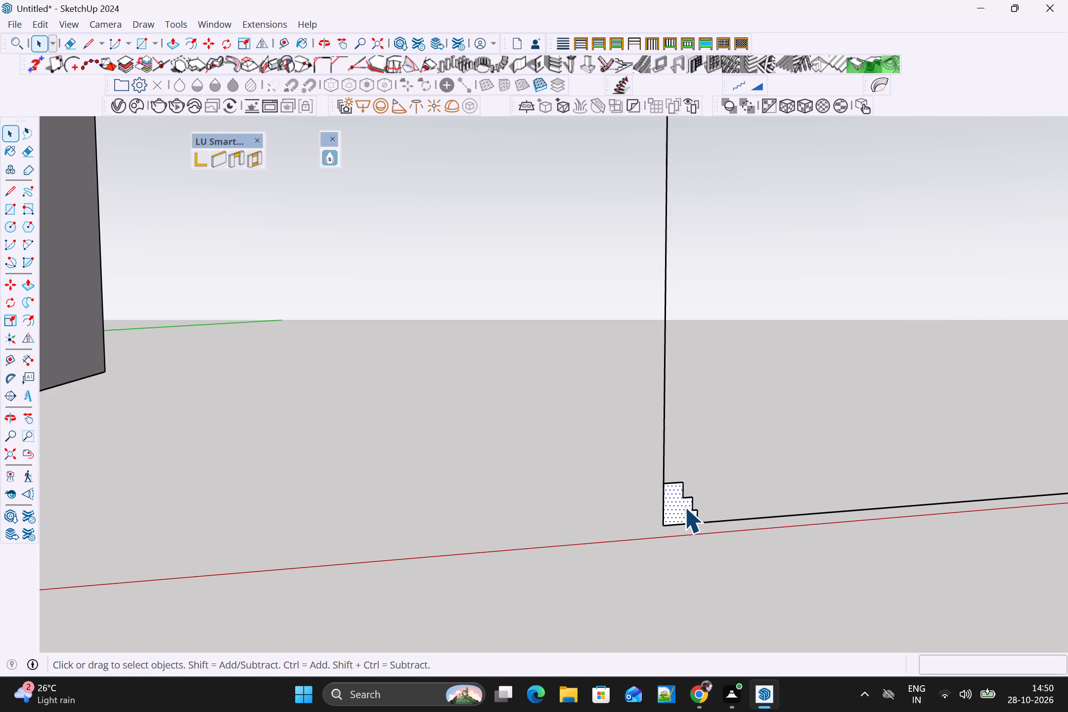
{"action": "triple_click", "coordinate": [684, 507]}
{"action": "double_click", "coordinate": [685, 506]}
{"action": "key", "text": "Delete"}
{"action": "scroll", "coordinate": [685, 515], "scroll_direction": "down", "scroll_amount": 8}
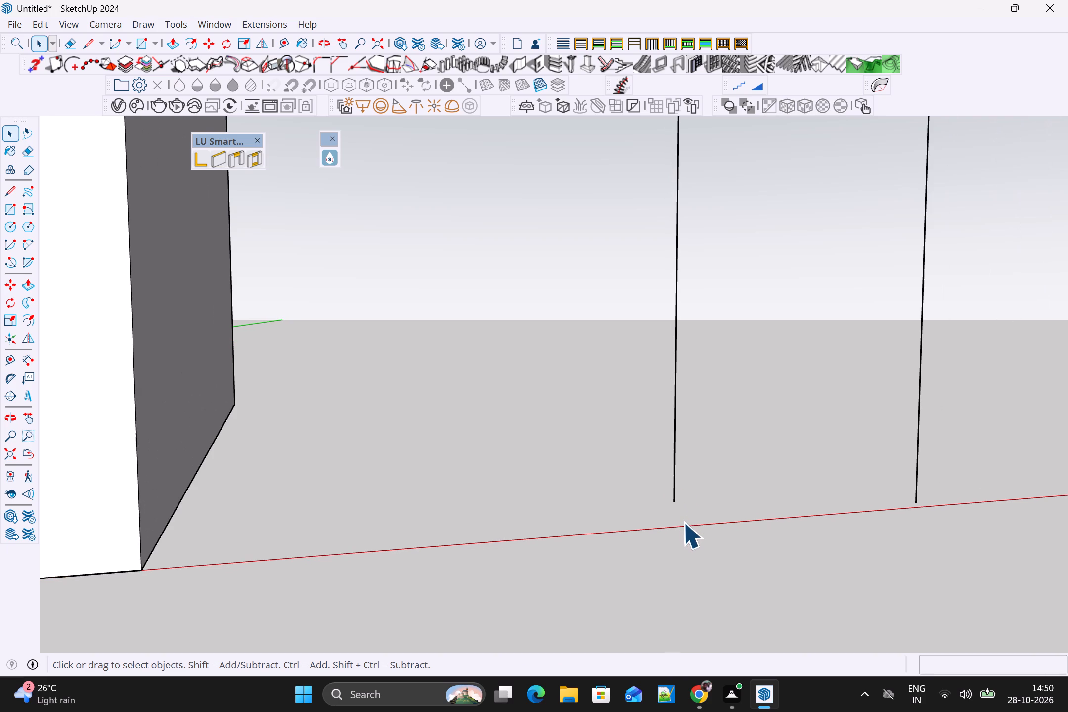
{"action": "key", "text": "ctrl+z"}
Erase the stepped profile's inner lines at the door outline's lower corner, keeping the outline's upright and bottom edges.
{"action": "scroll", "coordinate": [689, 514], "scroll_direction": "up", "scroll_amount": 4}
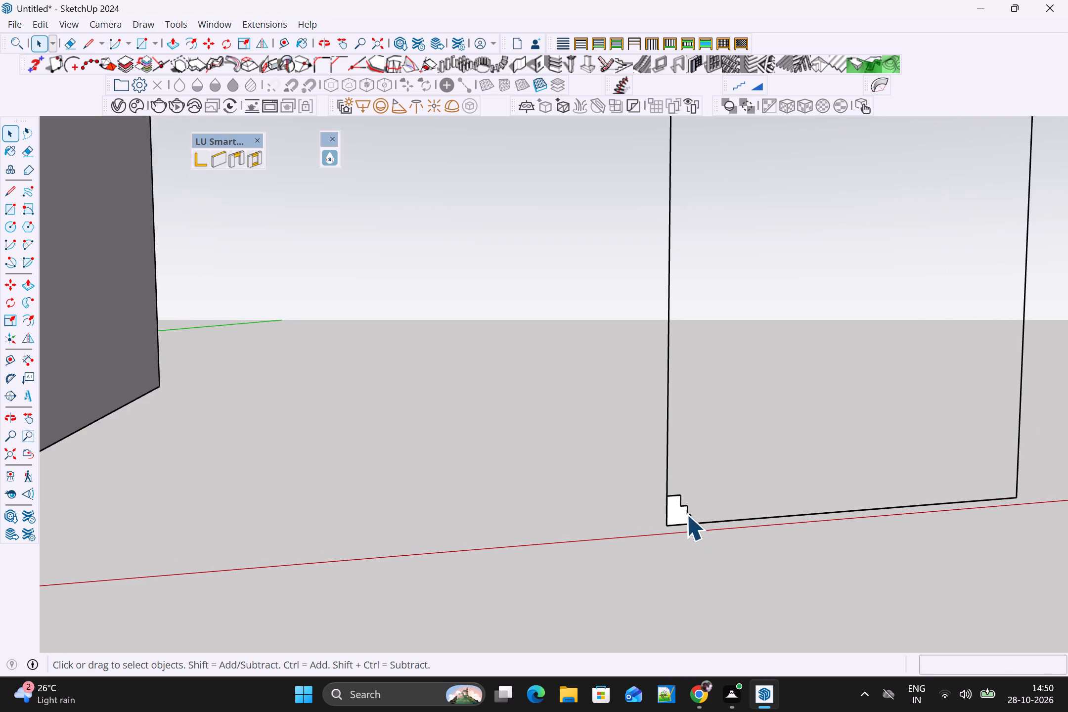
{"action": "scroll", "coordinate": [673, 514], "scroll_direction": "up", "scroll_amount": 4}
{"action": "key", "text": "e"}
{"action": "left_click_drag", "start_coordinate": [701, 491], "coordinate": [690, 515]}
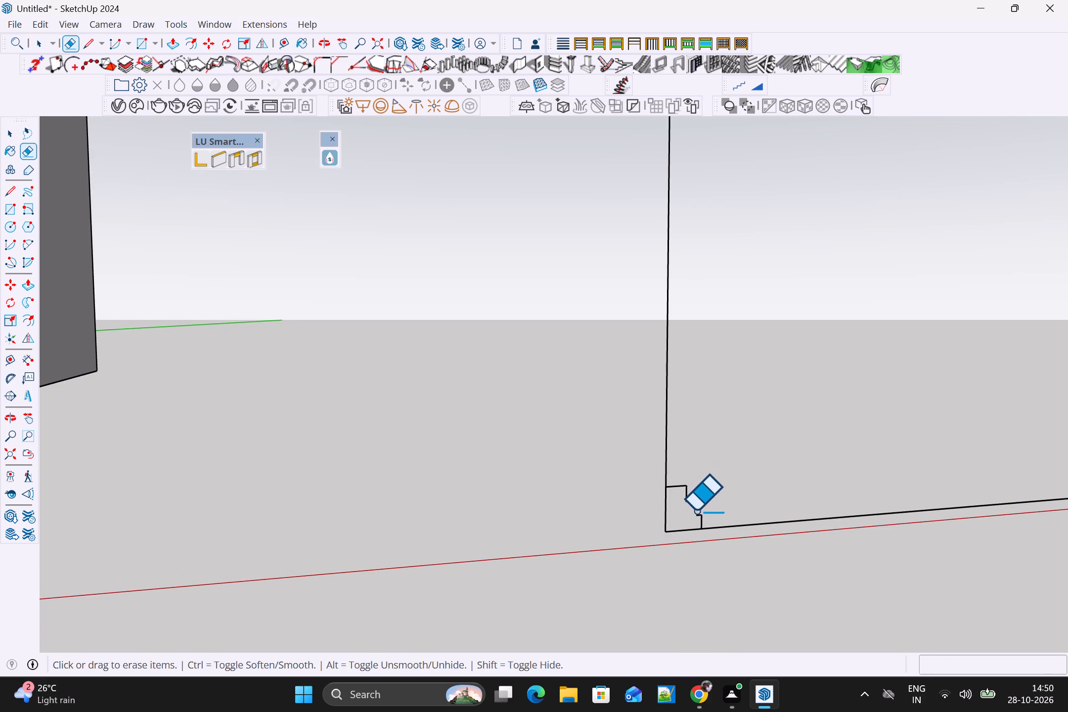
{"action": "scroll", "coordinate": [695, 509], "scroll_direction": "up", "scroll_amount": 4}
{"action": "left_click_drag", "start_coordinate": [686, 466], "coordinate": [668, 503]}
{"action": "scroll", "coordinate": [698, 494], "scroll_direction": "up", "scroll_amount": 2}
{"action": "left_click_drag", "start_coordinate": [693, 531], "coordinate": [742, 536]}
{"action": "left_click_drag", "start_coordinate": [729, 529], "coordinate": [666, 543]}
{"action": "scroll", "coordinate": [724, 522], "scroll_direction": "down", "scroll_amount": 3}
{"action": "left_click_drag", "start_coordinate": [717, 525], "coordinate": [697, 538]}
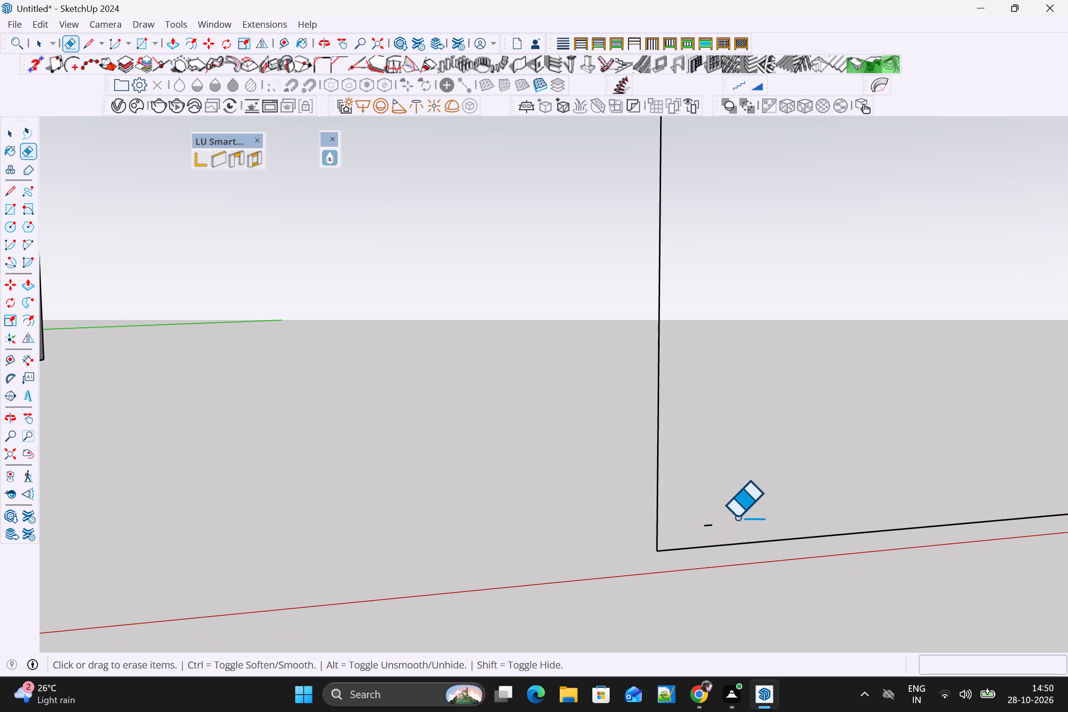
{"action": "scroll", "coordinate": [736, 517], "scroll_direction": "up", "scroll_amount": 10}
{"action": "left_click_drag", "start_coordinate": [701, 528], "coordinate": [678, 554]}
{"action": "scroll", "coordinate": [763, 514], "scroll_direction": "down", "scroll_amount": 8}
{"action": "key", "text": "space"}
Draw a horizontal rectangle about 1 7/8" by 1 5/16" from the door outline's lower corner, perpendicular to the upright edge.
{"action": "key", "text": "r"}
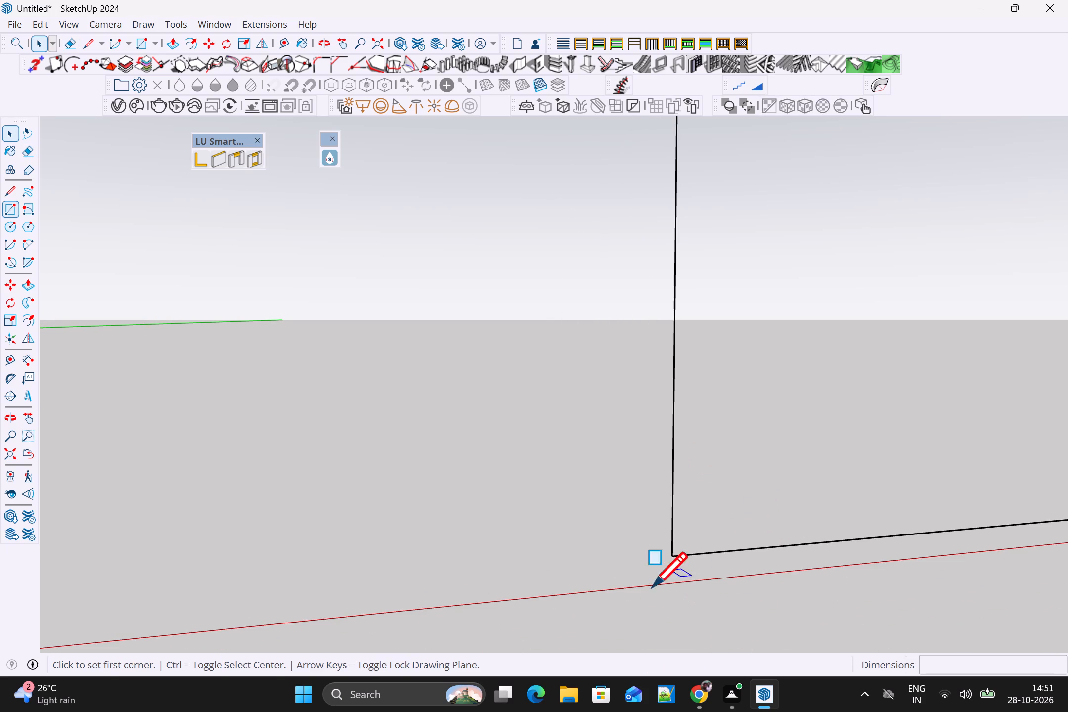
{"action": "left_click", "coordinate": [674, 557]}
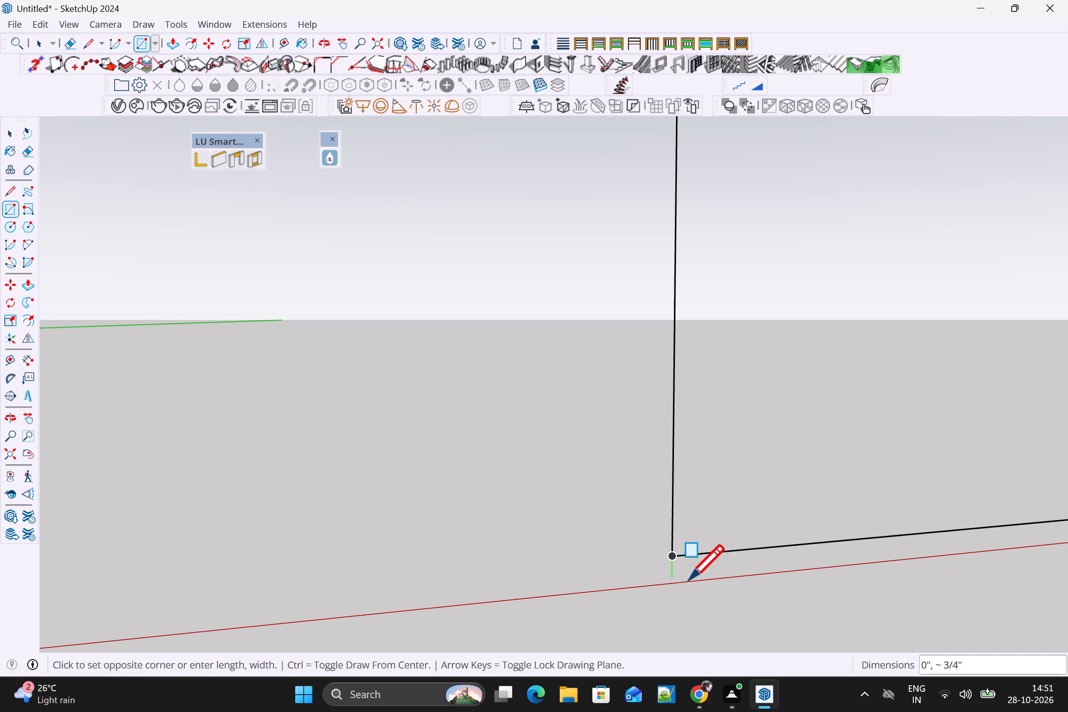
{"action": "left_click", "coordinate": [702, 580]}
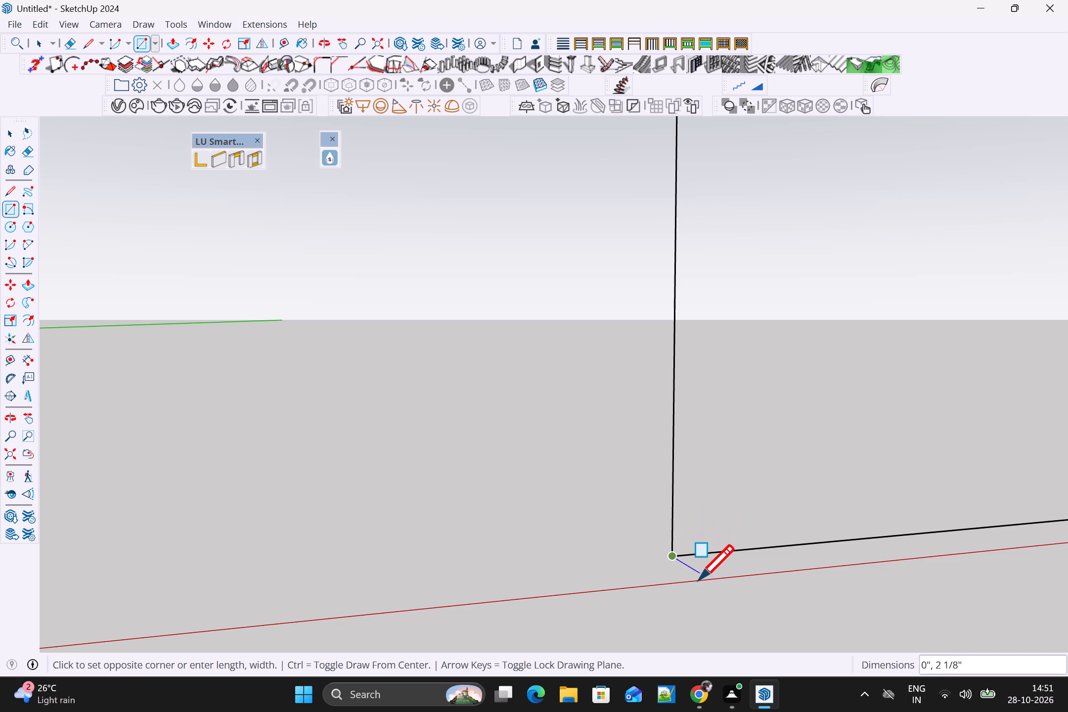
{"action": "left_click", "coordinate": [696, 581]}
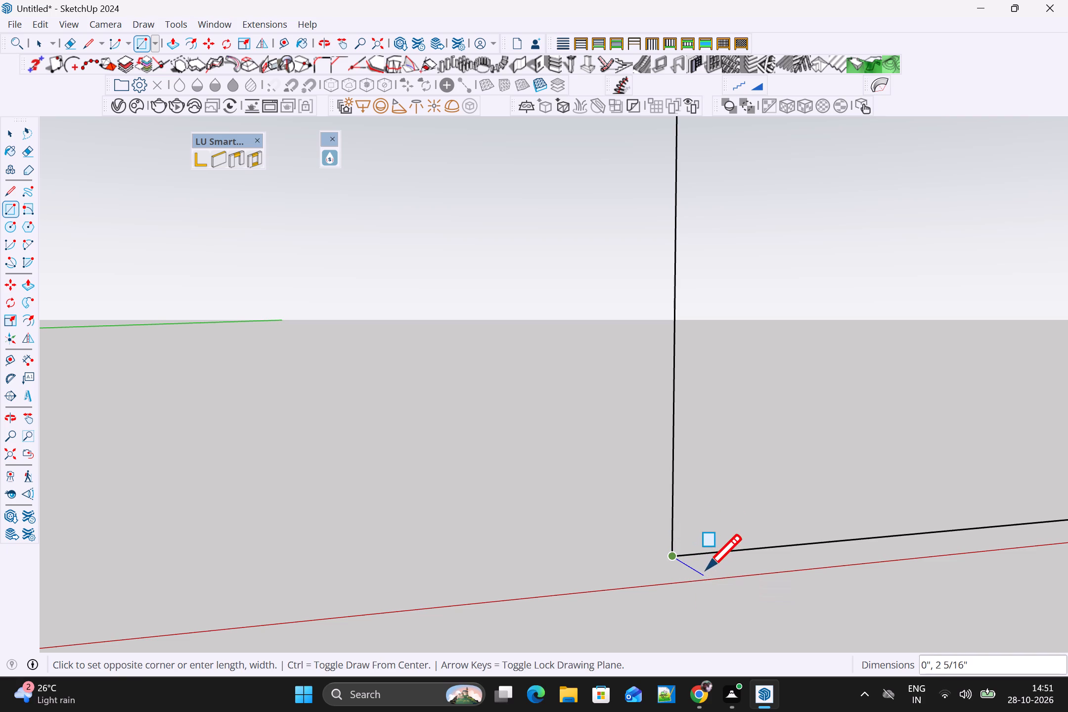
{"action": "left_click", "coordinate": [706, 570]}
{"action": "scroll", "coordinate": [702, 570], "scroll_direction": "up", "scroll_amount": 3}
{"action": "middle_click_drag", "start_coordinate": [697, 570], "coordinate": [1015, 563]}
{"action": "scroll", "coordinate": [697, 570], "scroll_direction": "up", "scroll_amount": 1}
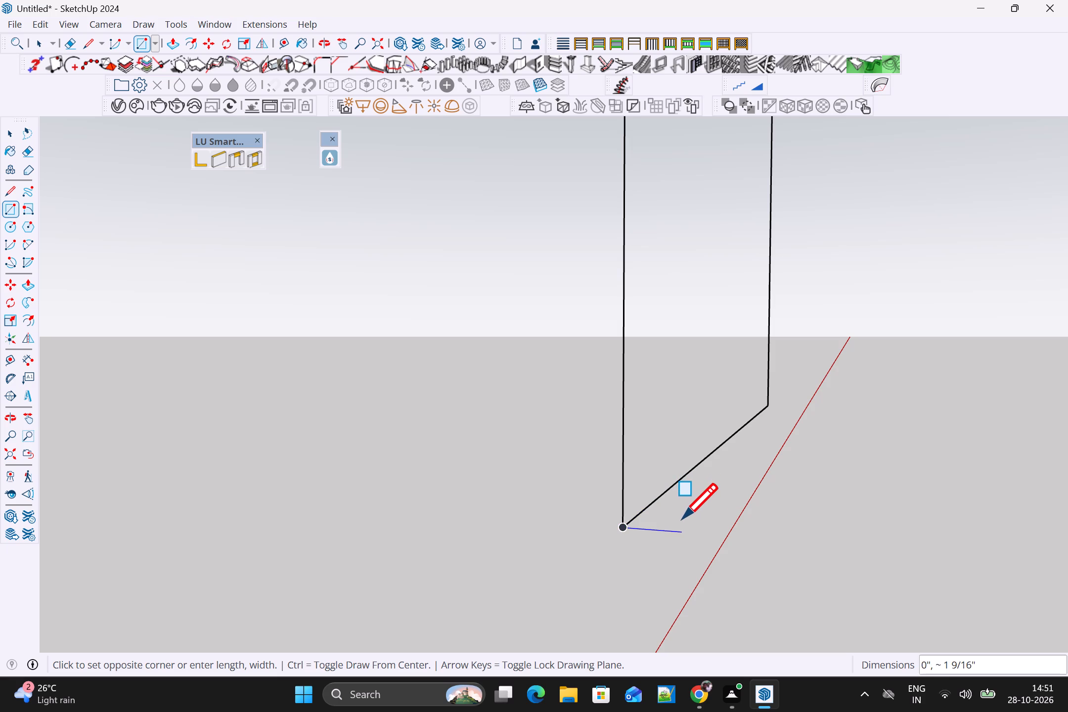
{"action": "scroll", "coordinate": [682, 511], "scroll_direction": "up", "scroll_amount": 2}
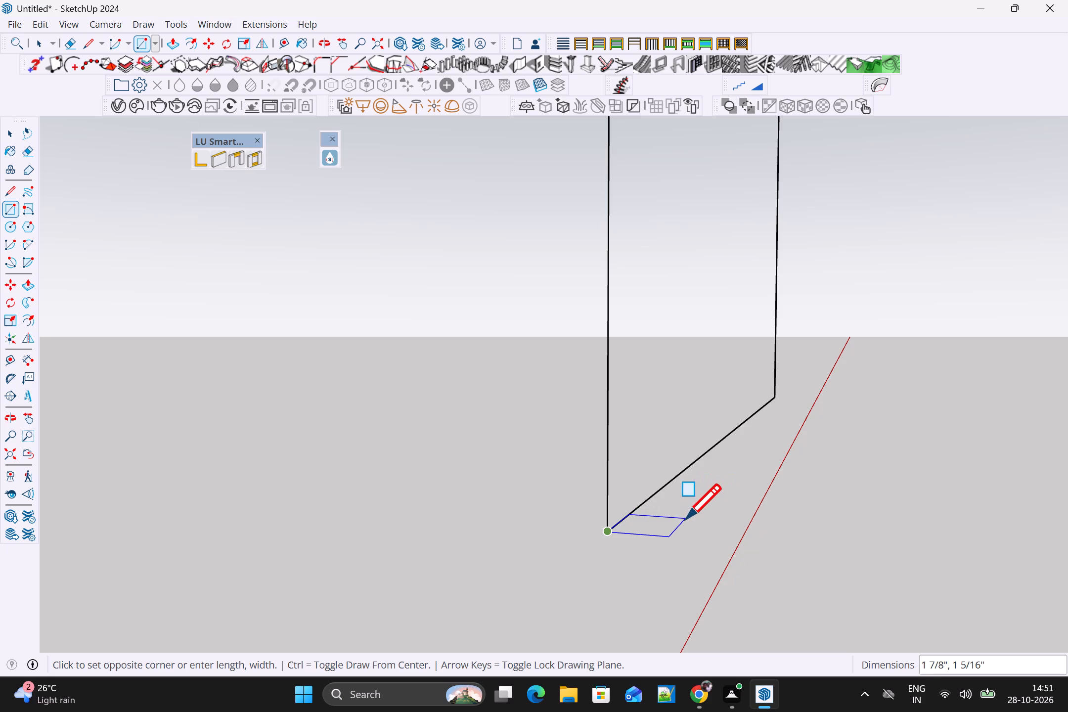
{"action": "left_click", "coordinate": [686, 519]}
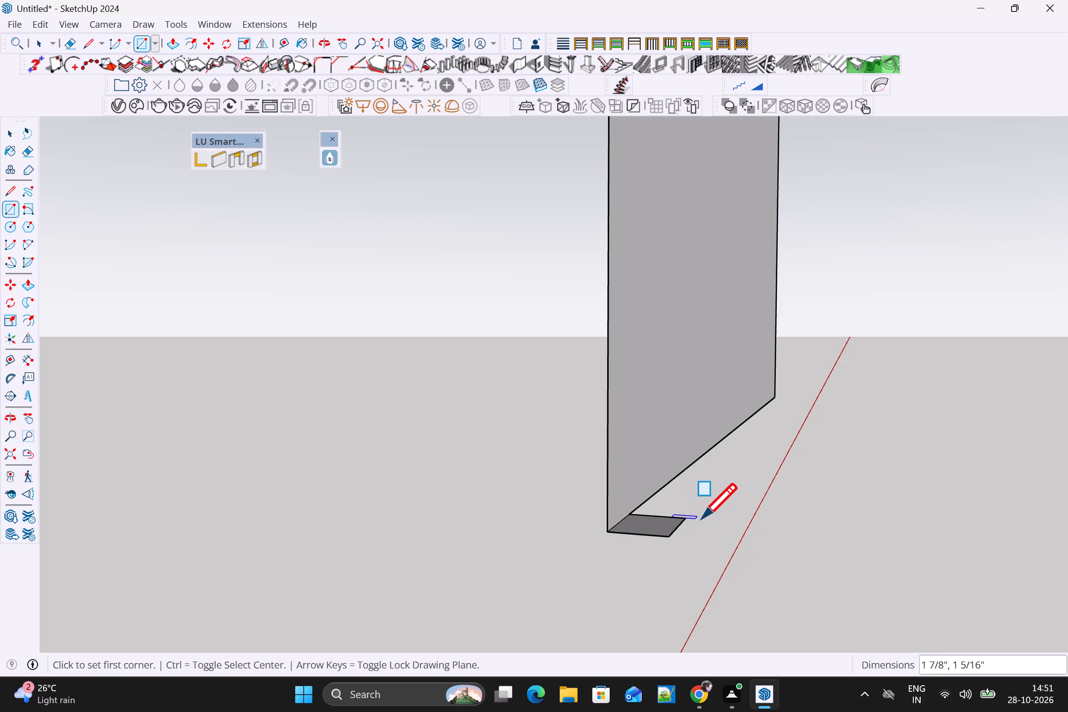
Delete the large upright face inside the door outline, keeping its edges and the small horizontal rectangle.
{"action": "middle_click_drag", "start_coordinate": [699, 529], "coordinate": [539, 615]}
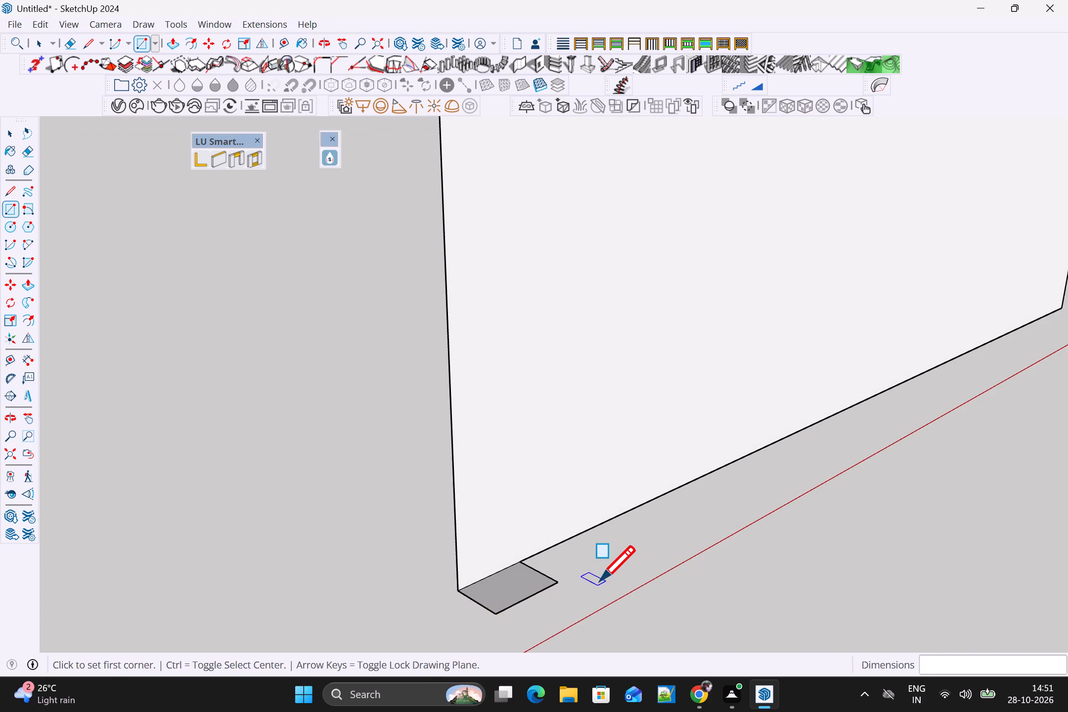
{"action": "scroll", "coordinate": [600, 581], "scroll_direction": "up", "scroll_amount": 2}
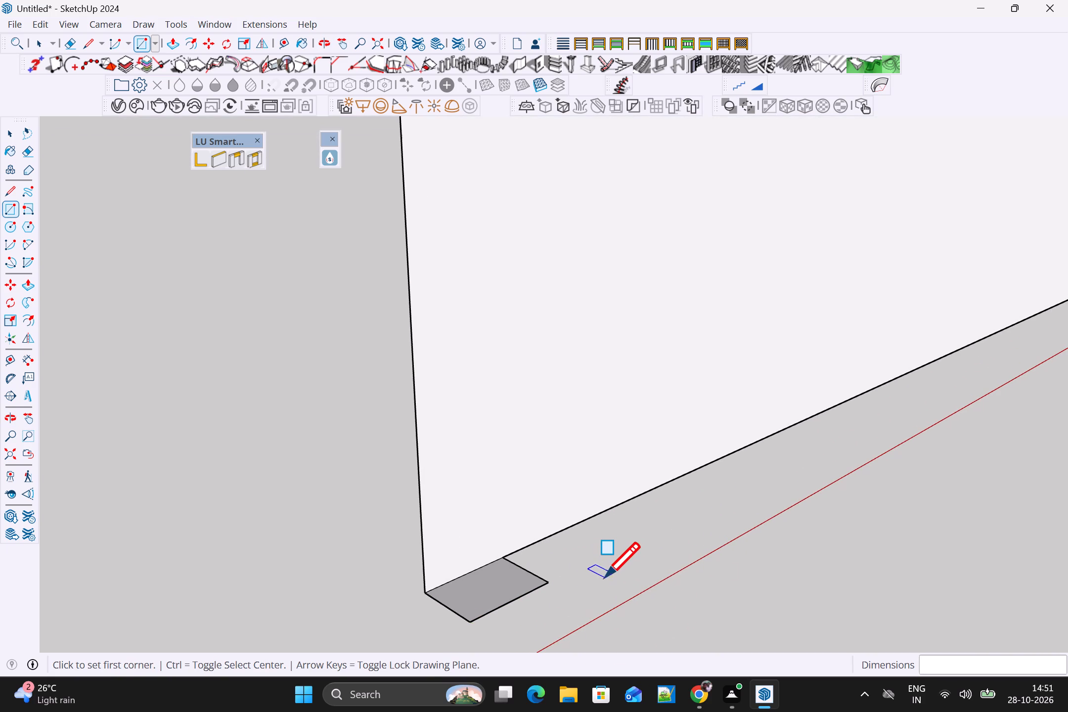
{"action": "key", "text": "space"}
{"action": "left_click", "coordinate": [600, 462]}
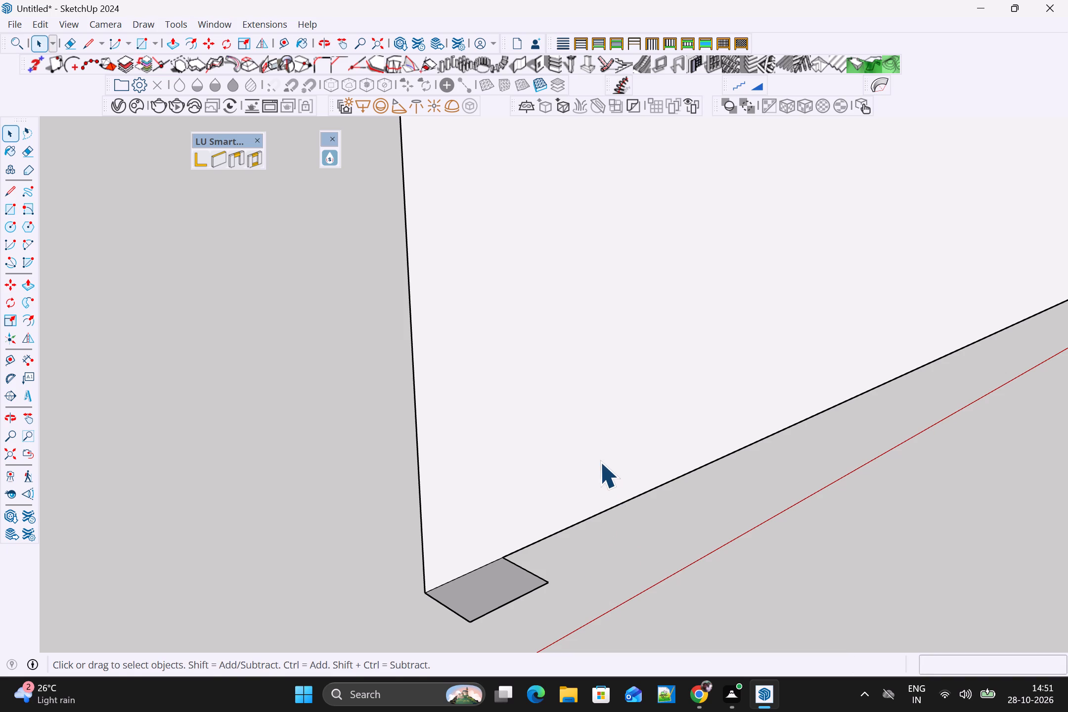
{"action": "key", "text": "Delete"}
{"action": "scroll", "coordinate": [624, 533], "scroll_direction": "down", "scroll_amount": 1}
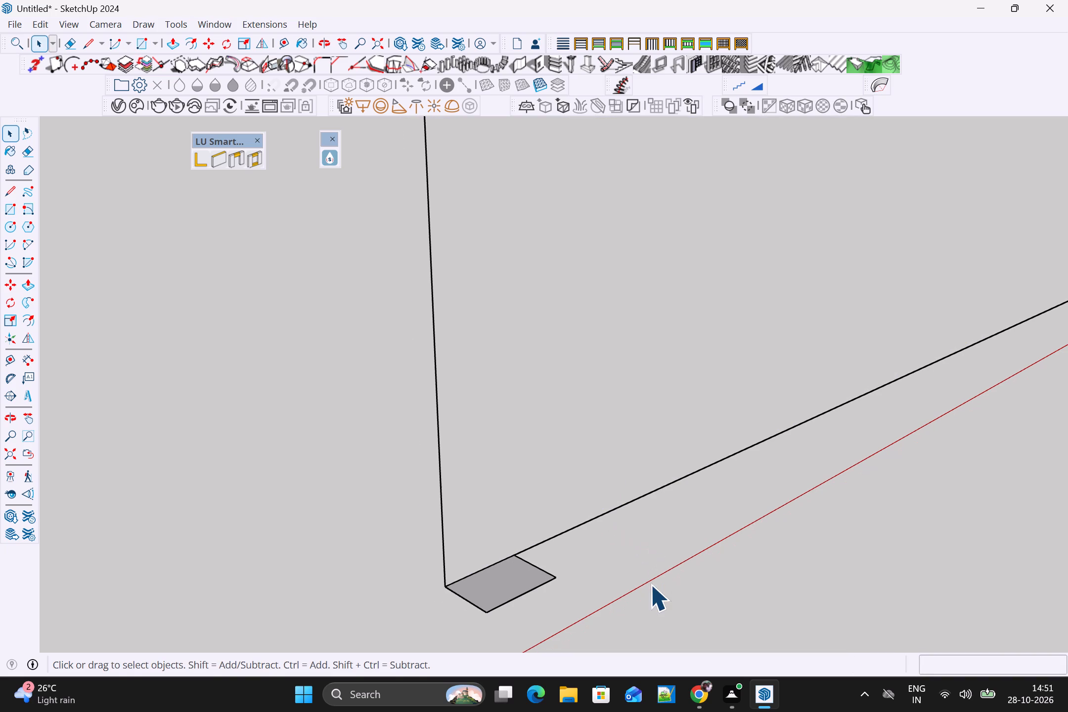
Draw a stepped line across the horizontal rectangle from its long outer edge to its short edge, with segments about 1/4" to 1/2" long.
{"action": "key", "text": "l"}
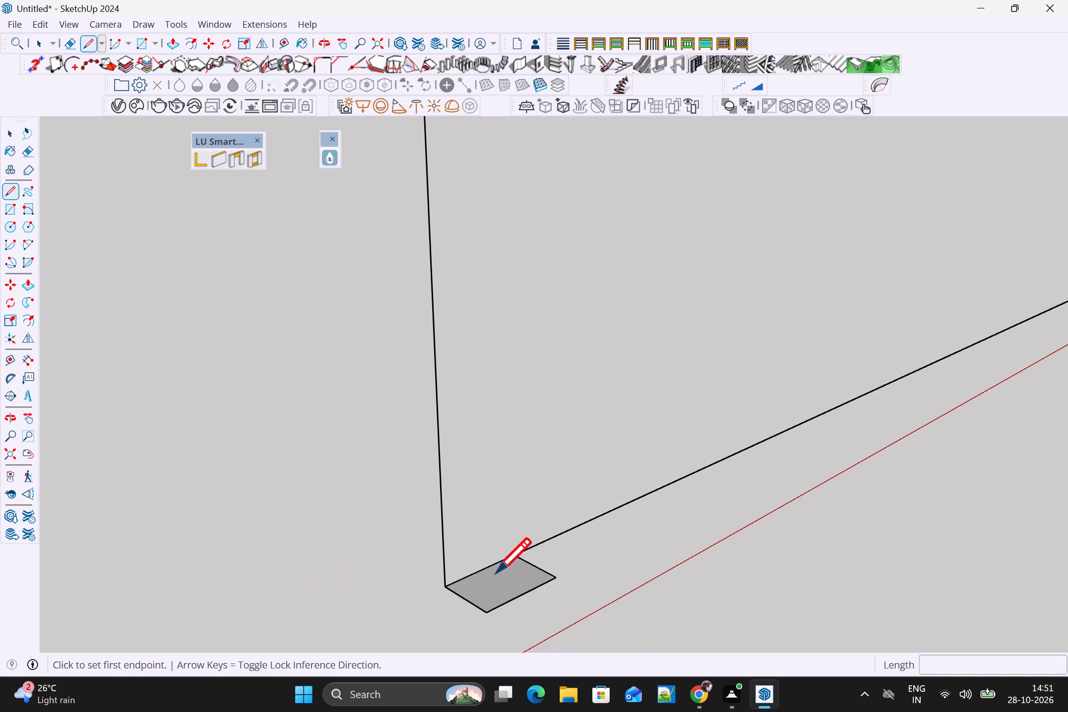
{"action": "left_click", "coordinate": [499, 607]}
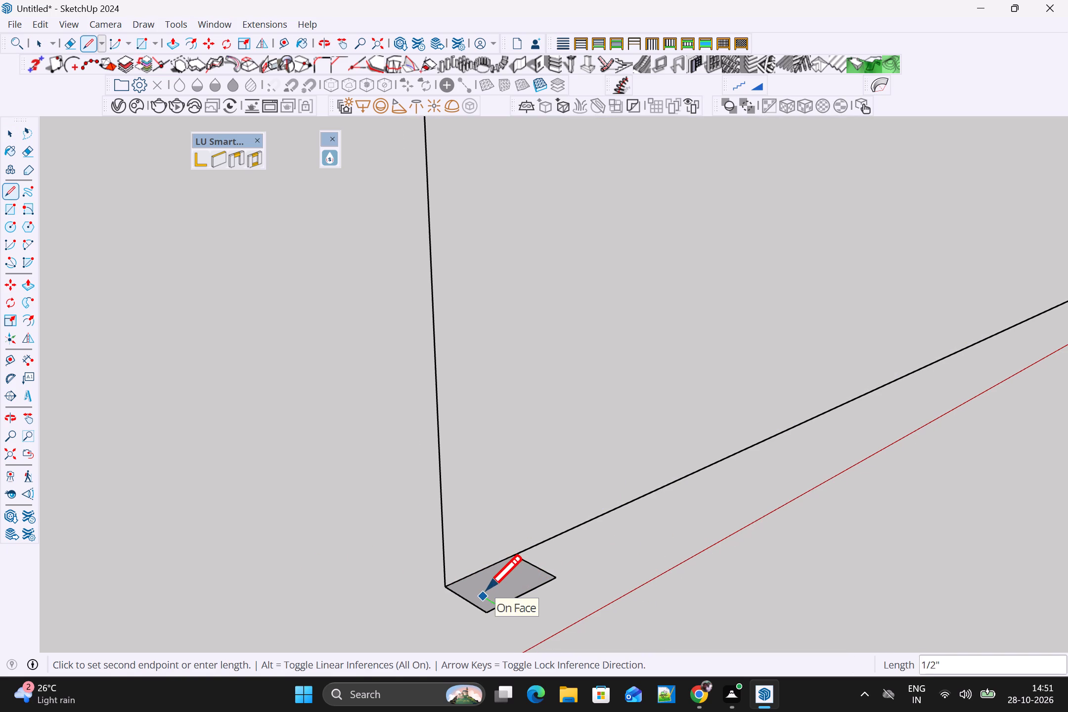
{"action": "left_click", "coordinate": [483, 588]}
{"action": "left_click", "coordinate": [499, 587]}
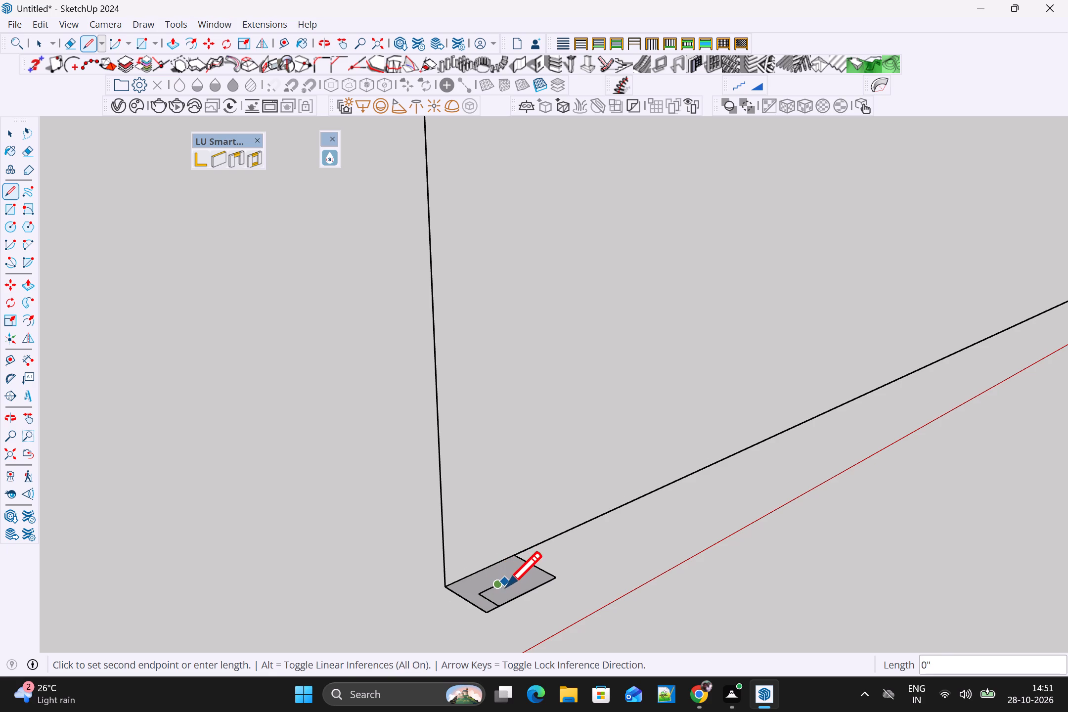
{"action": "scroll", "coordinate": [506, 587], "scroll_direction": "up", "scroll_amount": 8}
{"action": "left_click", "coordinate": [475, 567]}
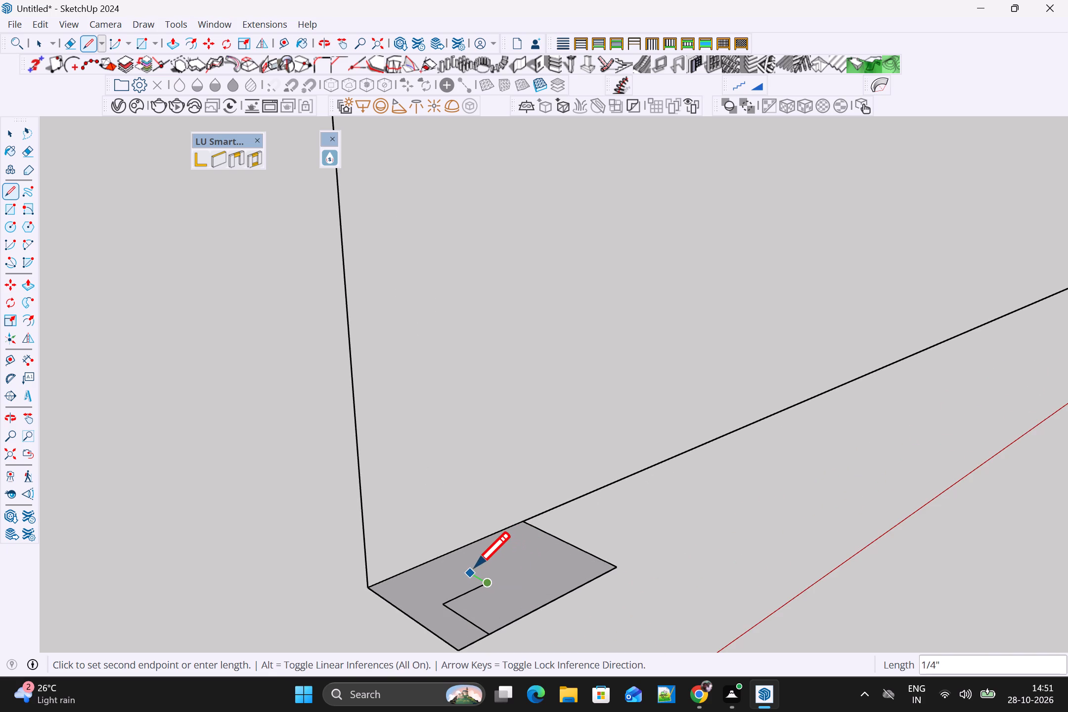
{"action": "left_click", "coordinate": [503, 561]}
{"action": "left_click", "coordinate": [517, 565]}
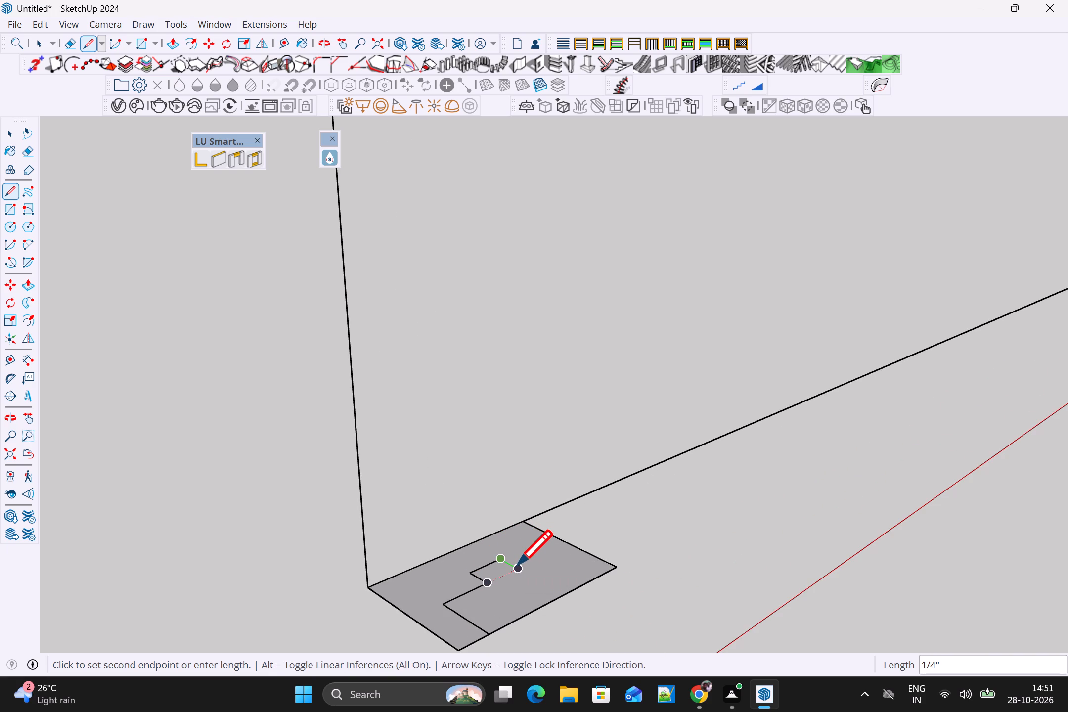
{"action": "left_click", "coordinate": [542, 551]}
{"action": "left_click", "coordinate": [527, 541]}
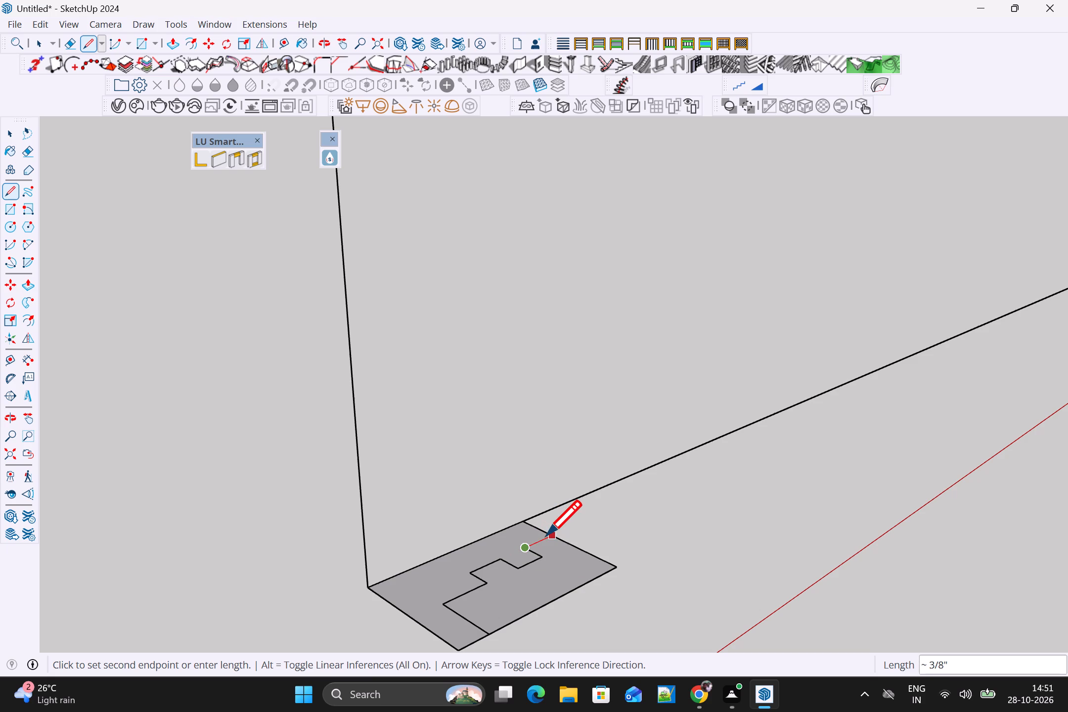
{"action": "left_click", "coordinate": [547, 535]}
{"action": "key", "text": "space"}
Erase the rectangle's outer edges beyond the stepped line, leaving only the stepped profile at the door outline's lower corner.
{"action": "scroll", "coordinate": [587, 565], "scroll_direction": "up", "scroll_amount": 2}
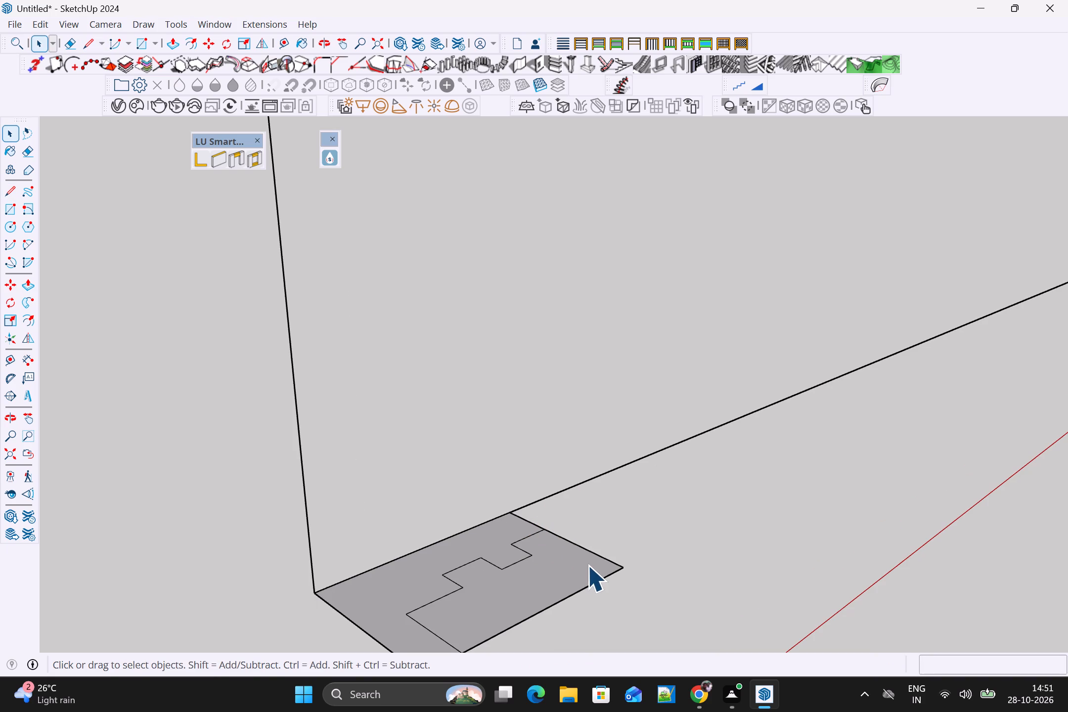
{"action": "key", "text": "e"}
{"action": "left_click_drag", "start_coordinate": [597, 544], "coordinate": [559, 603]}
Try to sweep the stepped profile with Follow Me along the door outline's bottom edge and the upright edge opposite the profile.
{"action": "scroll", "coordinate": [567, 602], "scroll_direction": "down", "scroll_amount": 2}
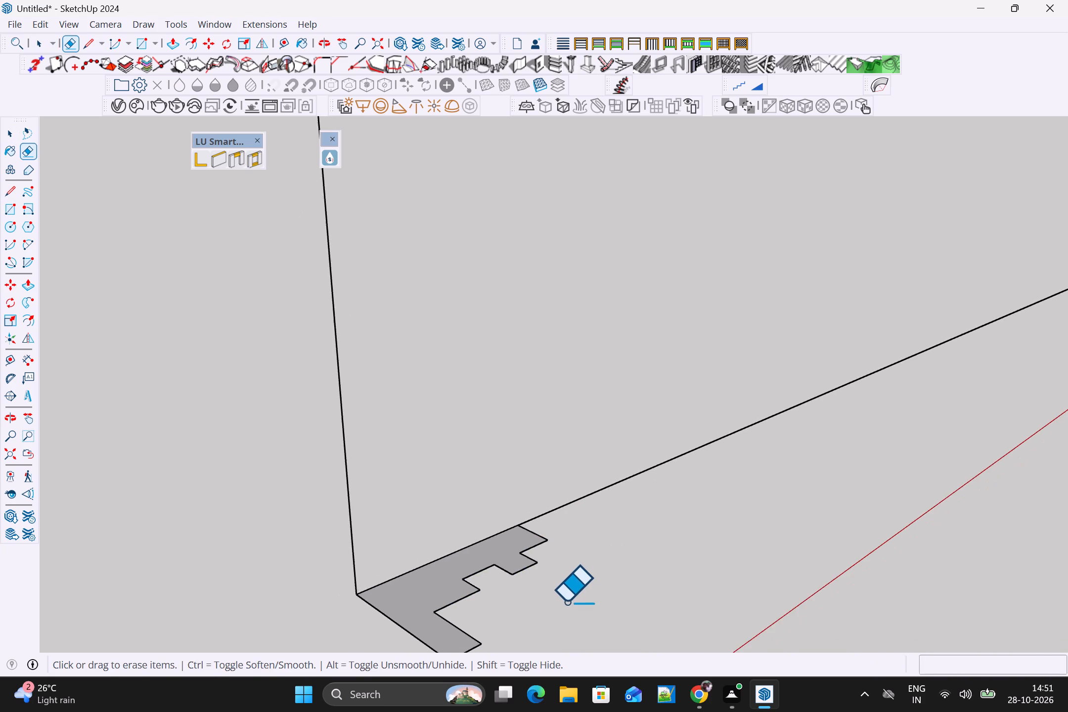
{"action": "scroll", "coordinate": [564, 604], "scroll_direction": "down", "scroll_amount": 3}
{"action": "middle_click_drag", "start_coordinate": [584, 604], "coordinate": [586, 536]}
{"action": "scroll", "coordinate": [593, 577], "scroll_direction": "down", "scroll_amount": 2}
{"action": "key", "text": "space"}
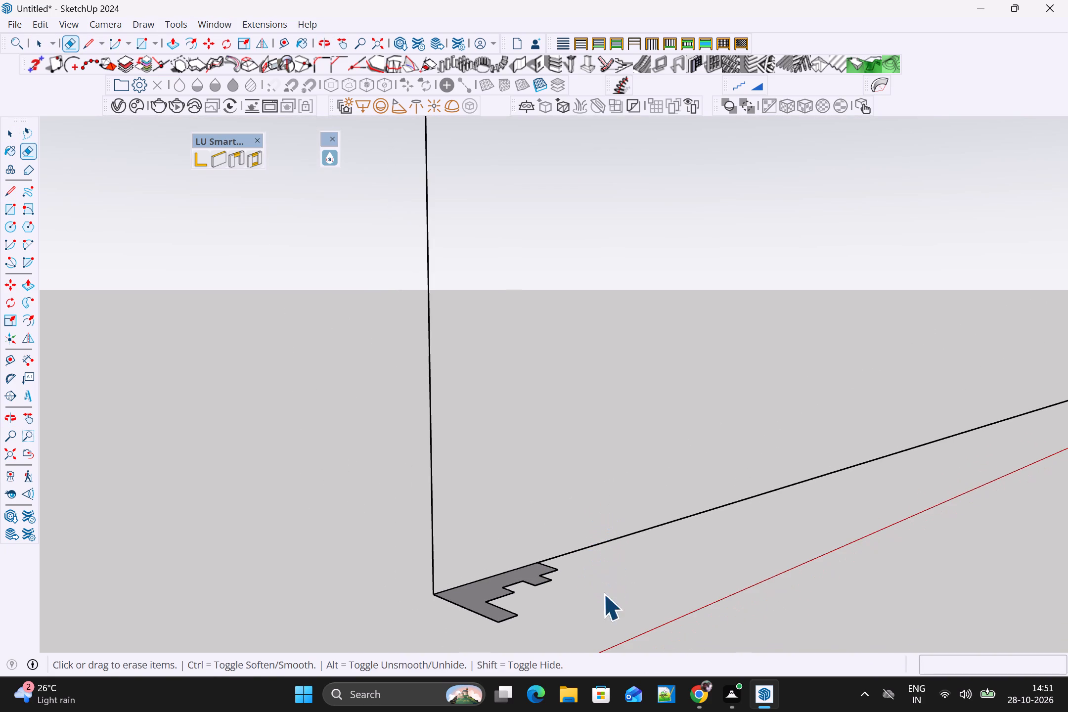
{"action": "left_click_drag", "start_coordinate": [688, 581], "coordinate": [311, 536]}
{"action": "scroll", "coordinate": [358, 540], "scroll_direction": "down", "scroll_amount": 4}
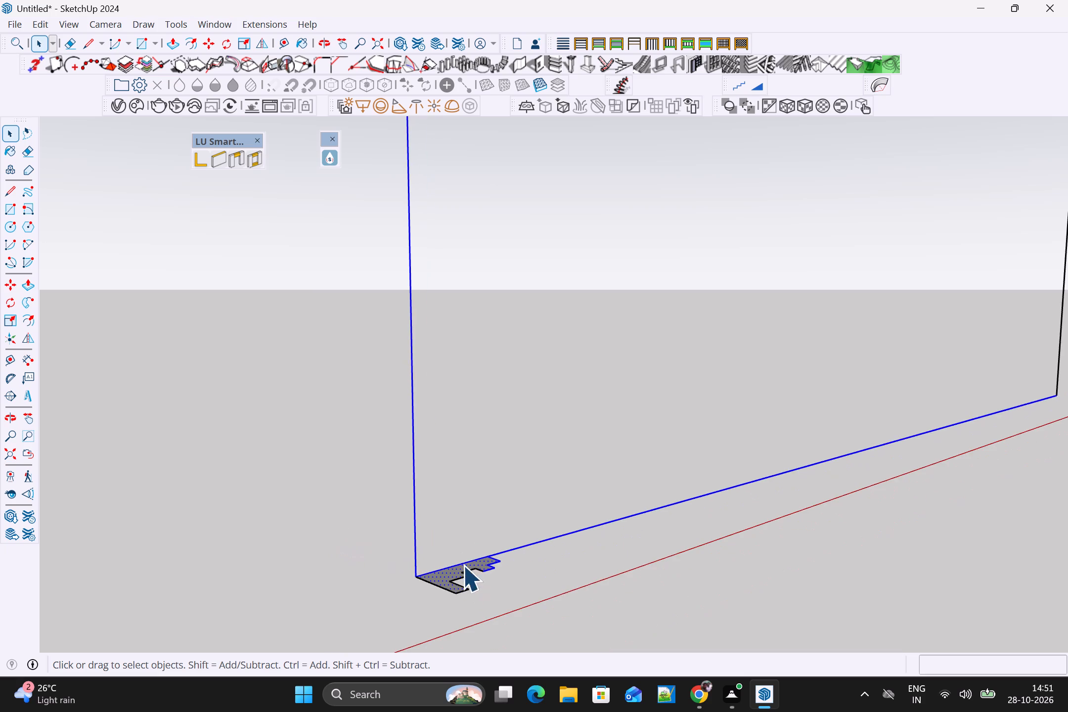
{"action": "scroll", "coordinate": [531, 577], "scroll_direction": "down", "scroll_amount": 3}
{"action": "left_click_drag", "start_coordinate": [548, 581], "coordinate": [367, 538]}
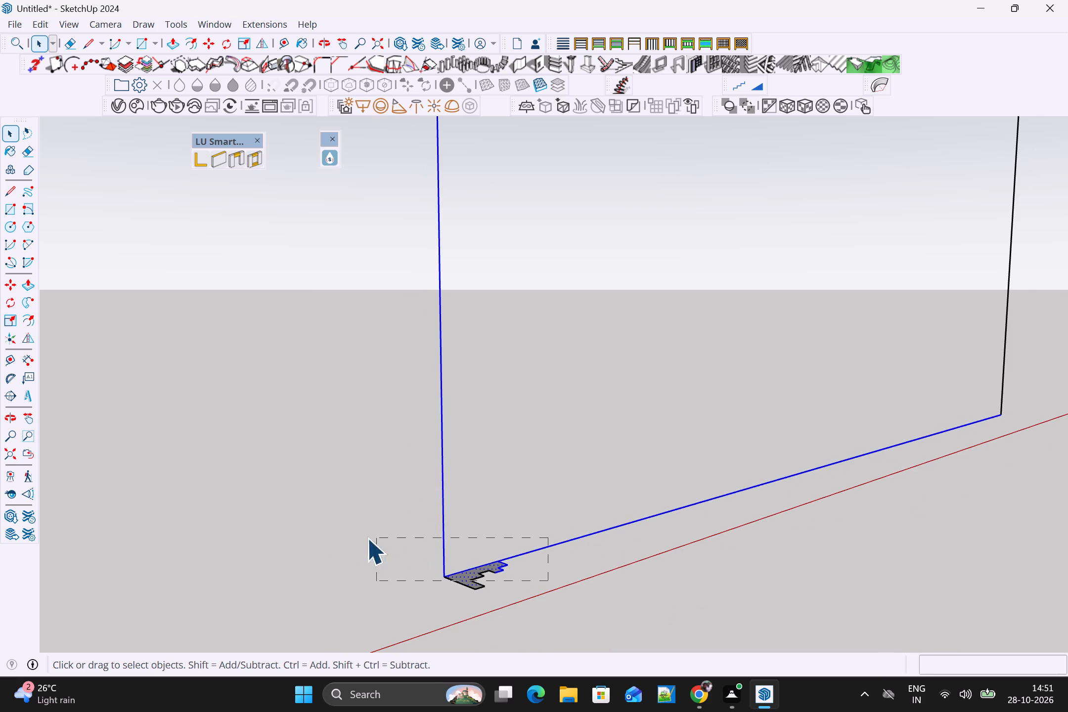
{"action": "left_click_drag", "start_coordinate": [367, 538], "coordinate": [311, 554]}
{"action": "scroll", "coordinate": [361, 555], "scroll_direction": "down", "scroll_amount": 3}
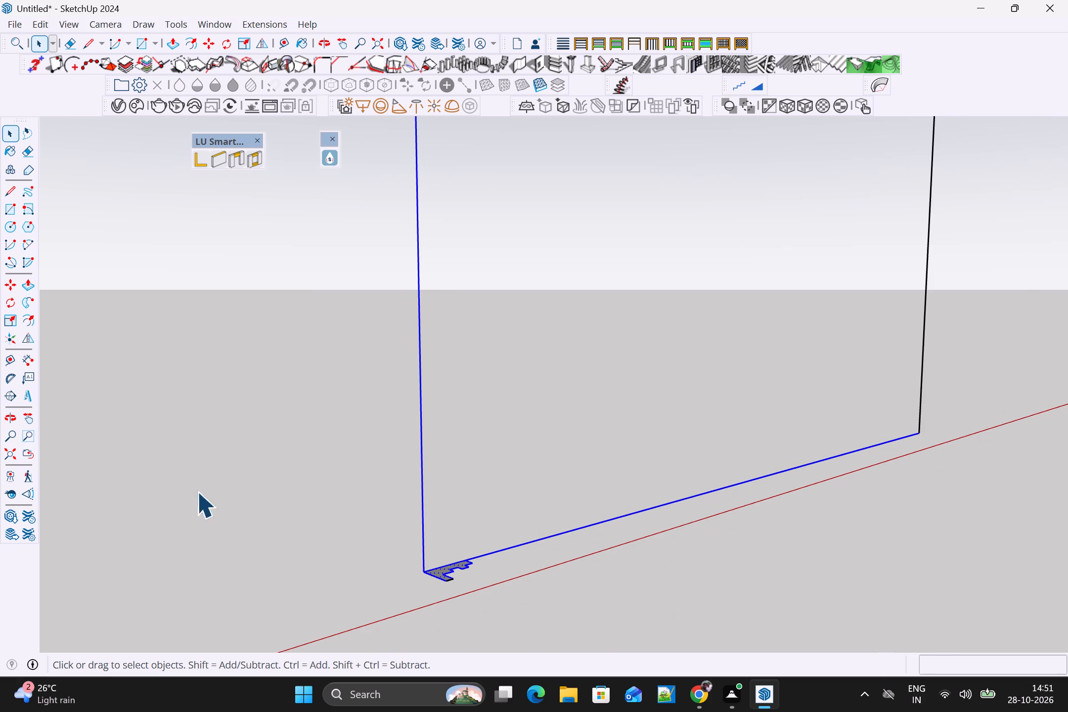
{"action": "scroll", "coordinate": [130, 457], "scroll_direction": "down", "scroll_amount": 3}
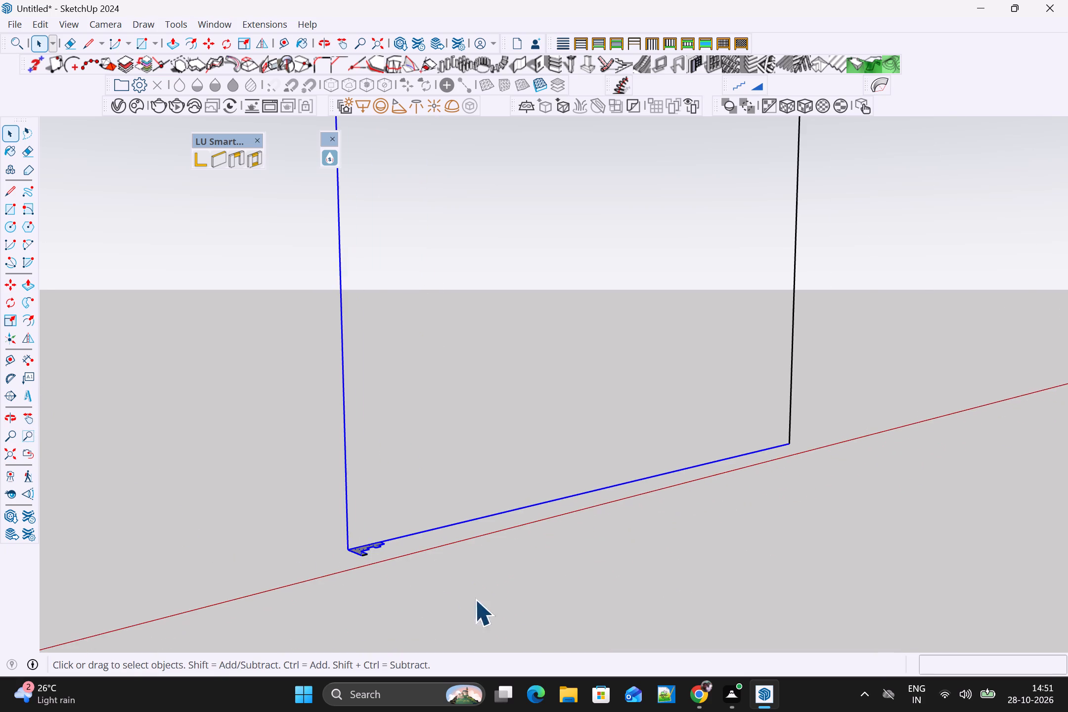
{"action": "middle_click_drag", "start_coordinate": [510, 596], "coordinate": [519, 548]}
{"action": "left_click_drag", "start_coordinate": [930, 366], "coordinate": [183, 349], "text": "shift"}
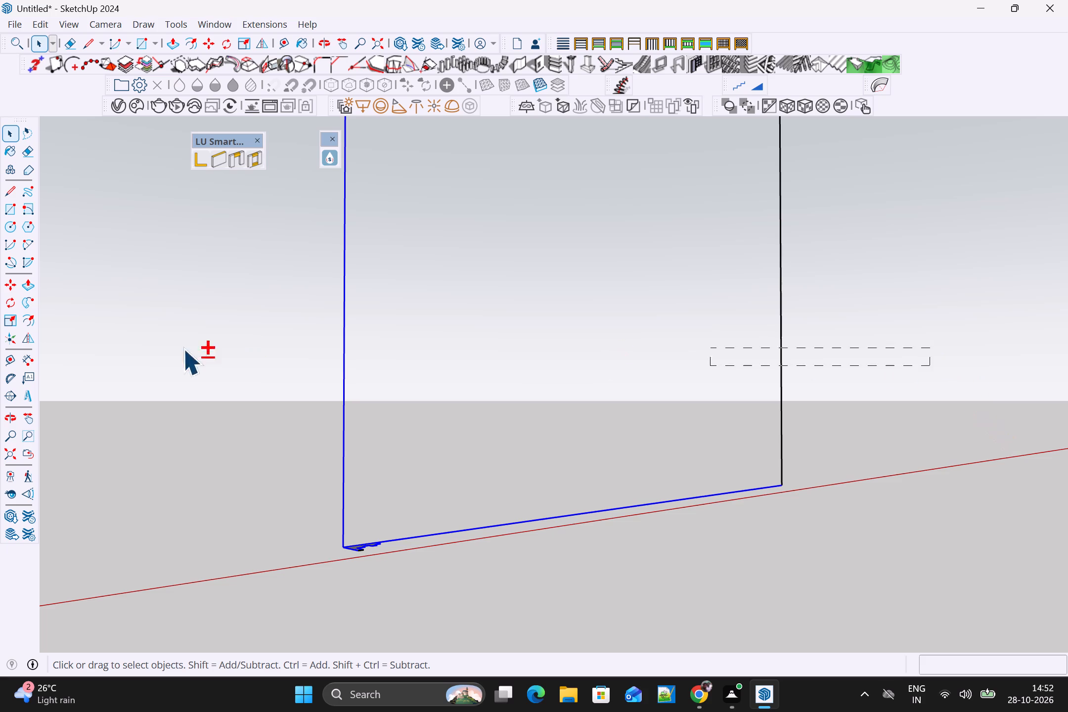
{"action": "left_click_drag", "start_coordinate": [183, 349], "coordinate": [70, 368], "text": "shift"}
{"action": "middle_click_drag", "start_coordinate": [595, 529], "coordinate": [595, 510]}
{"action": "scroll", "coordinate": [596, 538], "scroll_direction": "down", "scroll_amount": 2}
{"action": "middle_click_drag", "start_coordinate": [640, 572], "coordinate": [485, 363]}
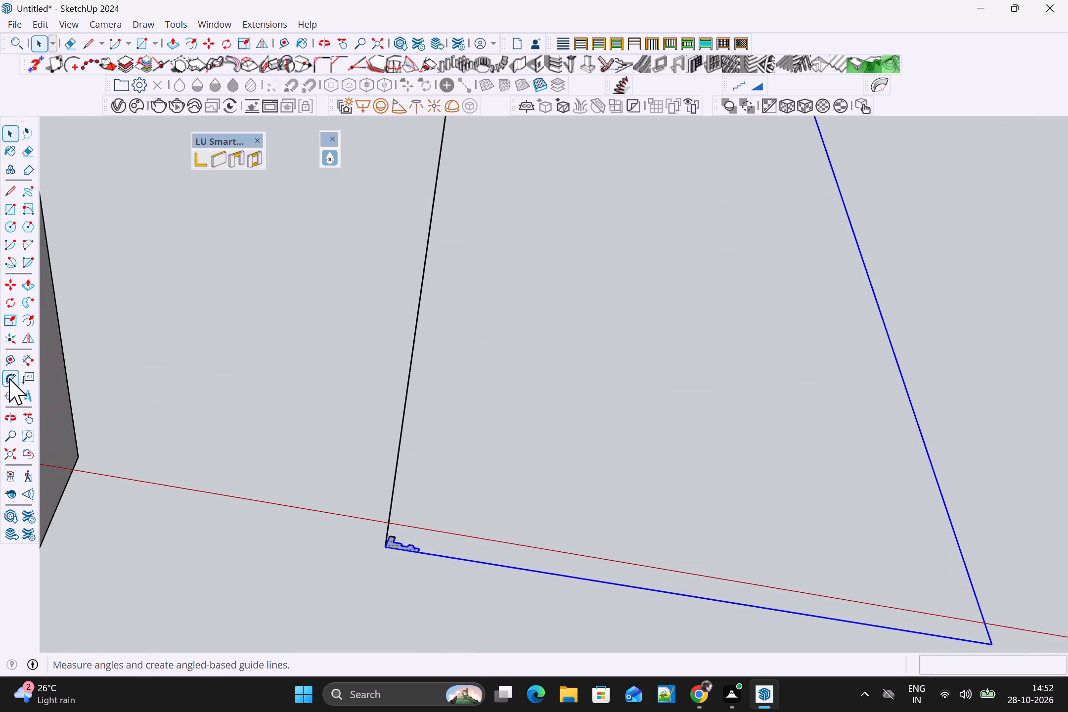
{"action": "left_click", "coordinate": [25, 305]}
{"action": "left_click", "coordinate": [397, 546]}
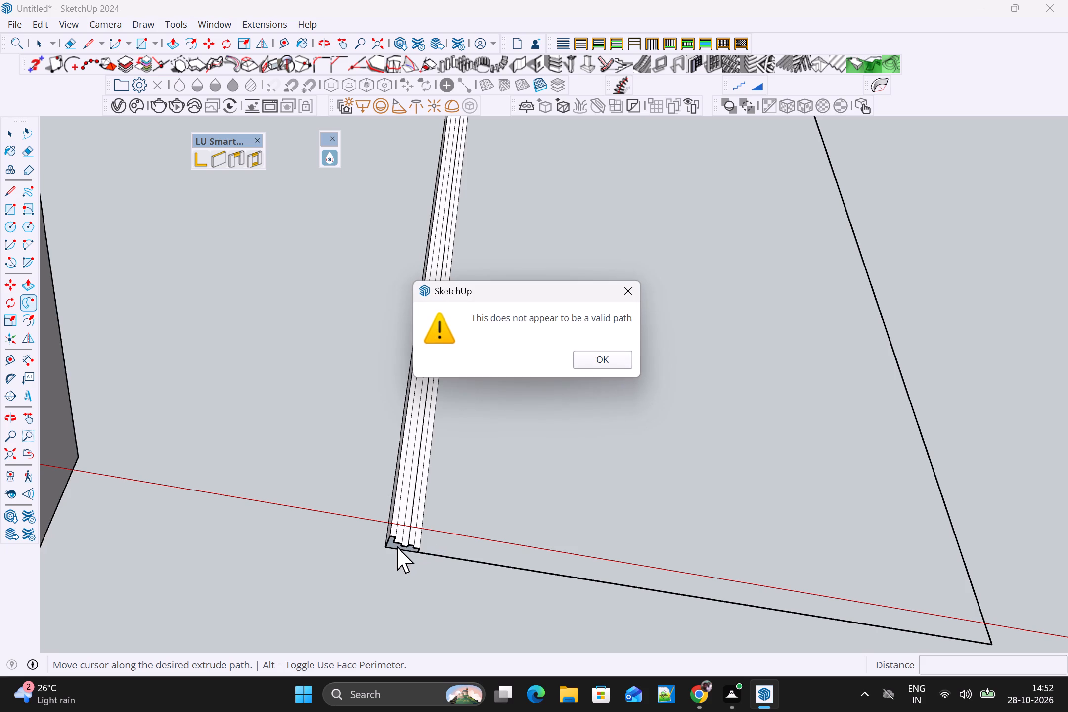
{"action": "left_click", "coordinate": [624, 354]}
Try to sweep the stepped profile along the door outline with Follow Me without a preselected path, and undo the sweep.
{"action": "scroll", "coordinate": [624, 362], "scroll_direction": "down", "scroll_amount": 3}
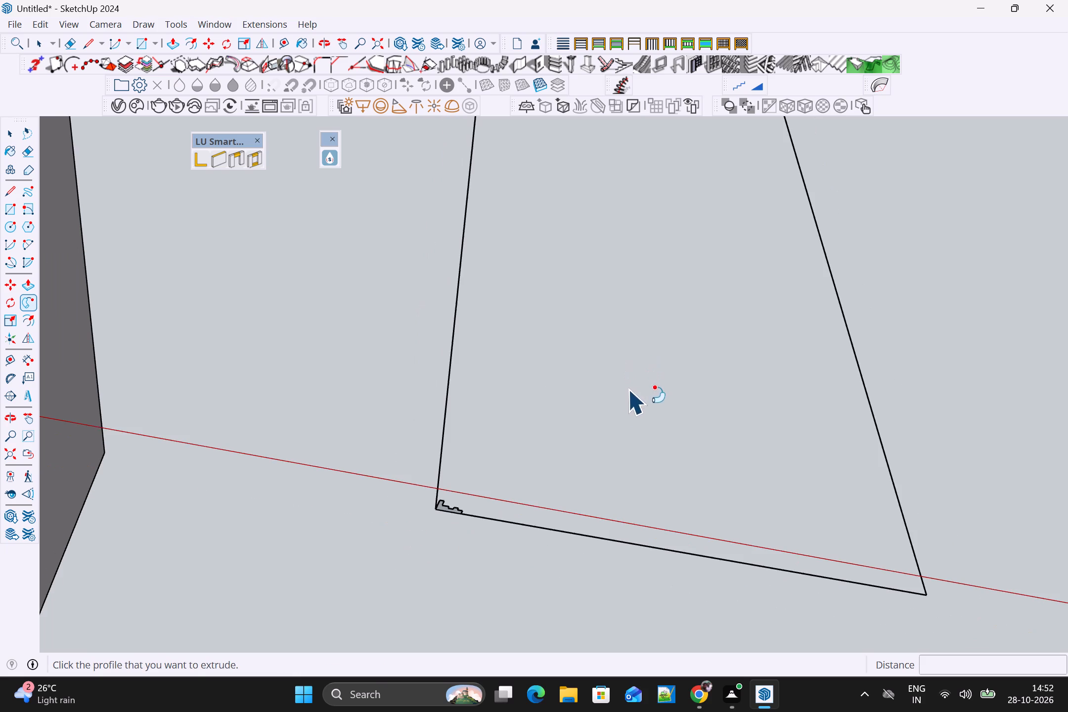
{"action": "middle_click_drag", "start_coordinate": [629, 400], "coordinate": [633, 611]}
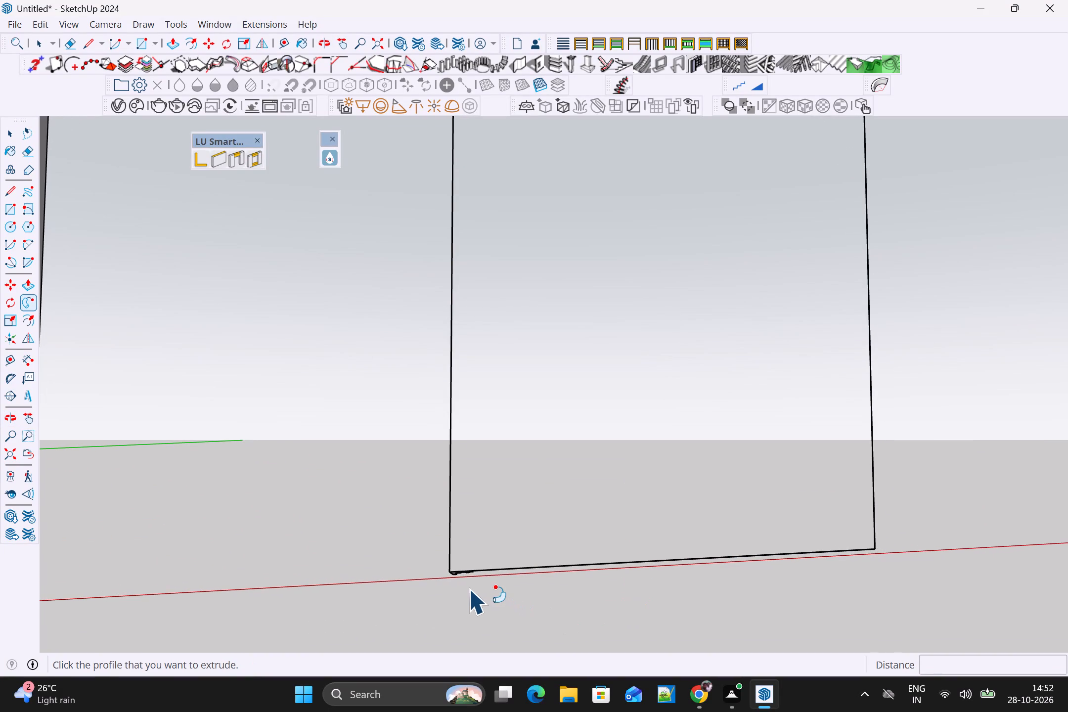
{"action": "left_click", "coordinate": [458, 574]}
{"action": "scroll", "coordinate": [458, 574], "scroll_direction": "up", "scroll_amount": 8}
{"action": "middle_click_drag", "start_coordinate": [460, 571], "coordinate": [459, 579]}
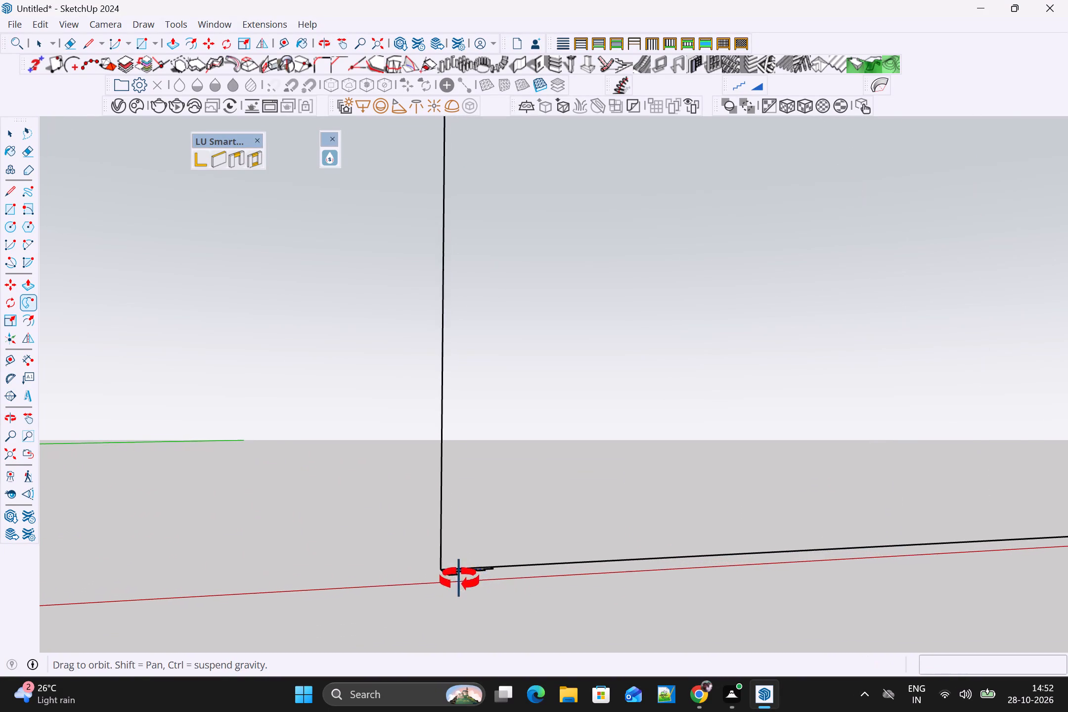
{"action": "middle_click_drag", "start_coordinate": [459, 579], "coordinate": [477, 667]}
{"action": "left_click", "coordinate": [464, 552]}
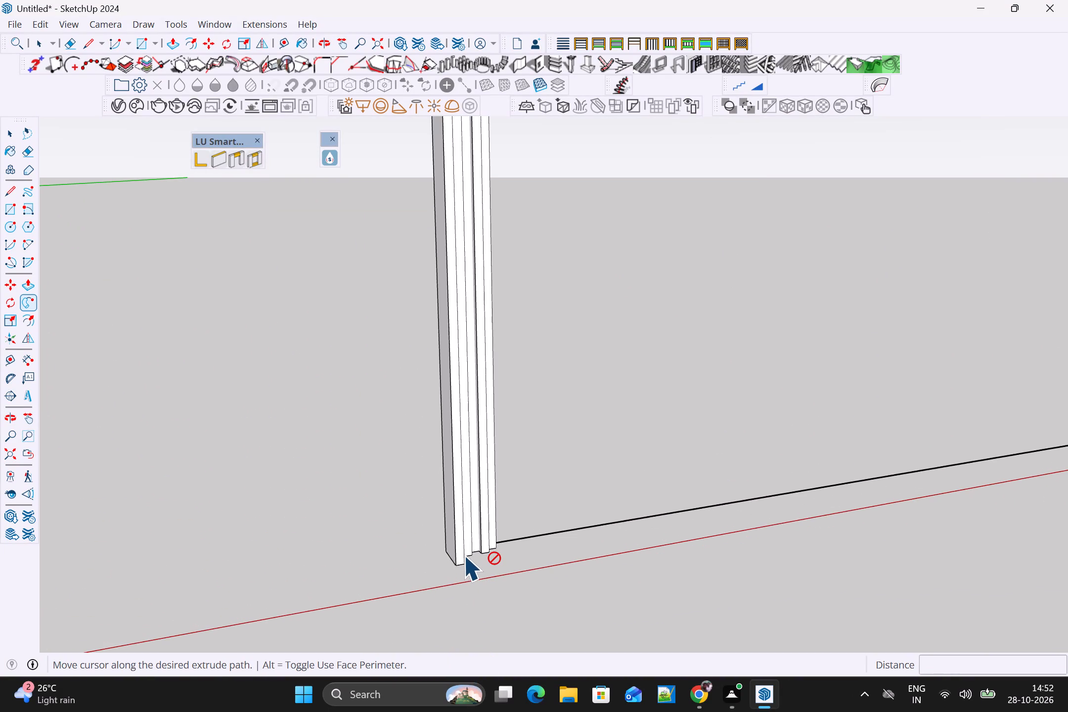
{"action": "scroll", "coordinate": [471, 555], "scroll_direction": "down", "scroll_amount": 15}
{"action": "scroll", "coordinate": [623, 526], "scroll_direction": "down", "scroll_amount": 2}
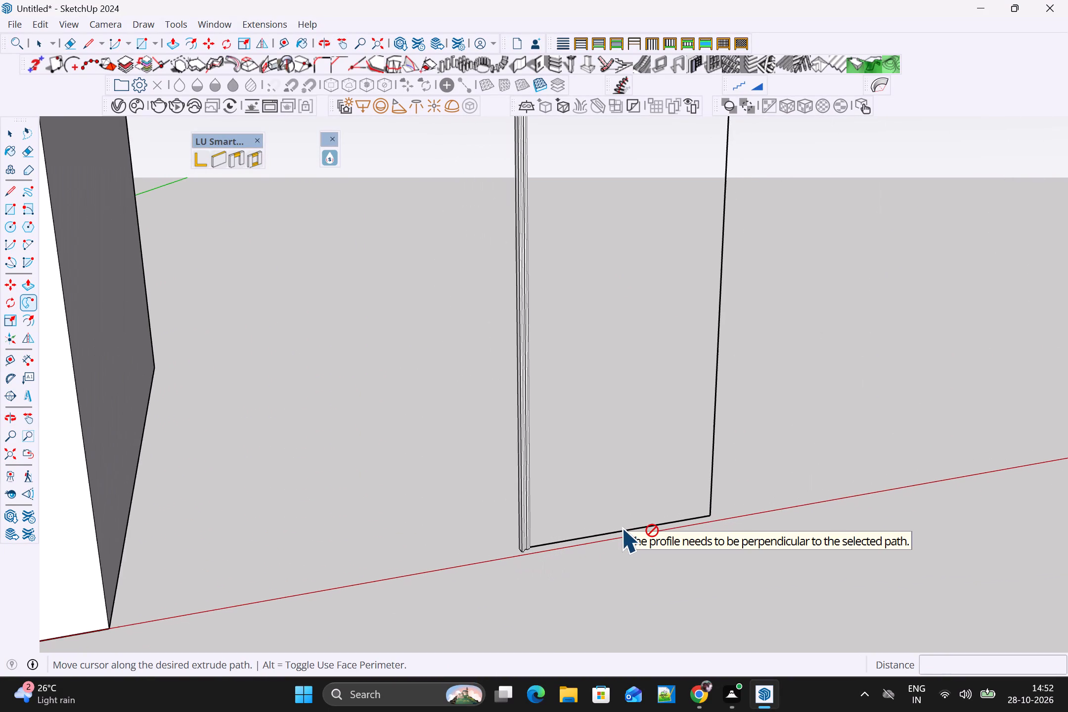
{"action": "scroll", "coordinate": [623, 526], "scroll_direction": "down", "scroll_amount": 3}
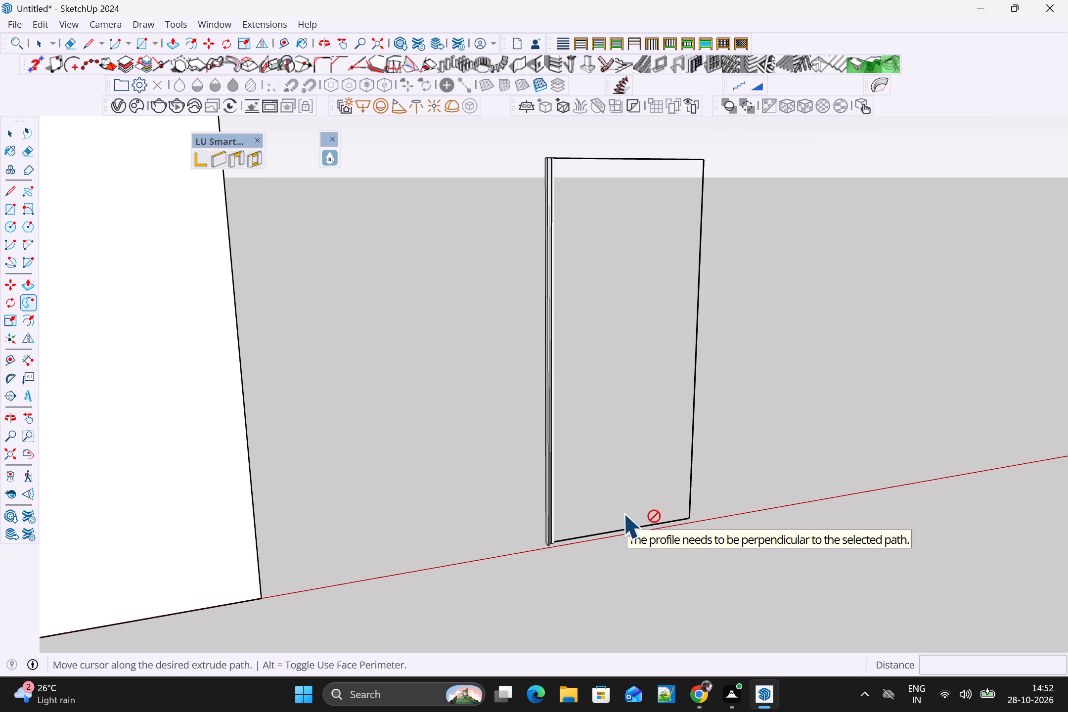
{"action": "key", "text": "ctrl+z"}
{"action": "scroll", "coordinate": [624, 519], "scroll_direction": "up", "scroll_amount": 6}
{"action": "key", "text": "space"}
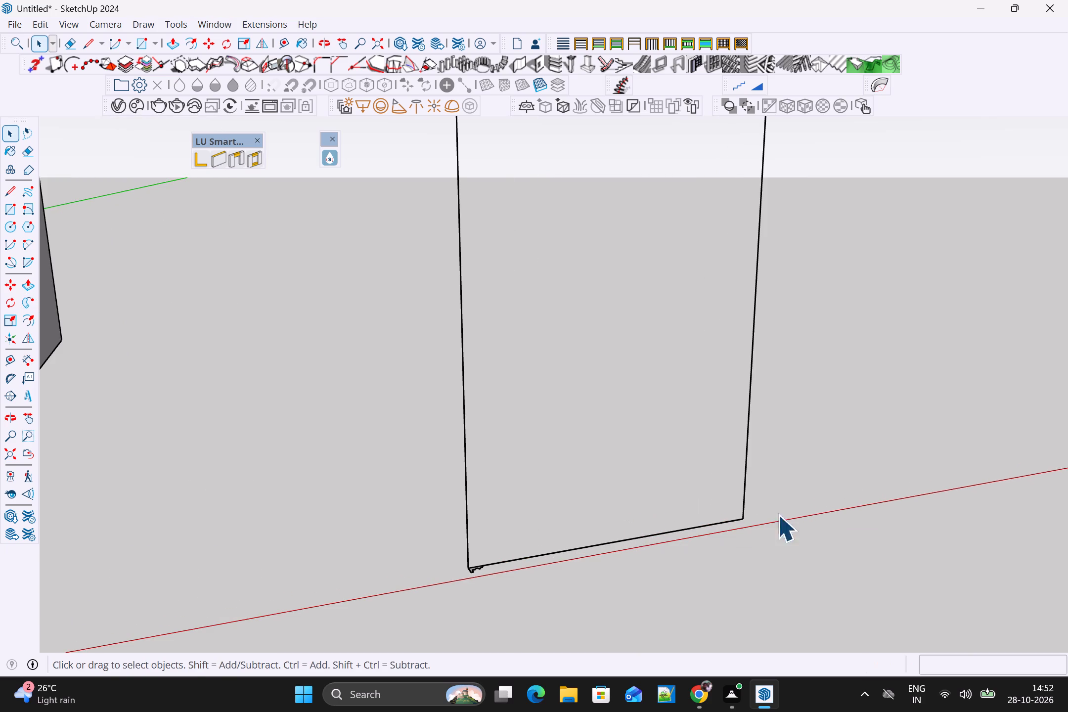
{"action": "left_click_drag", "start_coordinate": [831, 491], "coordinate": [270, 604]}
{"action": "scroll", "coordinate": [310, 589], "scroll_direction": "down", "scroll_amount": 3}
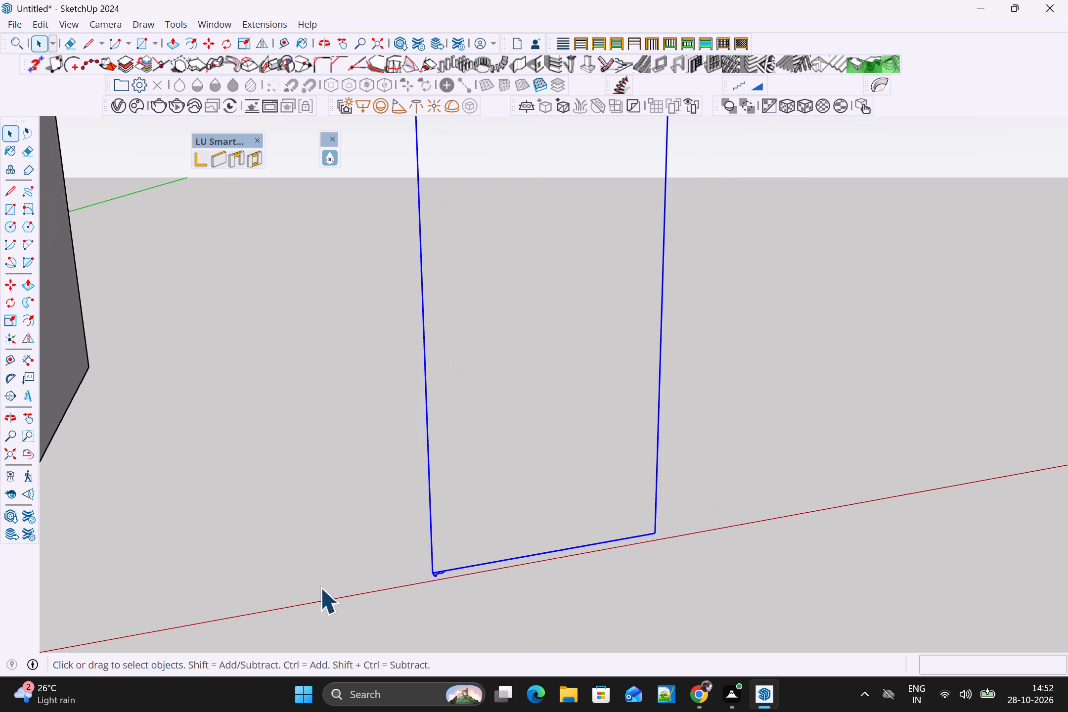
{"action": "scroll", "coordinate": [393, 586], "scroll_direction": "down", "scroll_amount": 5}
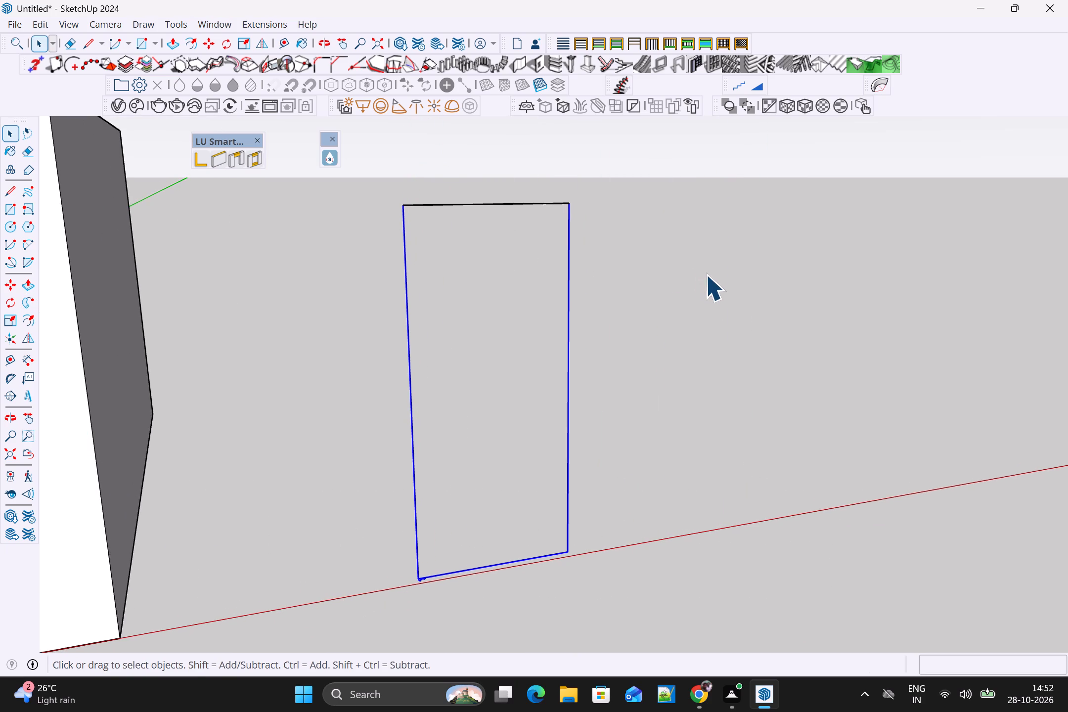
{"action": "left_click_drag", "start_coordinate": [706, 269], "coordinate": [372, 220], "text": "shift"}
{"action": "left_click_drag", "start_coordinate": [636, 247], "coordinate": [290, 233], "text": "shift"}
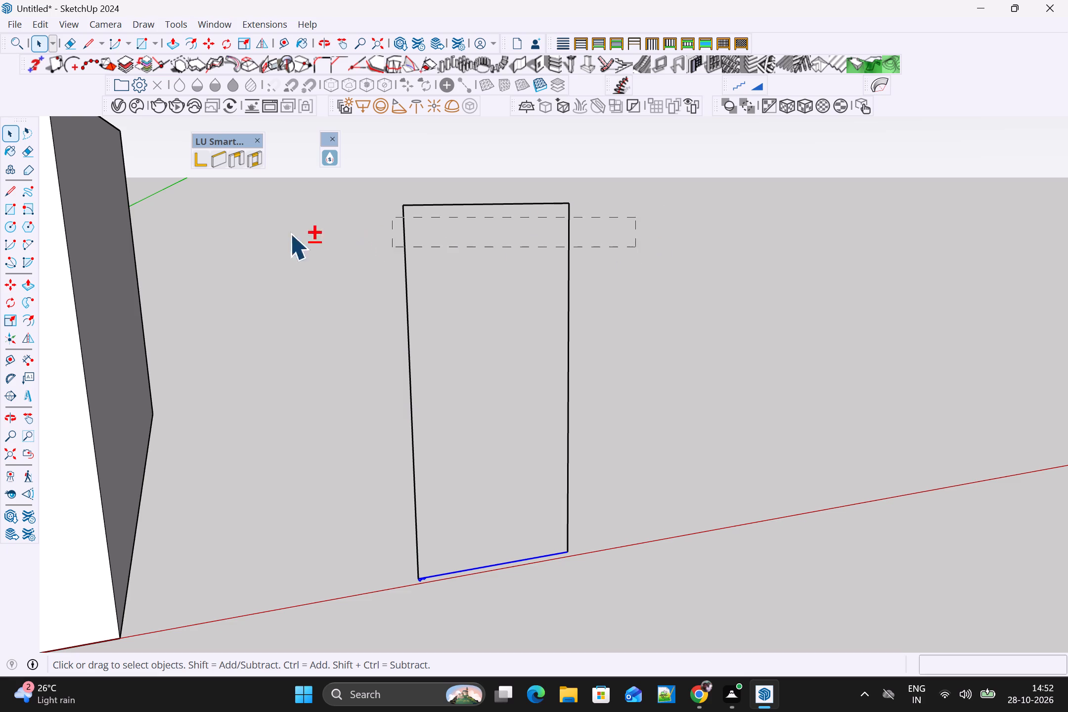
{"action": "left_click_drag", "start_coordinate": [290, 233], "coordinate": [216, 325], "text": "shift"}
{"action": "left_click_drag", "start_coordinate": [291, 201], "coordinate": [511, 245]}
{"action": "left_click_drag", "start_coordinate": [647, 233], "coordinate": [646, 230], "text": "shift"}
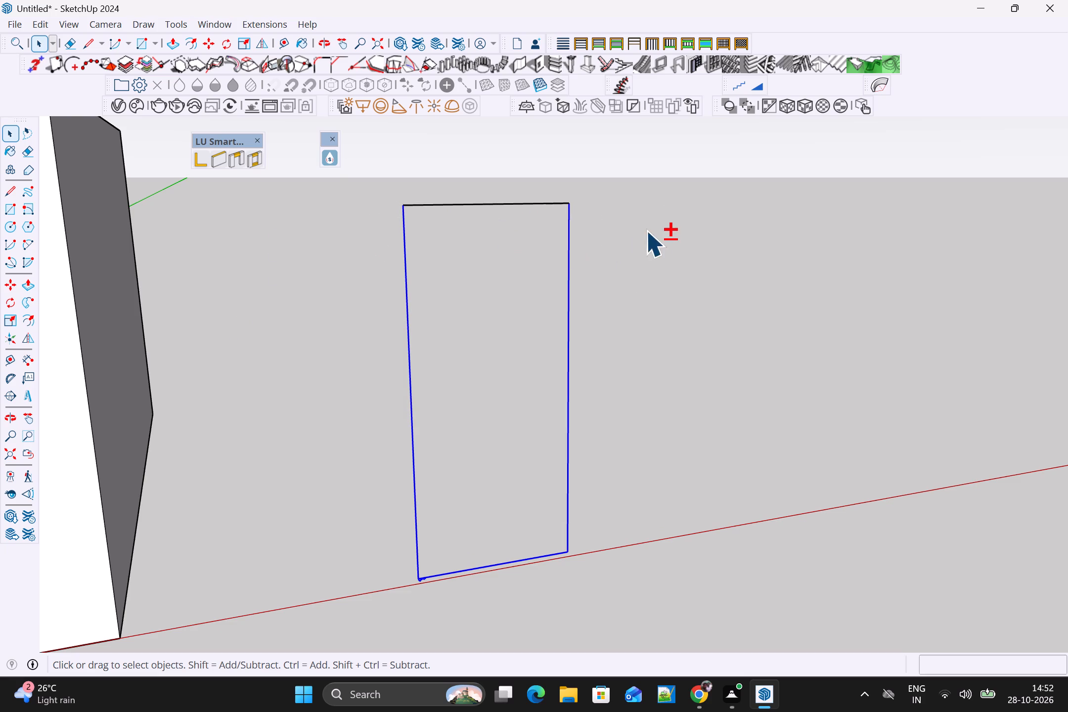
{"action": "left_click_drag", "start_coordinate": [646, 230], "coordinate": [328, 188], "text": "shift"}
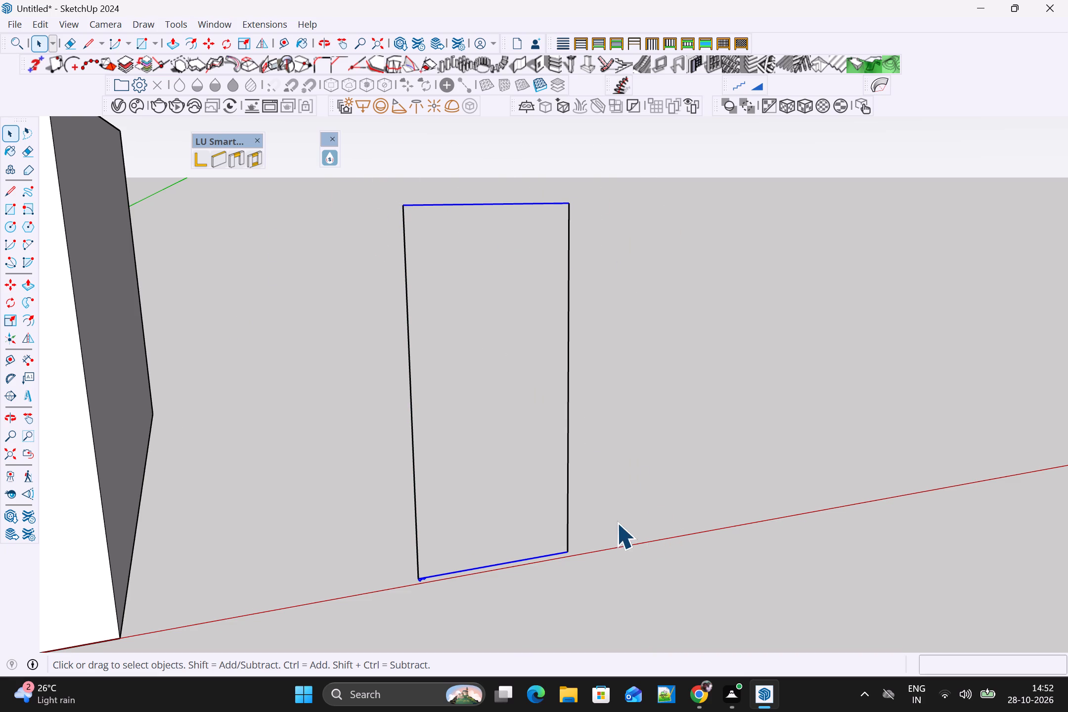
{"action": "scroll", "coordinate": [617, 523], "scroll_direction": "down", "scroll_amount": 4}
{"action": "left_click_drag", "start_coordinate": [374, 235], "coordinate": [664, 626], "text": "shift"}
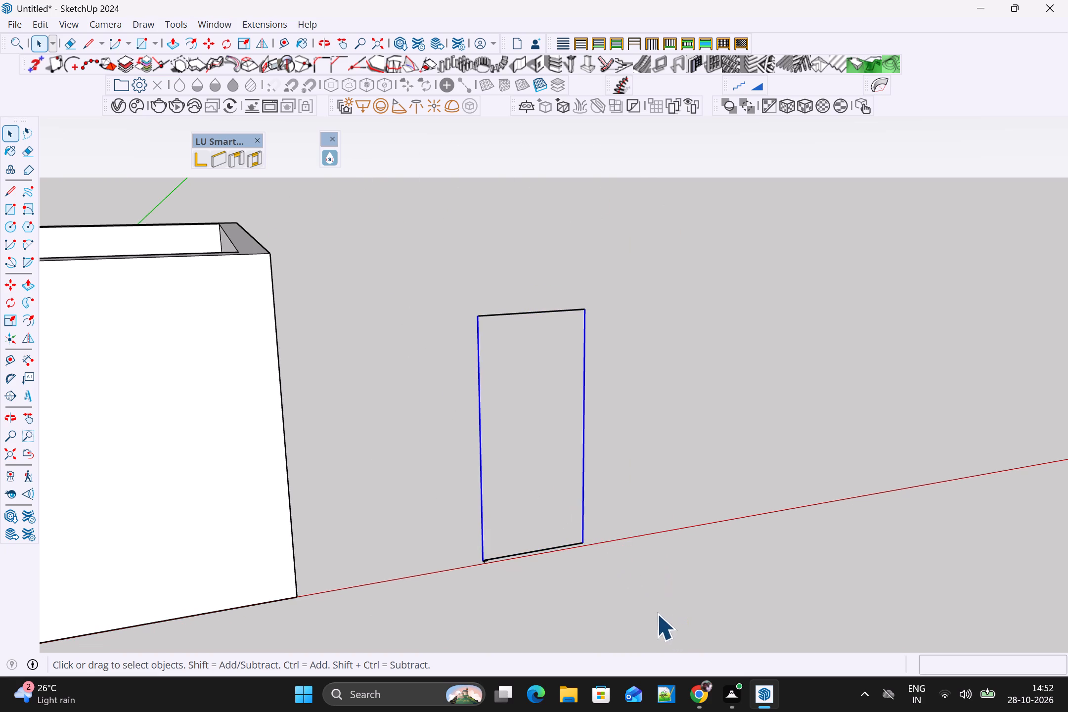
Sweep the stepped profile with Follow Me, using the whole door outline as the preselected path.
{"action": "scroll", "coordinate": [629, 581], "scroll_direction": "up", "scroll_amount": 1}
{"action": "middle_click_drag", "start_coordinate": [629, 581], "coordinate": [631, 544]}
{"action": "scroll", "coordinate": [631, 528], "scroll_direction": "down", "scroll_amount": 1}
{"action": "left_click_drag", "start_coordinate": [449, 250], "coordinate": [655, 612]}
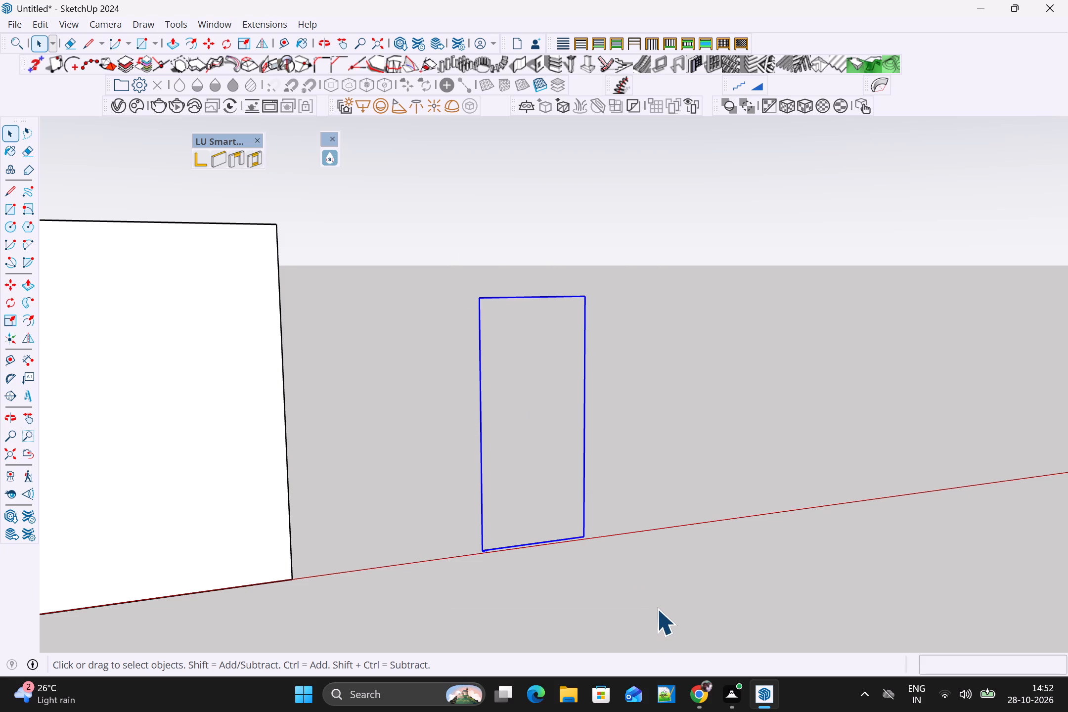
{"action": "middle_click_drag", "start_coordinate": [551, 555], "coordinate": [420, 404]}
{"action": "scroll", "coordinate": [551, 553], "scroll_direction": "up", "scroll_amount": 1}
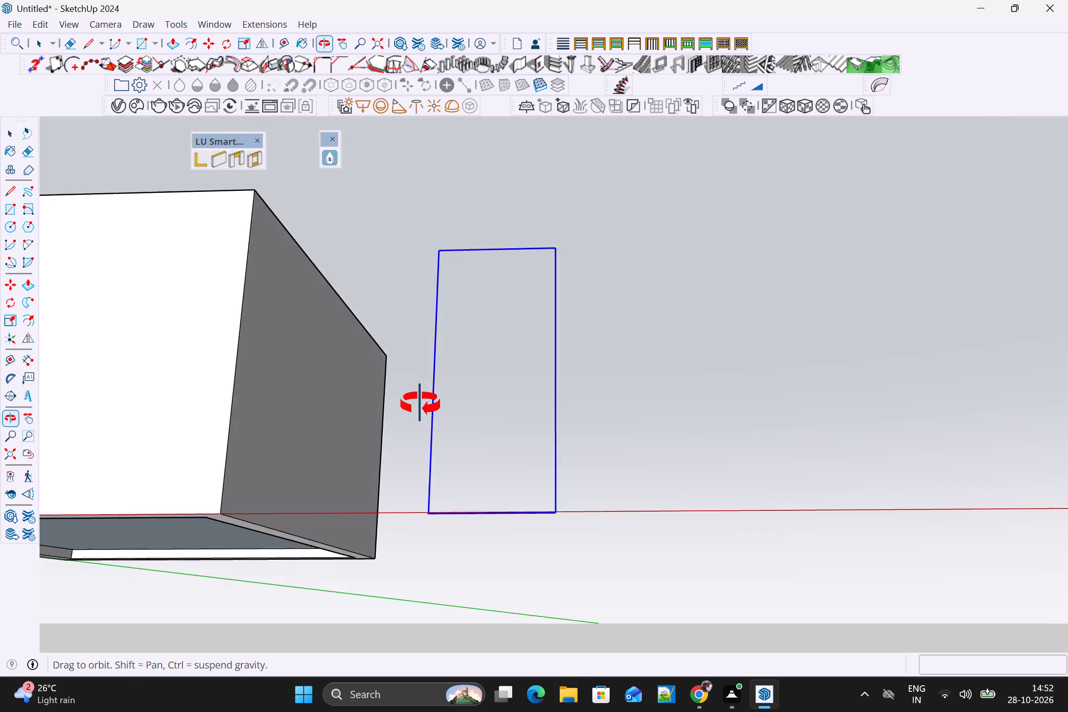
{"action": "middle_click_drag", "start_coordinate": [420, 404], "coordinate": [448, 392]}
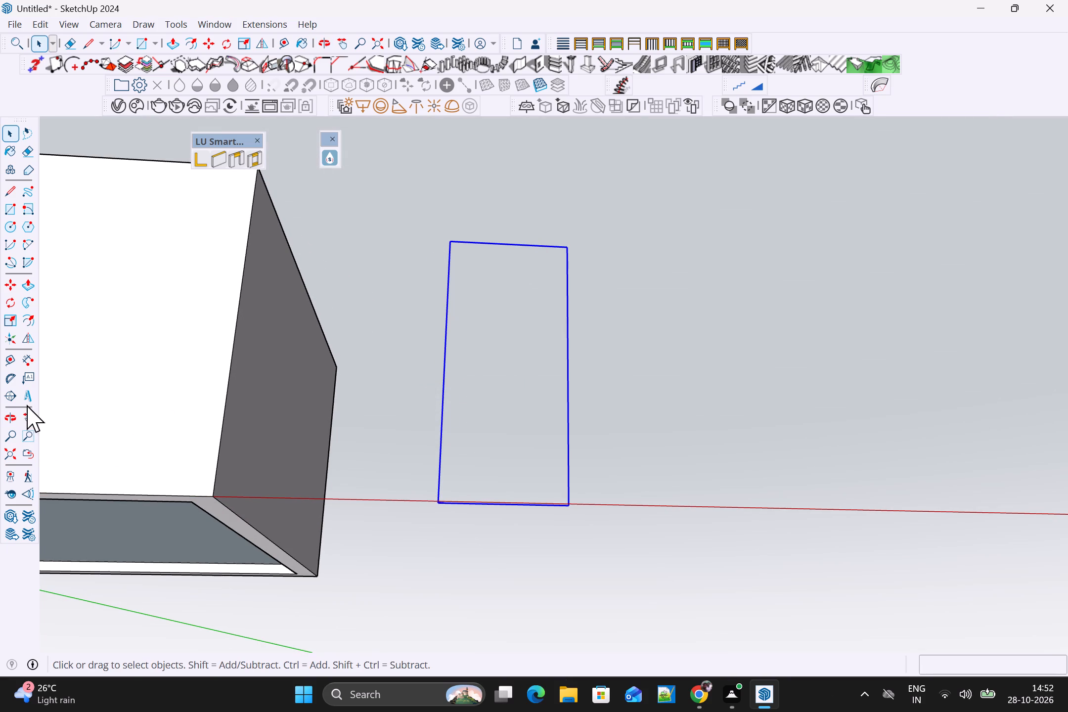
{"action": "left_click", "coordinate": [28, 301]}
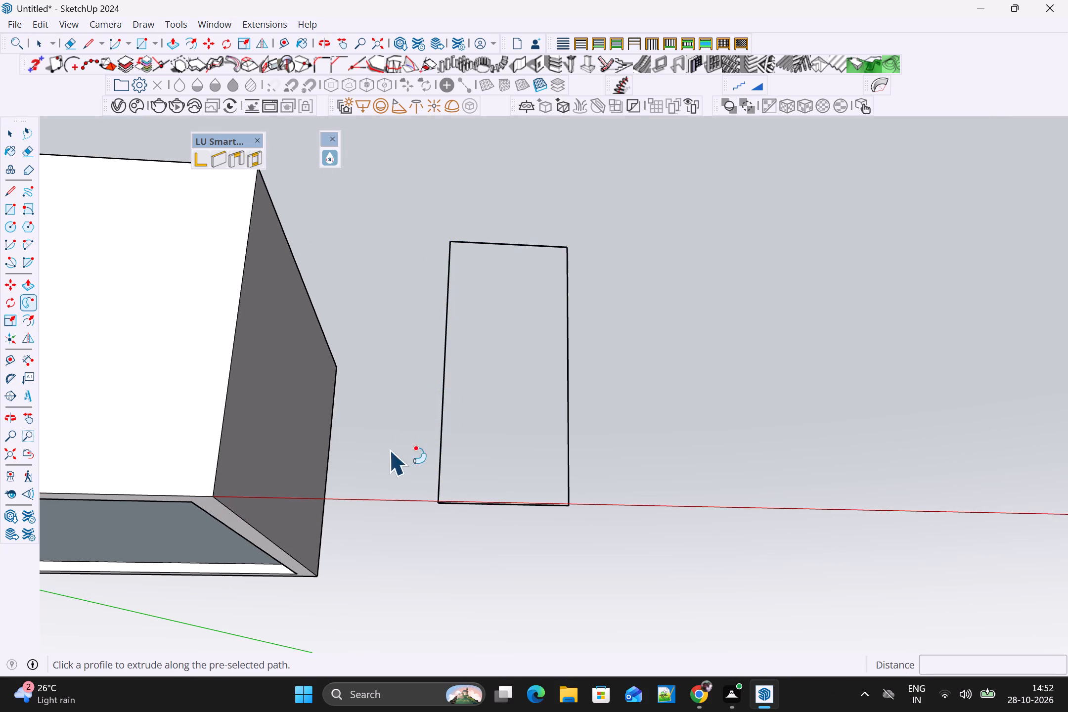
{"action": "scroll", "coordinate": [505, 556], "scroll_direction": "up", "scroll_amount": 4}
{"action": "scroll", "coordinate": [441, 442], "scroll_direction": "up", "scroll_amount": 9}
{"action": "middle_click_drag", "start_coordinate": [378, 551], "coordinate": [408, 395]}
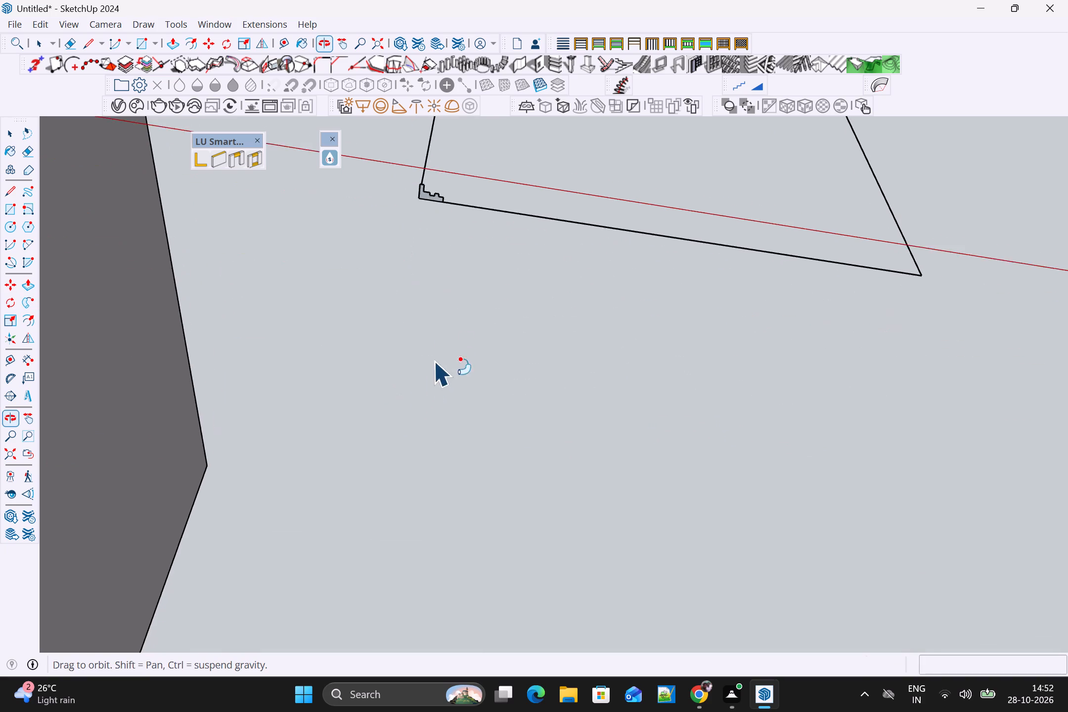
{"action": "left_click", "coordinate": [427, 178]}
{"action": "scroll", "coordinate": [438, 187], "scroll_direction": "down", "scroll_amount": 3}
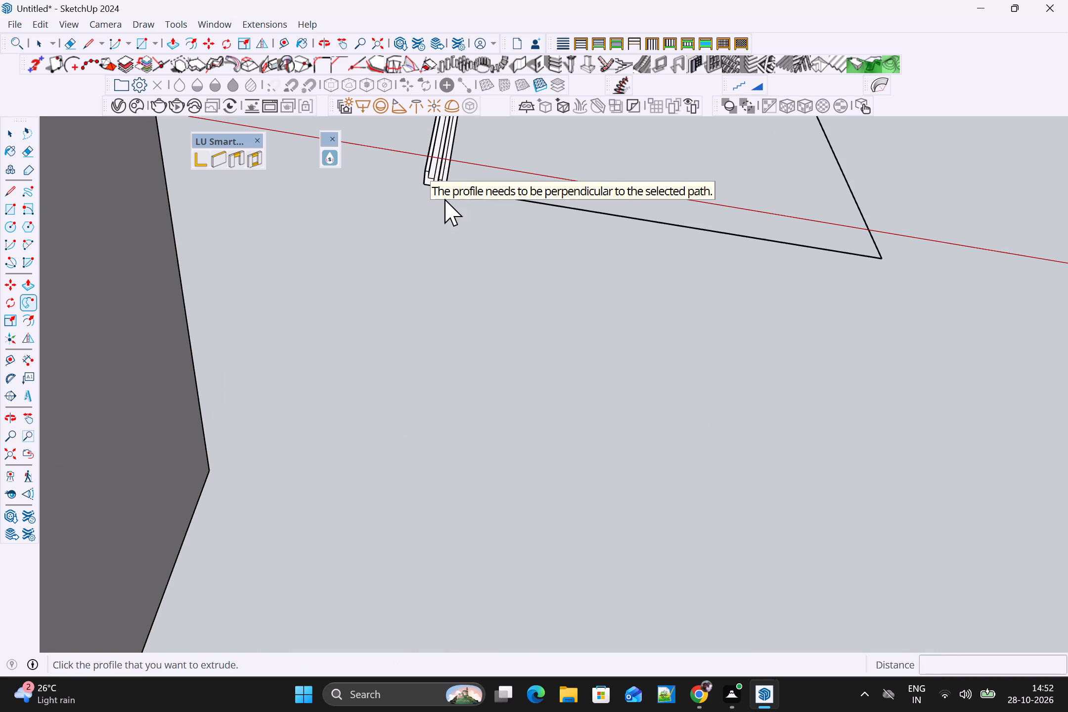
Examine the swept stepped profile along the door outline's upright edge, from its foot up to the top corner.
{"action": "scroll", "coordinate": [520, 205], "scroll_direction": "down", "scroll_amount": 2}
{"action": "middle_click_drag", "start_coordinate": [516, 215], "coordinate": [528, 534]}
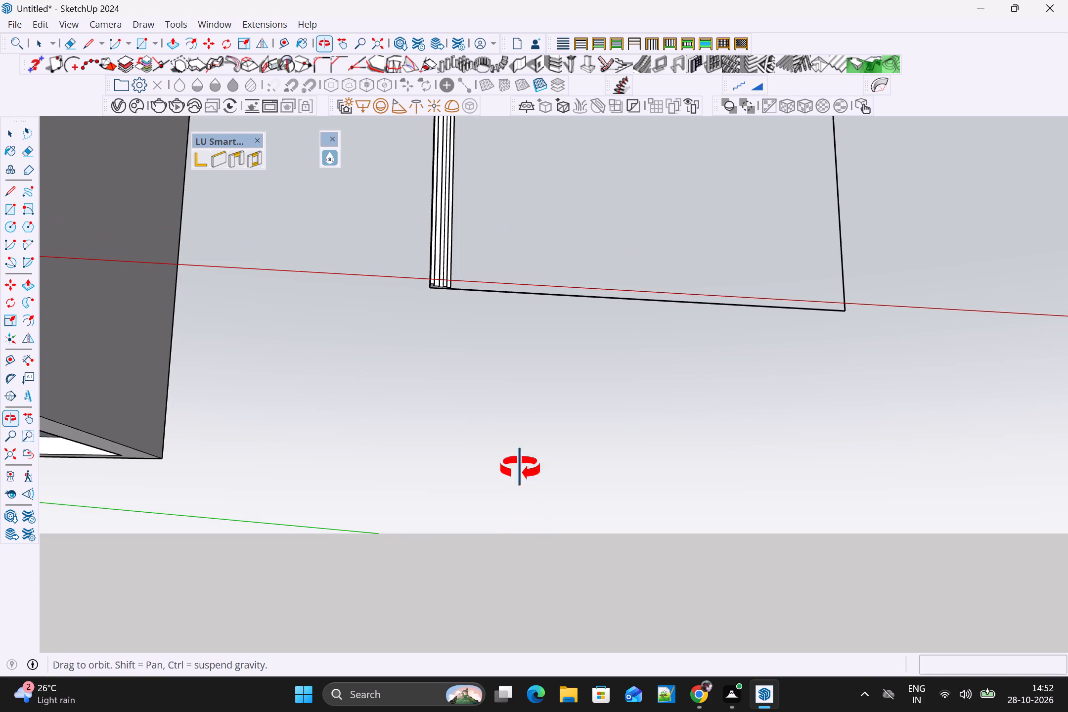
{"action": "scroll", "coordinate": [509, 383], "scroll_direction": "down", "scroll_amount": 20}
{"action": "scroll", "coordinate": [509, 383], "scroll_direction": "down", "scroll_amount": 10}
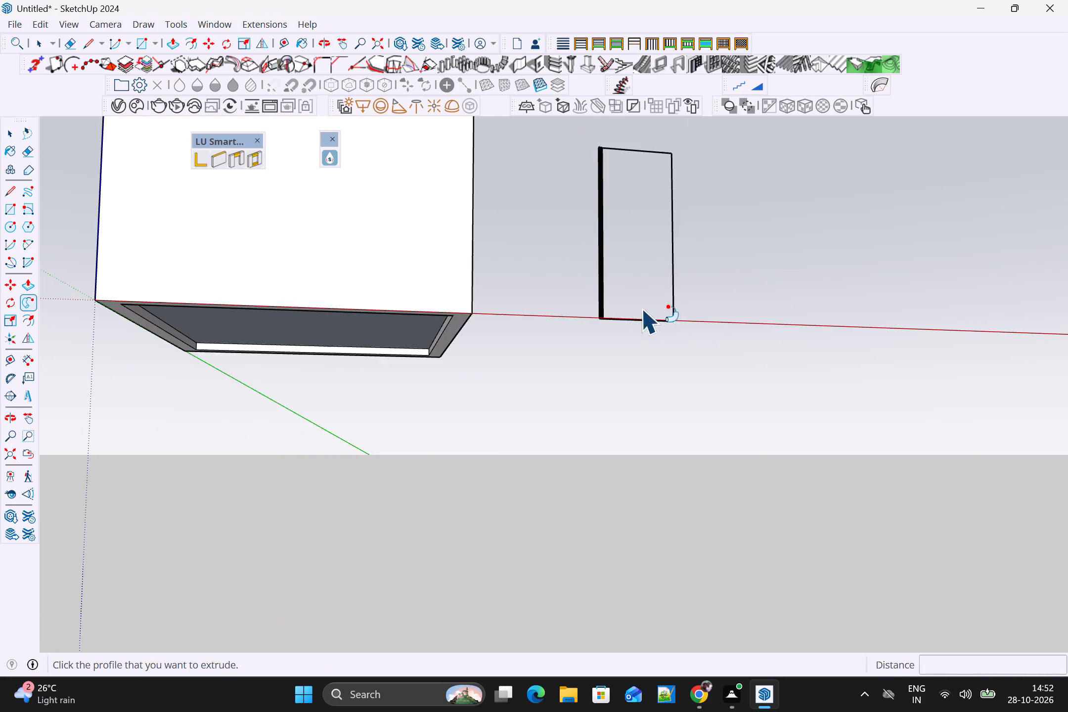
{"action": "middle_click_drag", "start_coordinate": [633, 312], "coordinate": [461, 443]}
{"action": "scroll", "coordinate": [622, 118], "scroll_direction": "up", "scroll_amount": 8}
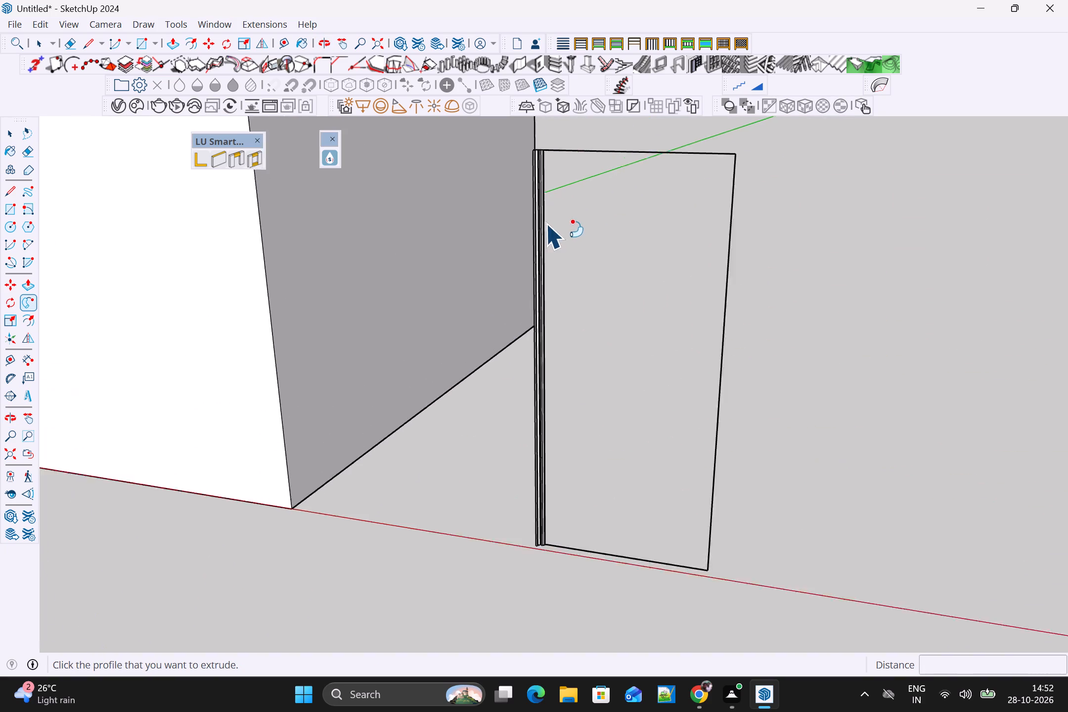
{"action": "scroll", "coordinate": [547, 222], "scroll_direction": "up", "scroll_amount": 4}
{"action": "scroll", "coordinate": [578, 218], "scroll_direction": "down", "scroll_amount": 5}
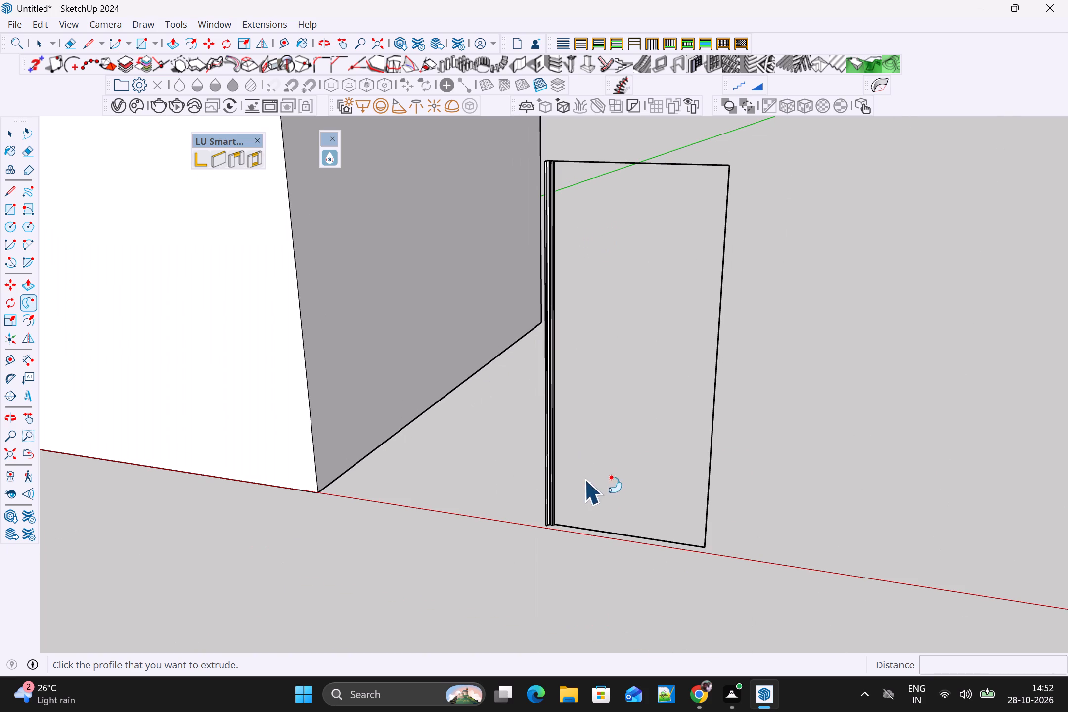
{"action": "scroll", "coordinate": [563, 487], "scroll_direction": "up", "scroll_amount": 5}
{"action": "middle_click_drag", "start_coordinate": [564, 490], "coordinate": [453, 514]}
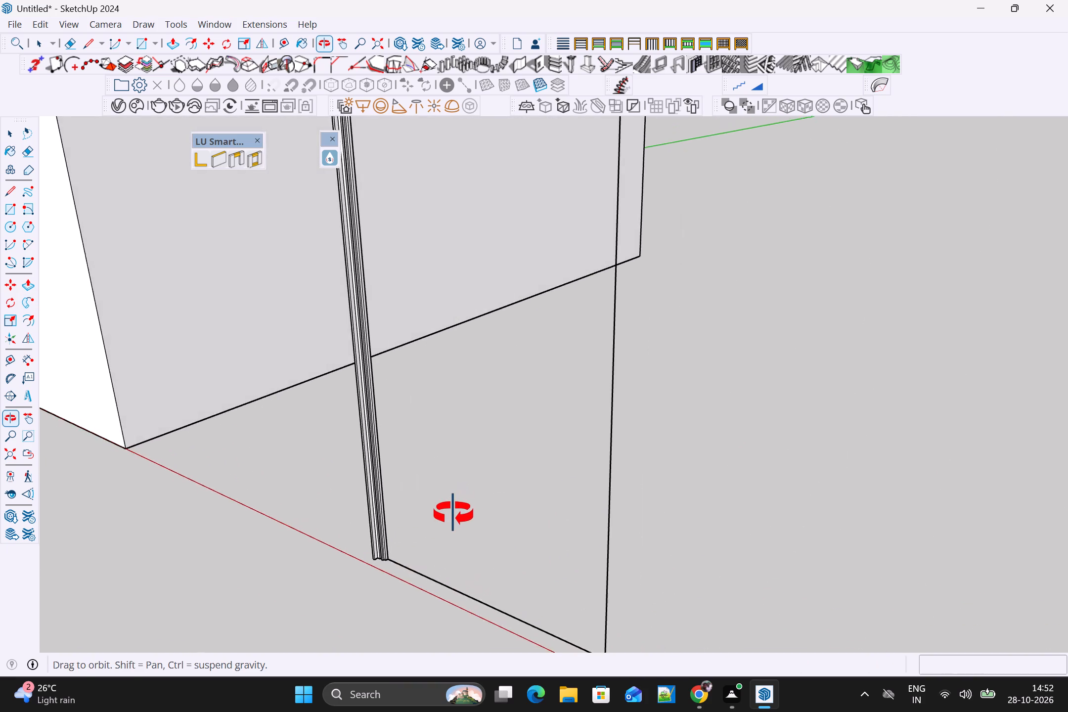
{"action": "middle_click_drag", "start_coordinate": [453, 514], "coordinate": [561, 537]}
{"action": "scroll", "coordinate": [556, 577], "scroll_direction": "up", "scroll_amount": 5}
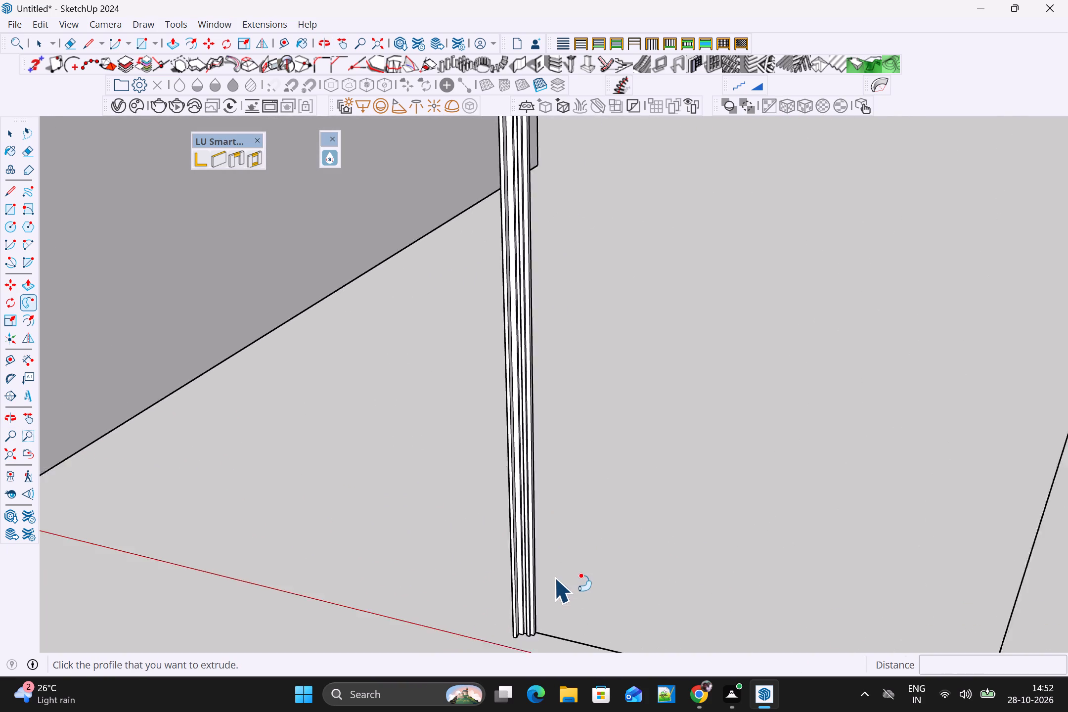
{"action": "scroll", "coordinate": [559, 571], "scroll_direction": "up", "scroll_amount": 4}
{"action": "middle_click_drag", "start_coordinate": [558, 571], "coordinate": [567, 557]}
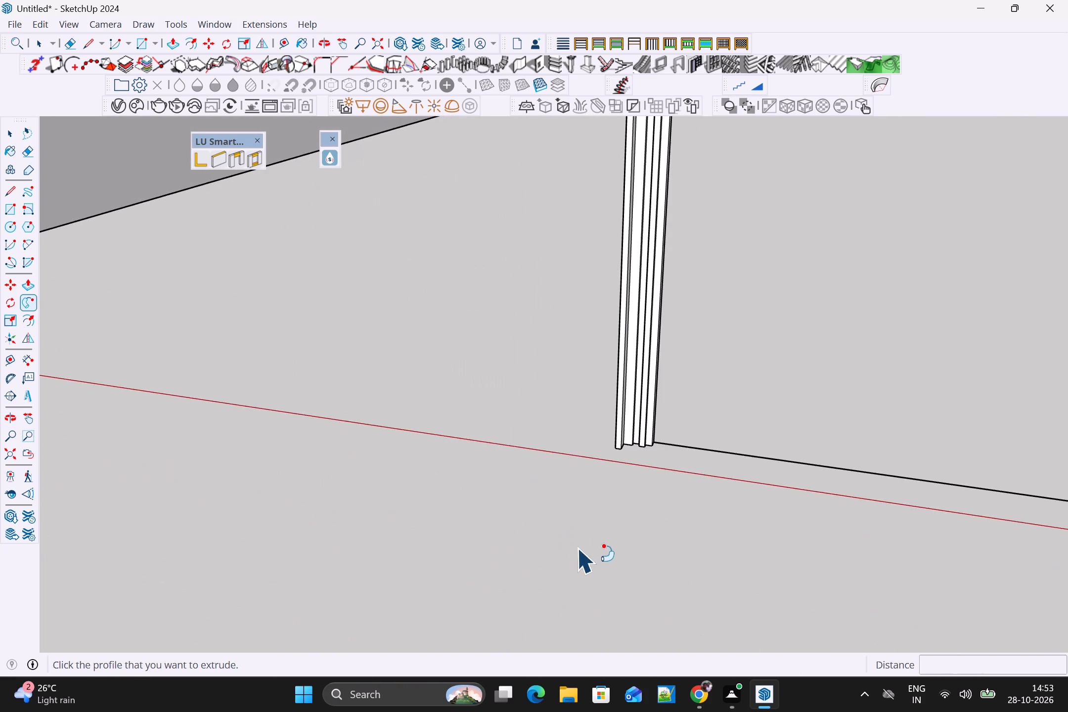
{"action": "scroll", "coordinate": [702, 453], "scroll_direction": "down", "scroll_amount": 3}
{"action": "middle_click_drag", "start_coordinate": [735, 463], "coordinate": [394, 490]}
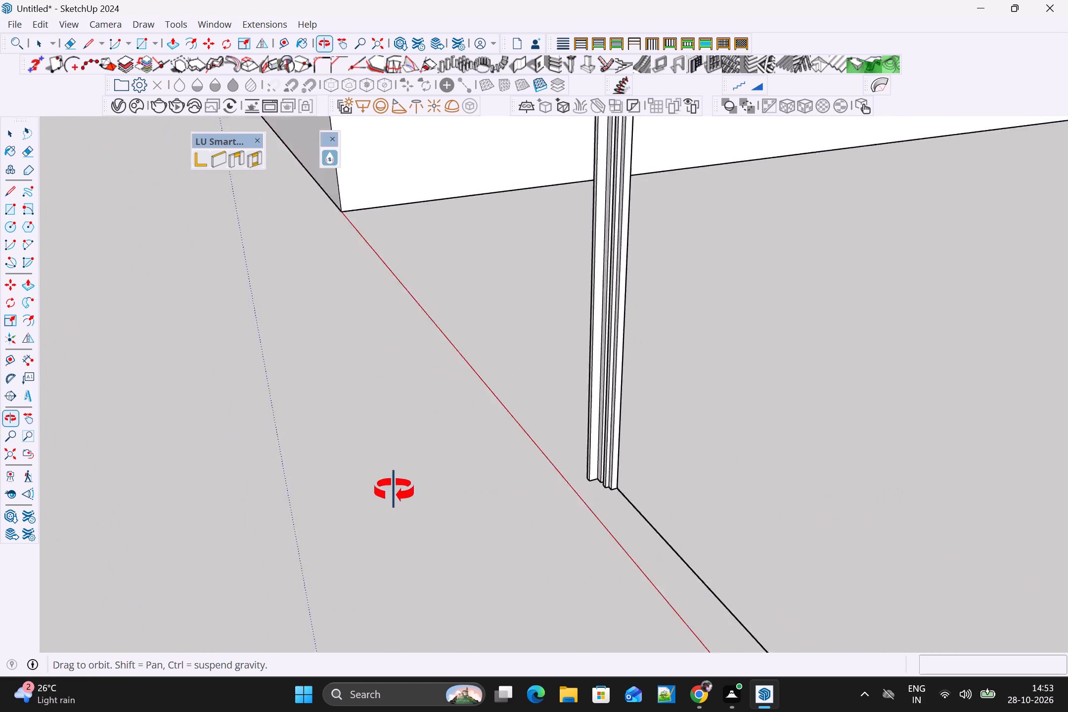
{"action": "middle_click_drag", "start_coordinate": [394, 490], "coordinate": [621, 524]}
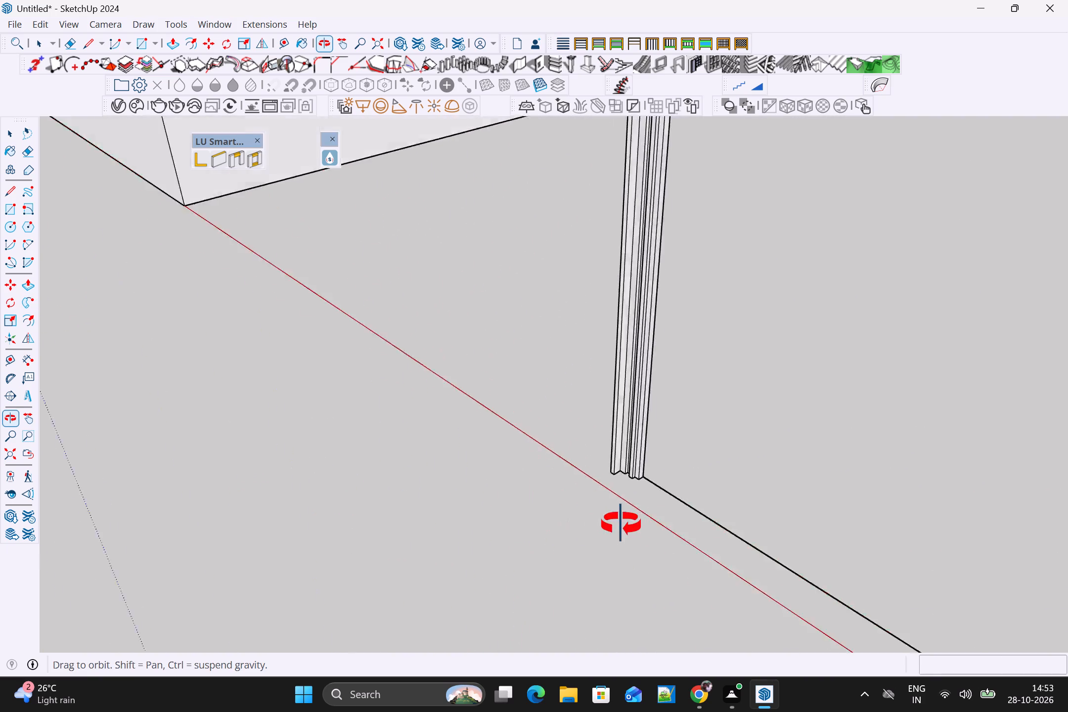
{"action": "middle_click_drag", "start_coordinate": [621, 524], "coordinate": [757, 512]}
{"action": "scroll", "coordinate": [740, 469], "scroll_direction": "up", "scroll_amount": 8}
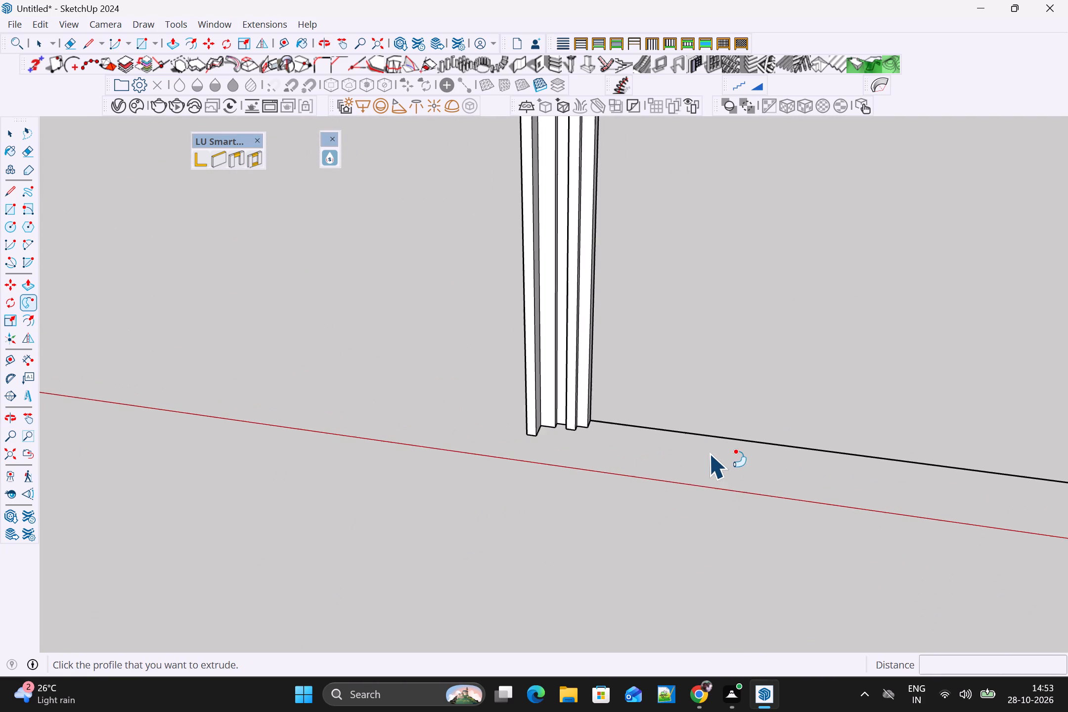
{"action": "scroll", "coordinate": [698, 456], "scroll_direction": "up", "scroll_amount": 3}
{"action": "middle_click_drag", "start_coordinate": [692, 461], "coordinate": [603, 469]}
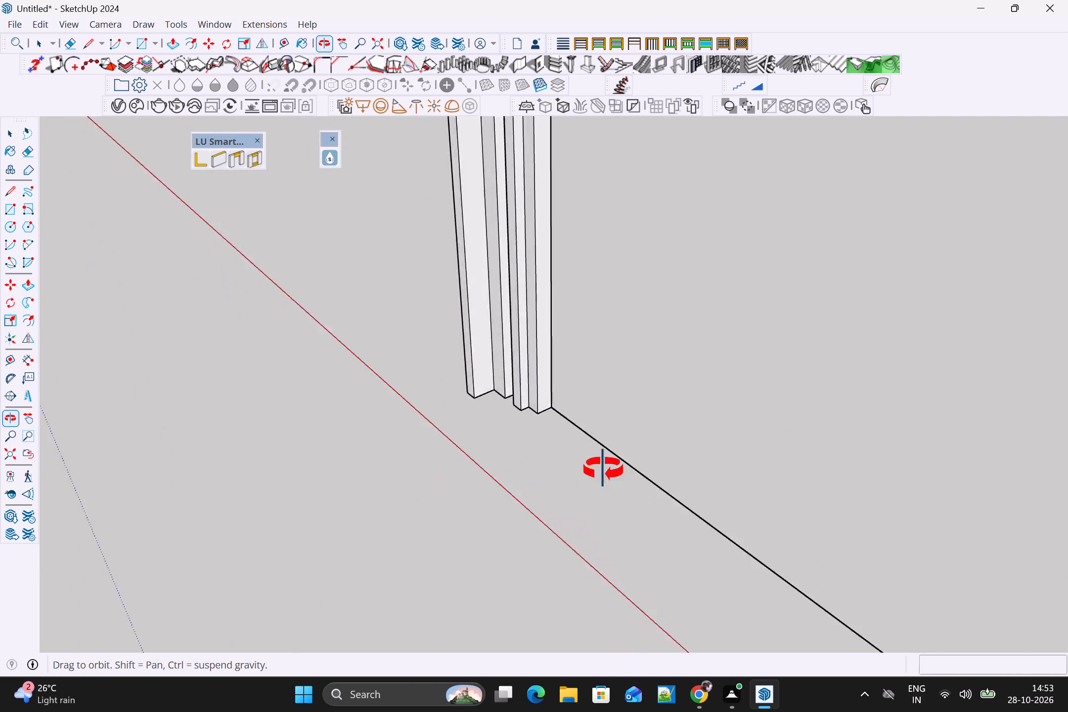
{"action": "middle_click_drag", "start_coordinate": [603, 469], "coordinate": [712, 434]}
{"action": "scroll", "coordinate": [702, 429], "scroll_direction": "down", "scroll_amount": 19}
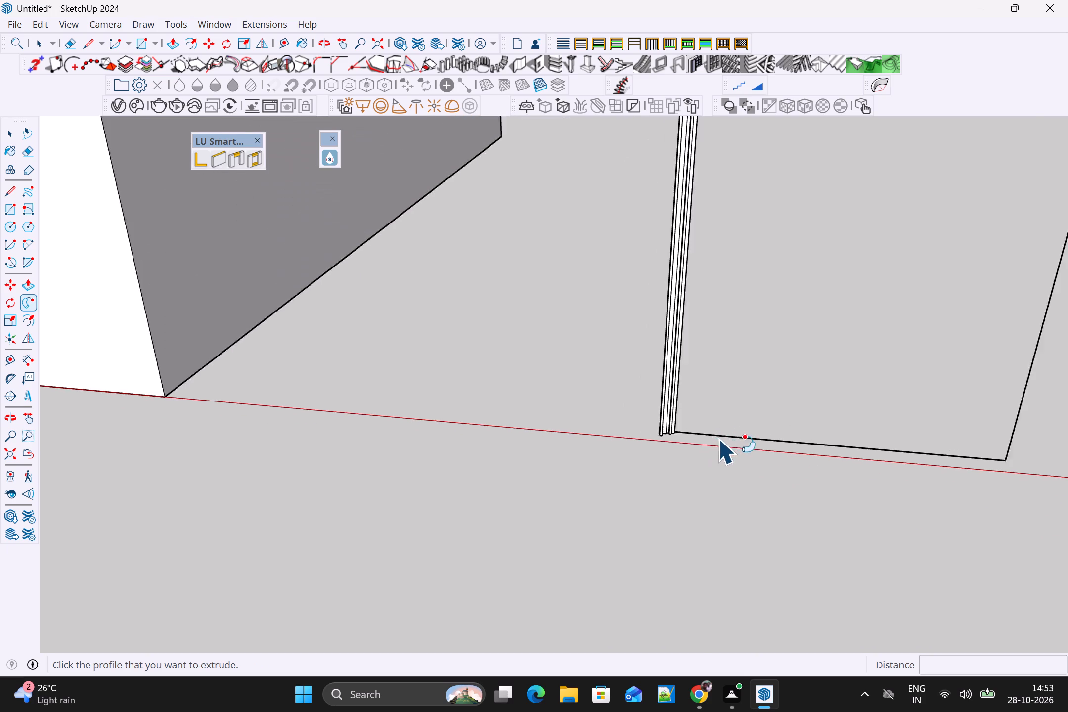
{"action": "scroll", "coordinate": [719, 437], "scroll_direction": "down", "scroll_amount": 13}
{"action": "scroll", "coordinate": [756, 332], "scroll_direction": "up", "scroll_amount": 10}
{"action": "scroll", "coordinate": [761, 323], "scroll_direction": "down", "scroll_amount": 1}
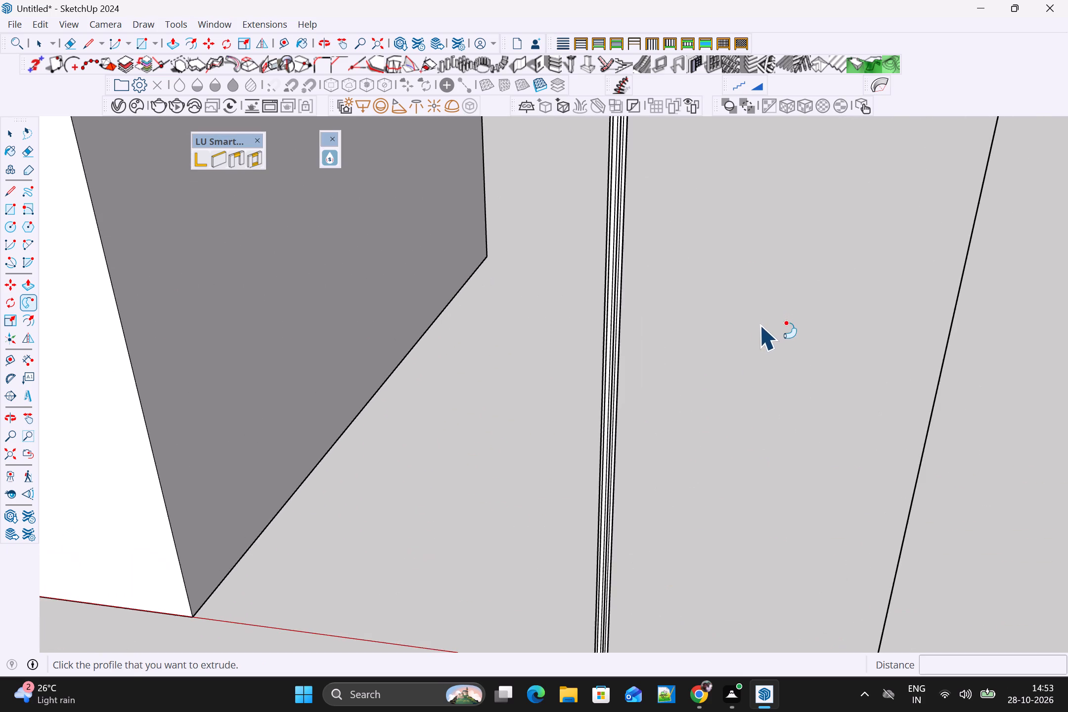
{"action": "middle_click_drag", "start_coordinate": [761, 334], "coordinate": [697, 398]}
{"action": "scroll", "coordinate": [714, 385], "scroll_direction": "down", "scroll_amount": 3}
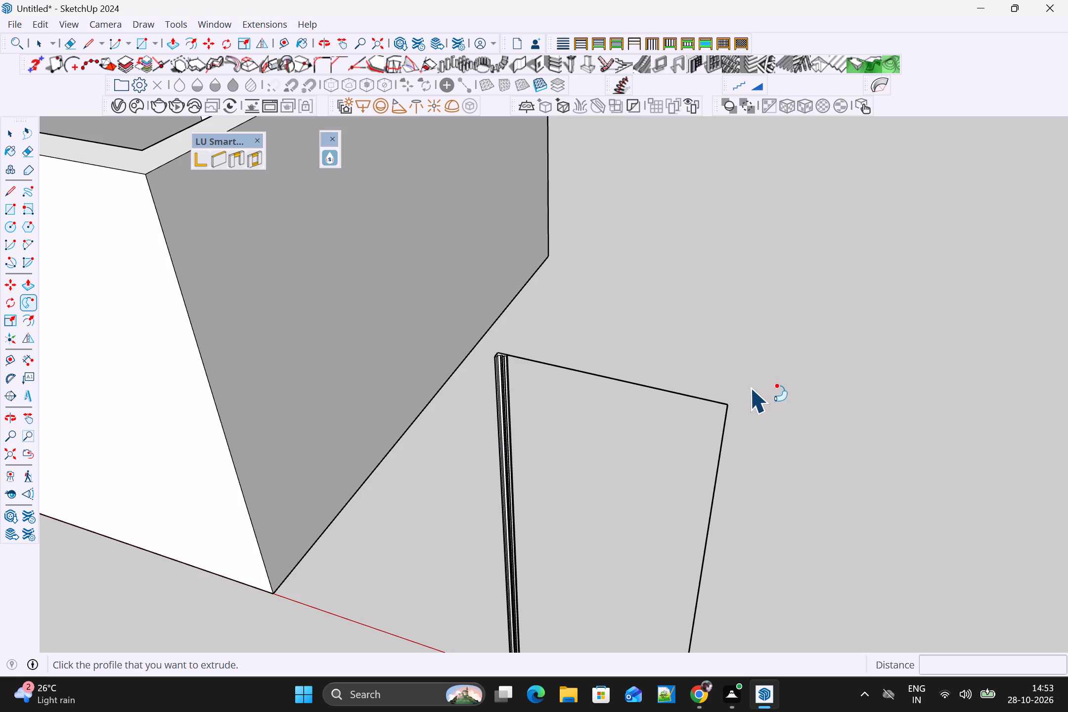
{"action": "scroll", "coordinate": [708, 412], "scroll_direction": "down", "scroll_amount": 2}
{"action": "middle_click_drag", "start_coordinate": [713, 467], "coordinate": [816, 382]}
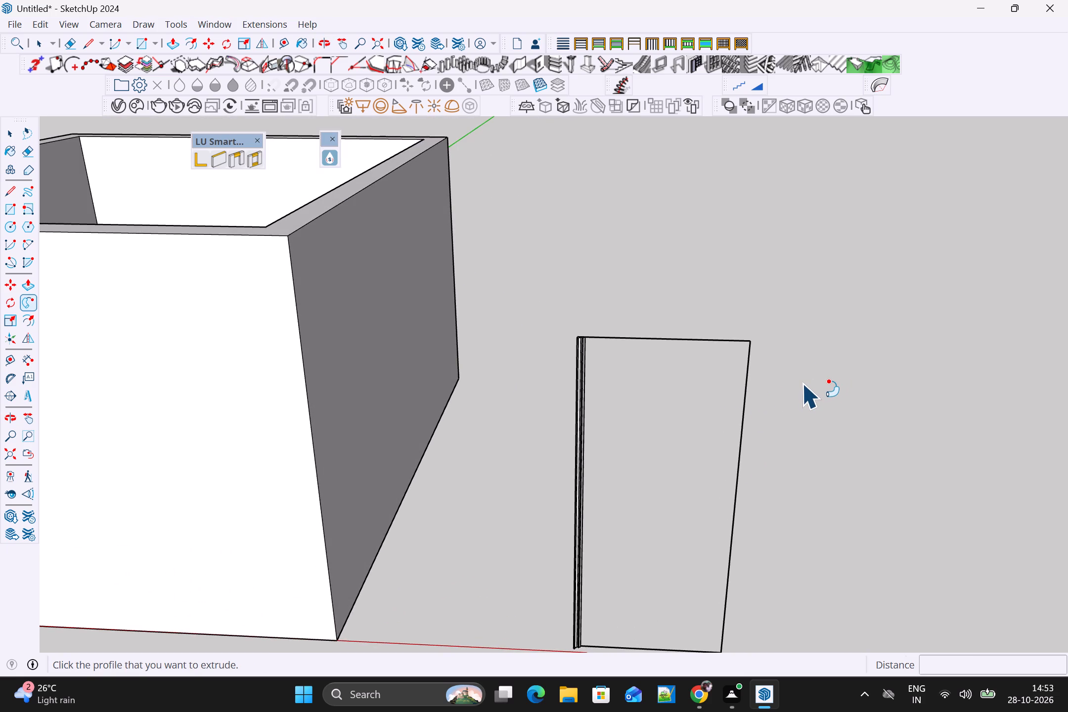
{"action": "scroll", "coordinate": [796, 385], "scroll_direction": "down", "scroll_amount": 2}
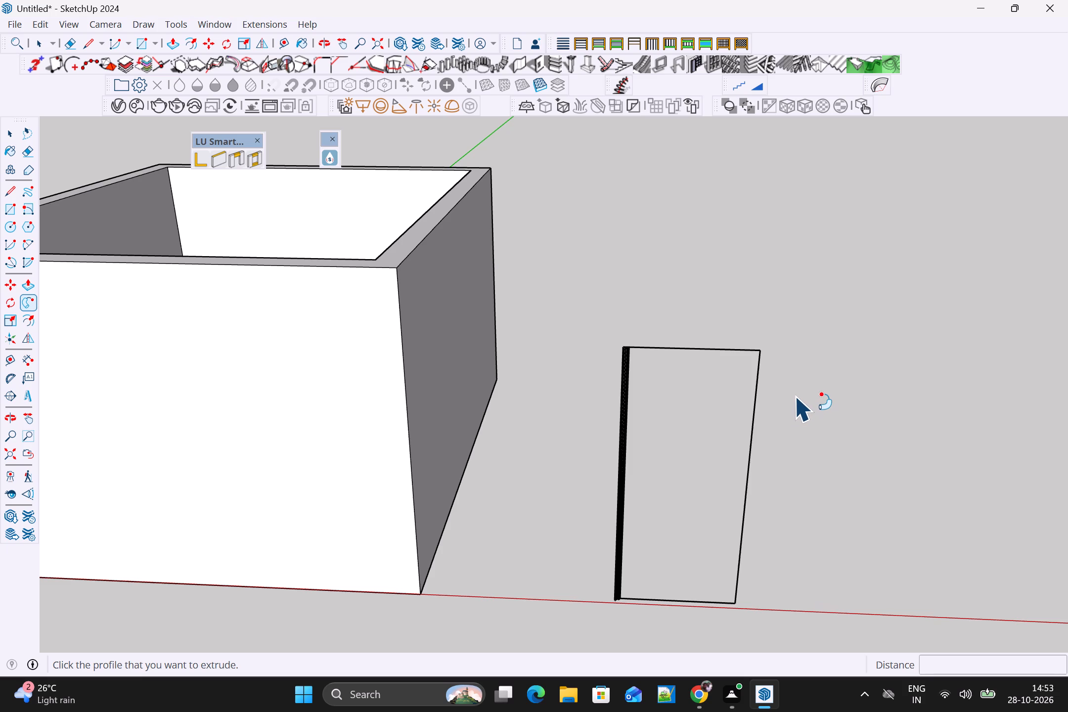
Delete the door outline beside the room together with its swept stepped profile, including the leftover fragments at the upper and lower corners.
{"action": "left_click", "coordinate": [747, 371]}
{"action": "scroll", "coordinate": [748, 380], "scroll_direction": "down", "scroll_amount": 2}
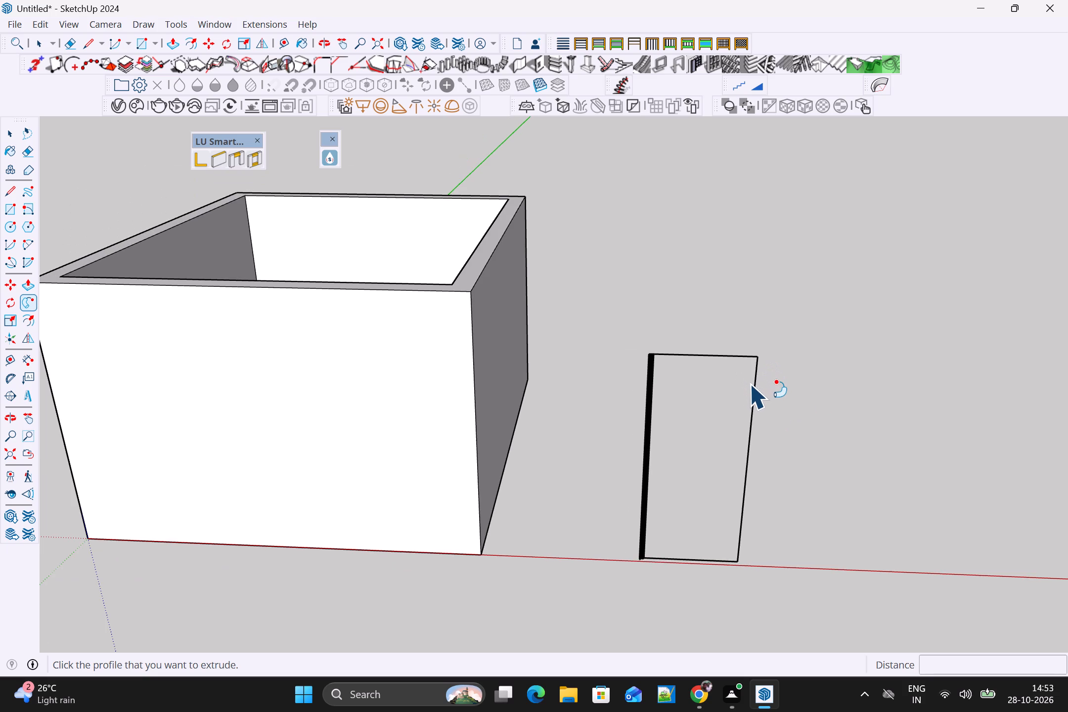
{"action": "key", "text": "space"}
{"action": "left_click_drag", "start_coordinate": [787, 366], "coordinate": [616, 513]}
{"action": "key", "text": "Delete"}
{"action": "key", "text": "Delete"}
{"action": "left_click_drag", "start_coordinate": [670, 306], "coordinate": [654, 644]}
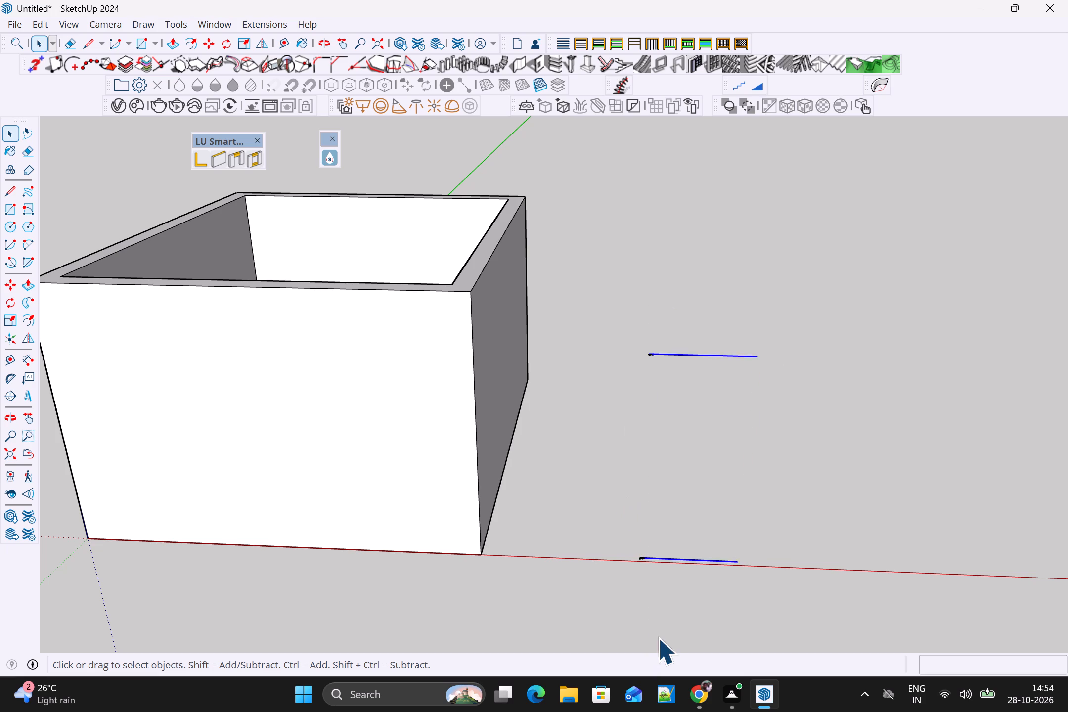
{"action": "key", "text": "Delete"}
{"action": "scroll", "coordinate": [655, 555], "scroll_direction": "up", "scroll_amount": 3}
{"action": "left_click_drag", "start_coordinate": [648, 549], "coordinate": [582, 584]}
{"action": "key", "text": "Delete"}
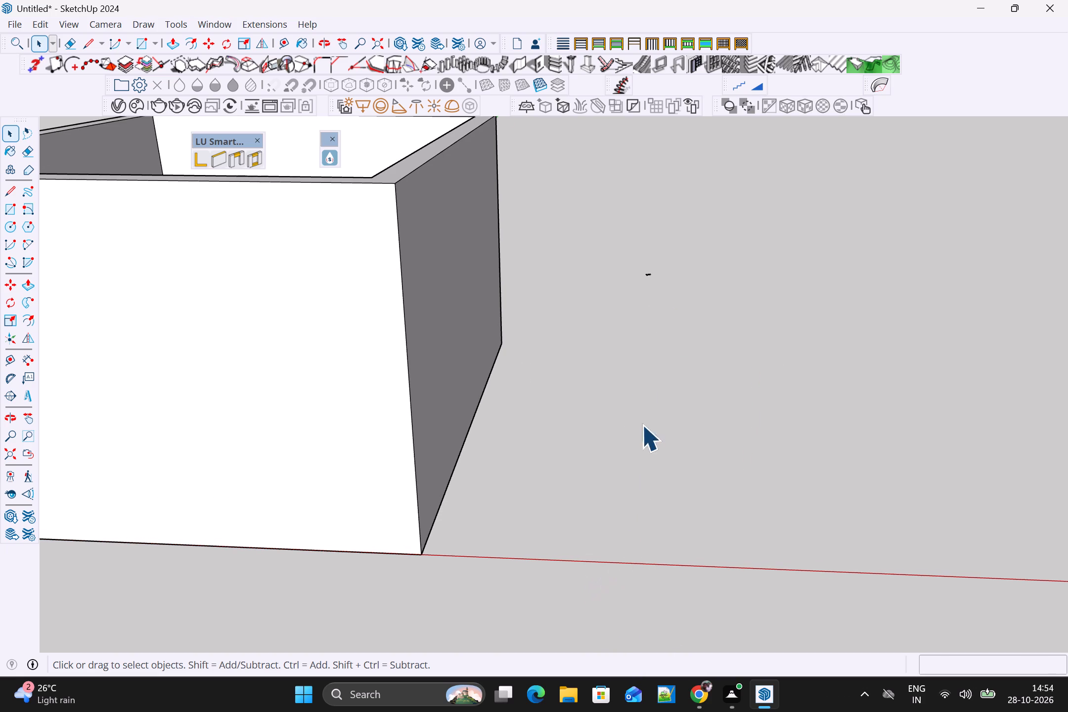
{"action": "left_click_drag", "start_coordinate": [658, 254], "coordinate": [569, 295]}
{"action": "key", "text": "Delete"}
{"action": "left_click_drag", "start_coordinate": [750, 281], "coordinate": [678, 307]}
{"action": "key", "text": "Delete"}
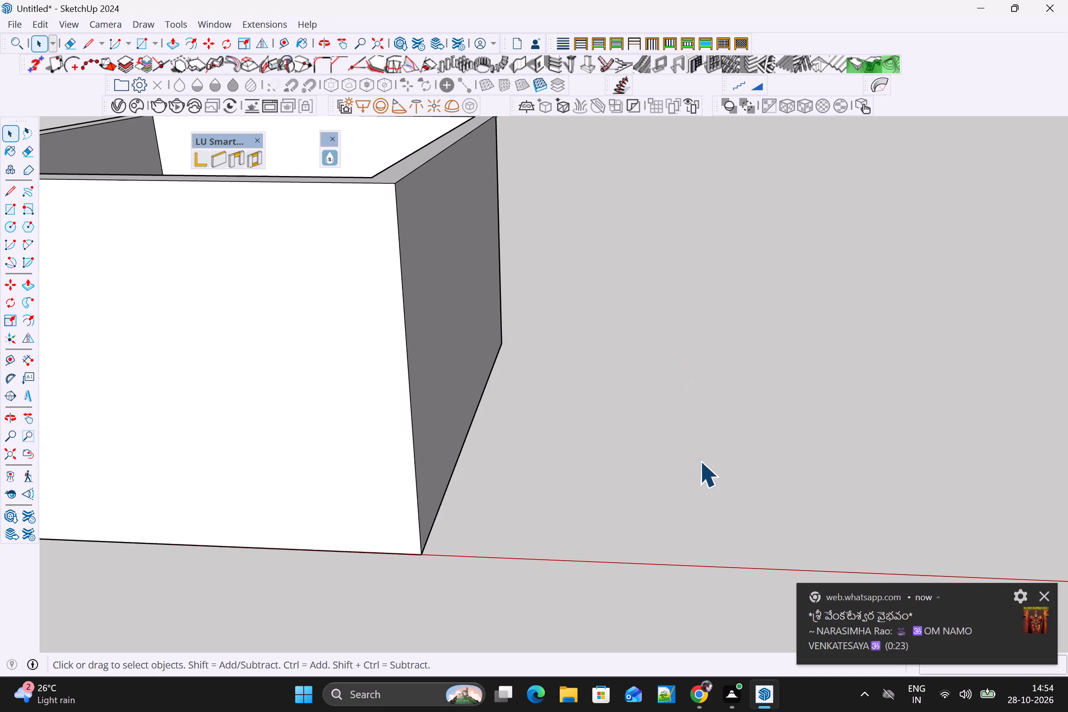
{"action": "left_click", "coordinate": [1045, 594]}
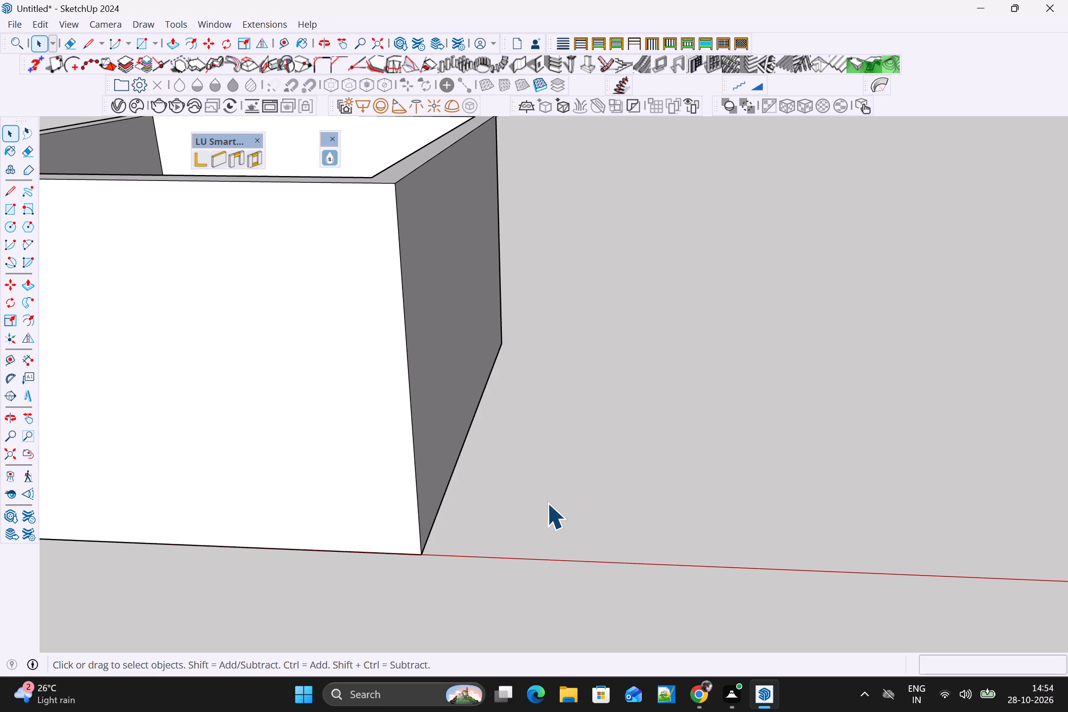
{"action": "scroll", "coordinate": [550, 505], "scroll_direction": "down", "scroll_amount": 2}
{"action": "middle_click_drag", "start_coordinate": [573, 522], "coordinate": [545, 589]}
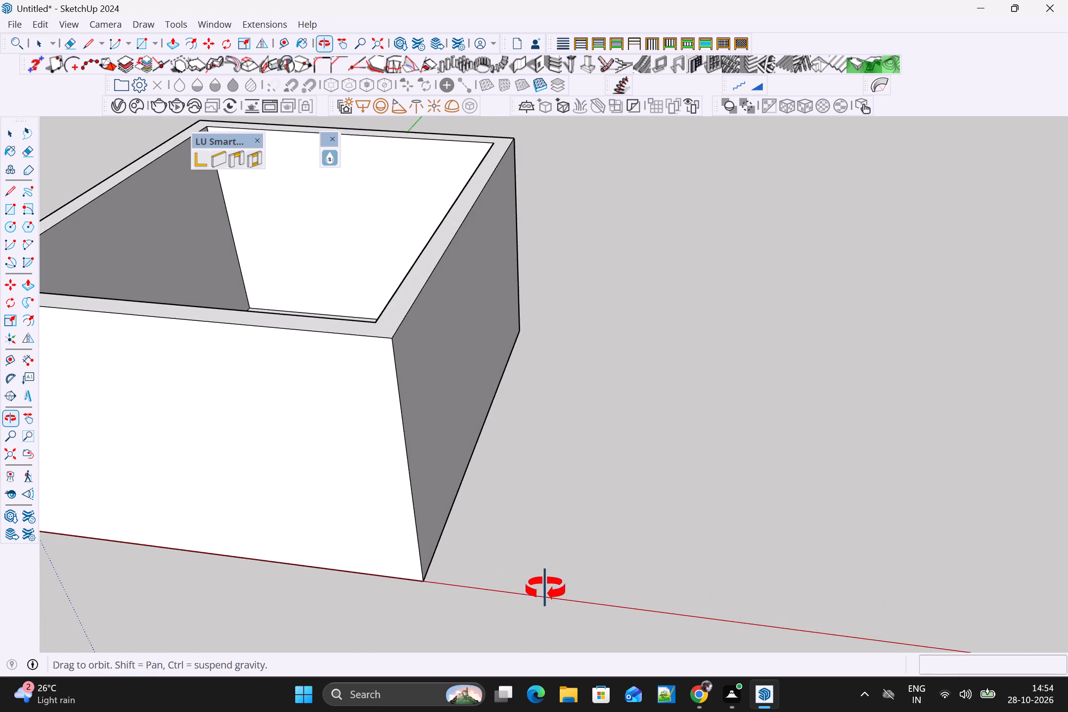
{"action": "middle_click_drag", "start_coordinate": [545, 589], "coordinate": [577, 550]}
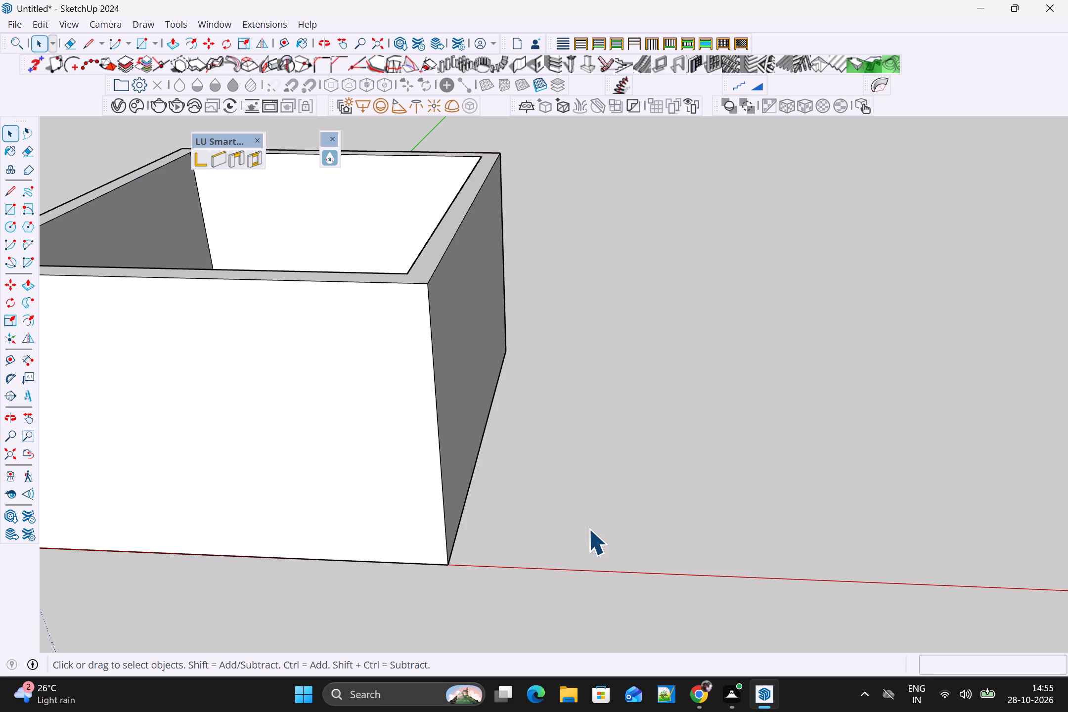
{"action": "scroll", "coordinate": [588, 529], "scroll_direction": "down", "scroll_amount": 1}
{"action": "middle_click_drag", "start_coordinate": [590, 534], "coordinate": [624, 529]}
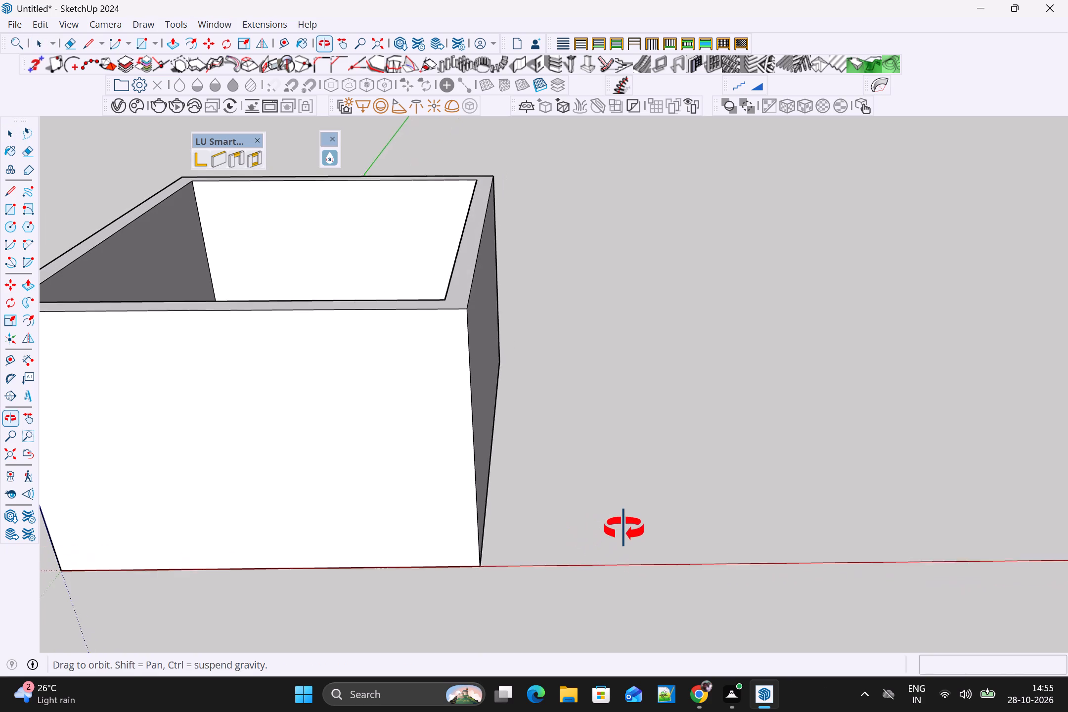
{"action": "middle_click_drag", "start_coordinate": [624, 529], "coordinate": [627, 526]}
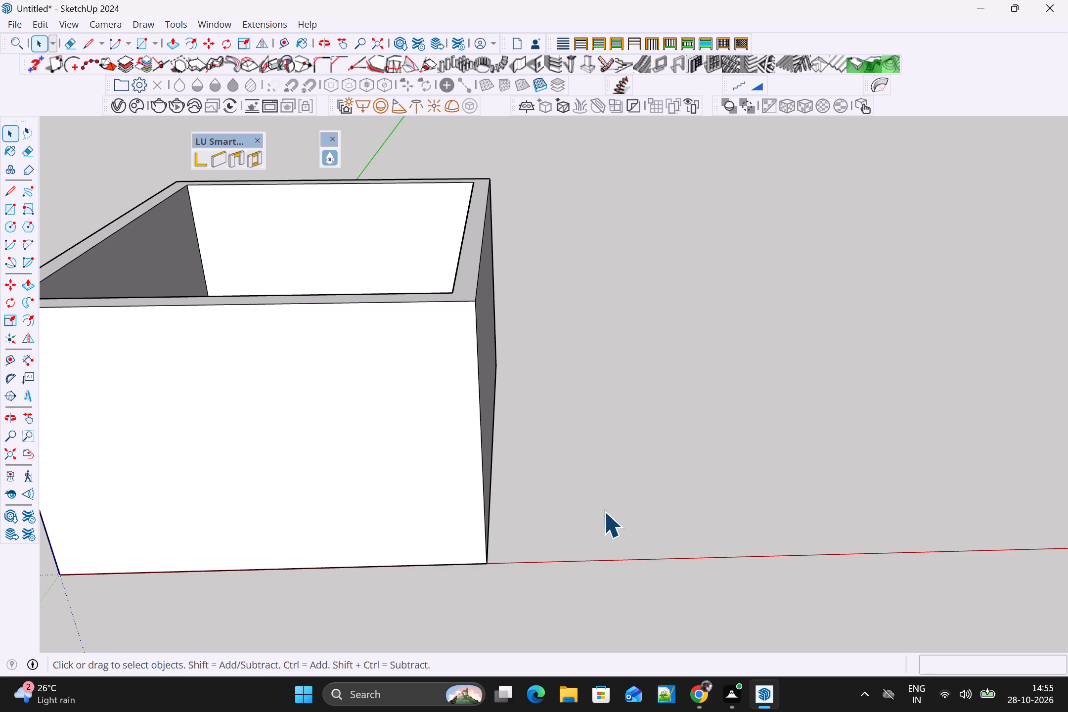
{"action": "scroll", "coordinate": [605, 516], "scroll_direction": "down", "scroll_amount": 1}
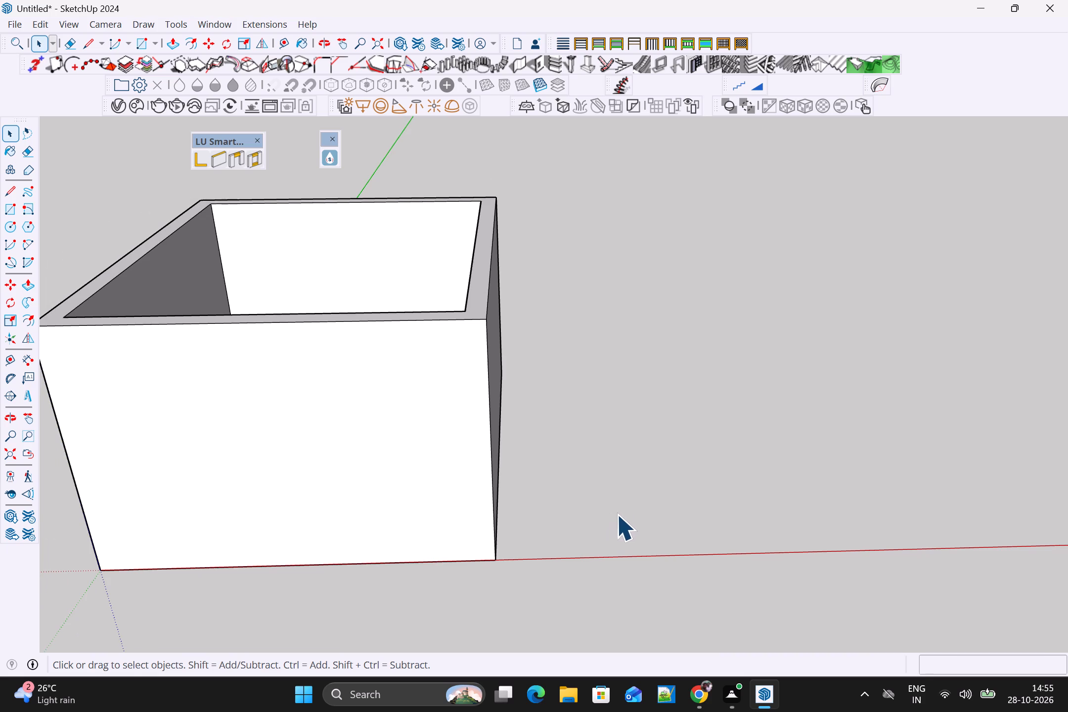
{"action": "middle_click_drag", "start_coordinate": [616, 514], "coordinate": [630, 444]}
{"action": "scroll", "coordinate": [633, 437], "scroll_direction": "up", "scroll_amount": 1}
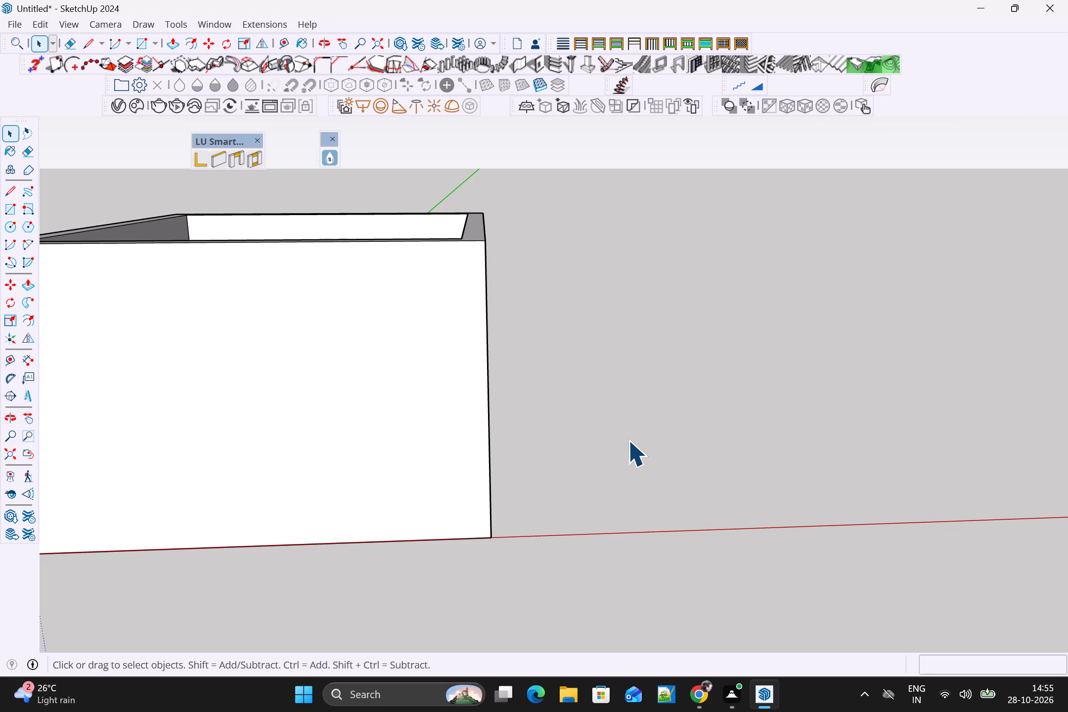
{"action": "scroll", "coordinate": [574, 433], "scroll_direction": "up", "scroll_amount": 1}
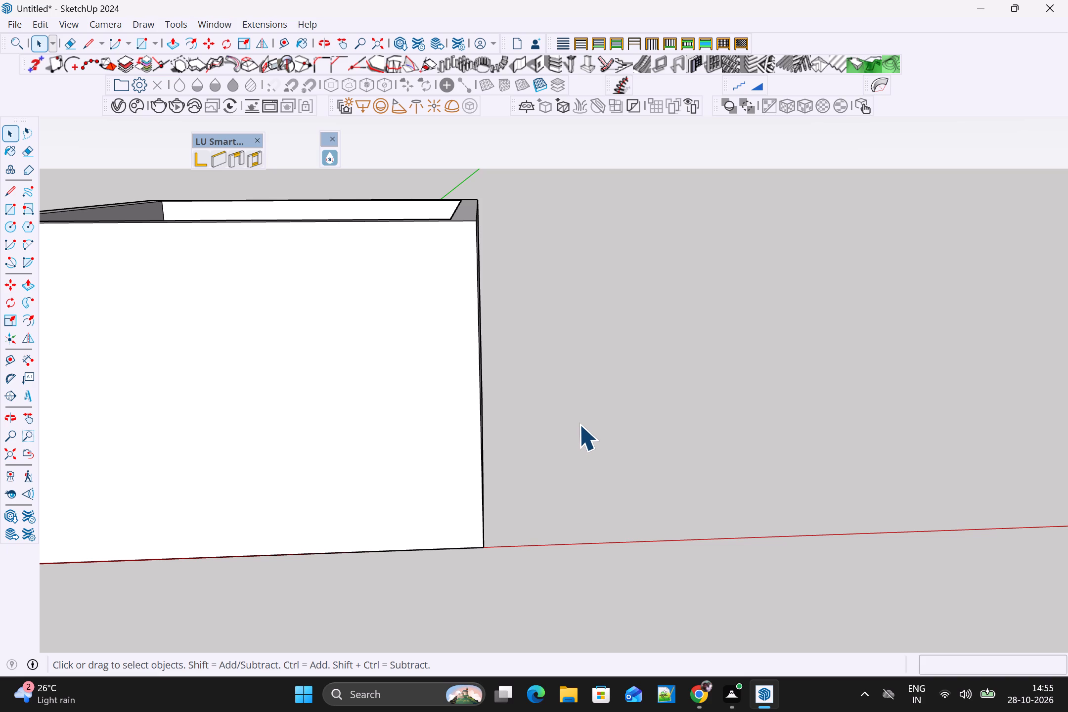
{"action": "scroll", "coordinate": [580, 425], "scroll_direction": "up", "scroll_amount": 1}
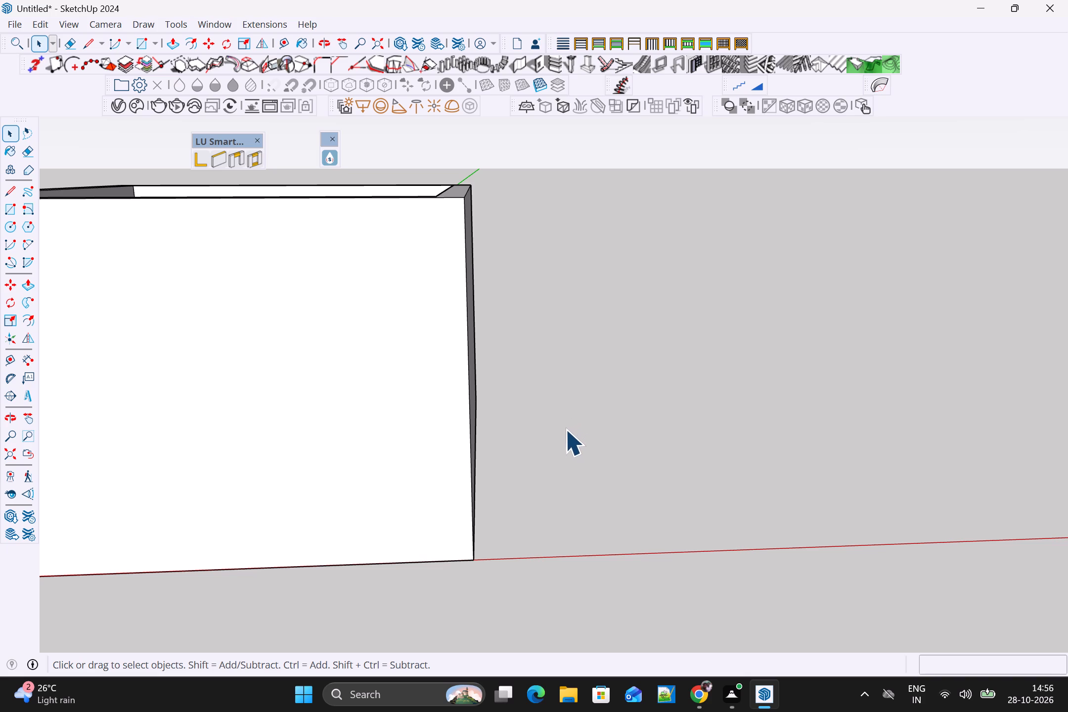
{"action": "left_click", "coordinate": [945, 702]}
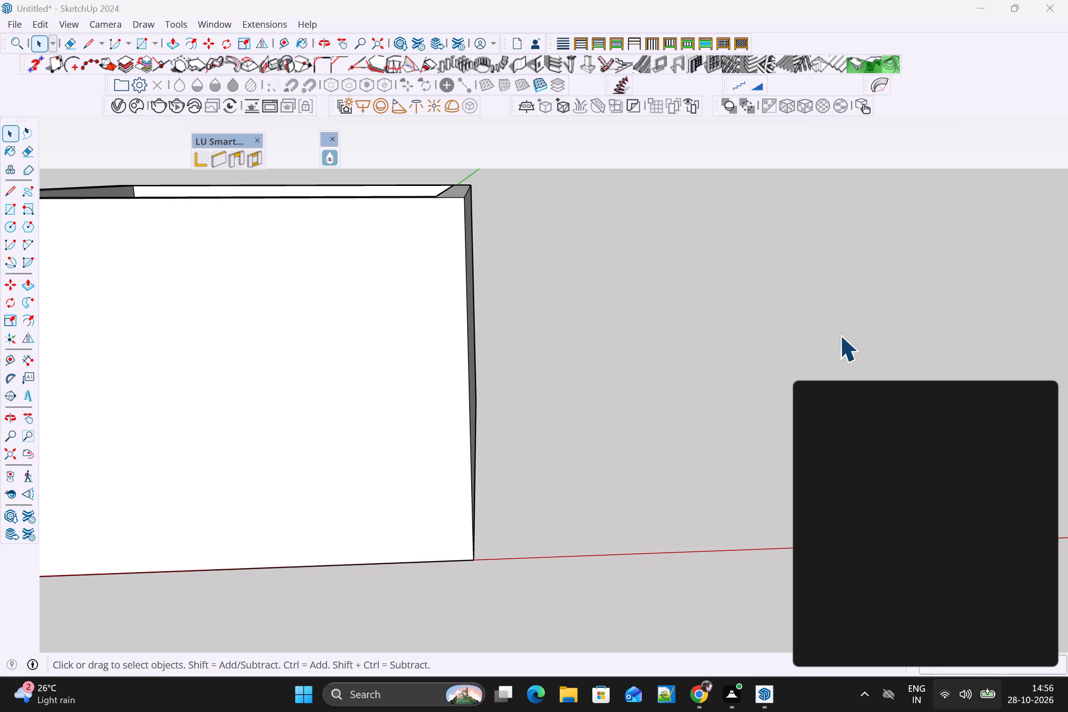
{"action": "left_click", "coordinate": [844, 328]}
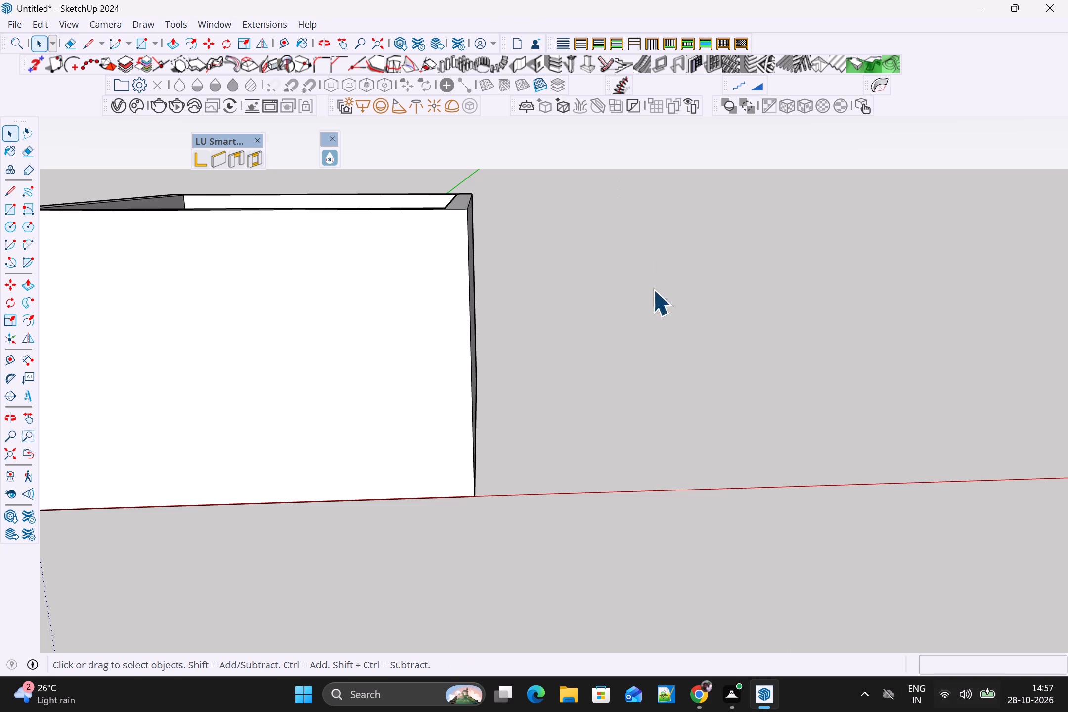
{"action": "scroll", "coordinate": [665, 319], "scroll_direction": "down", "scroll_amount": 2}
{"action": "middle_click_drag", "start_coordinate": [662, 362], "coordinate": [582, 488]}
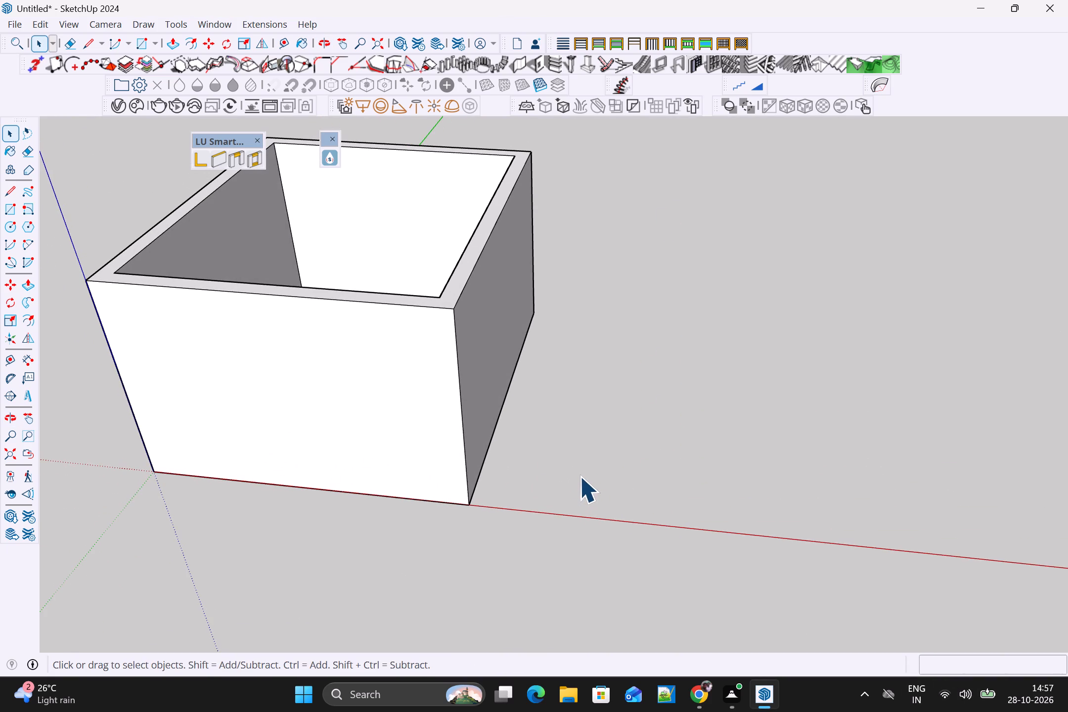
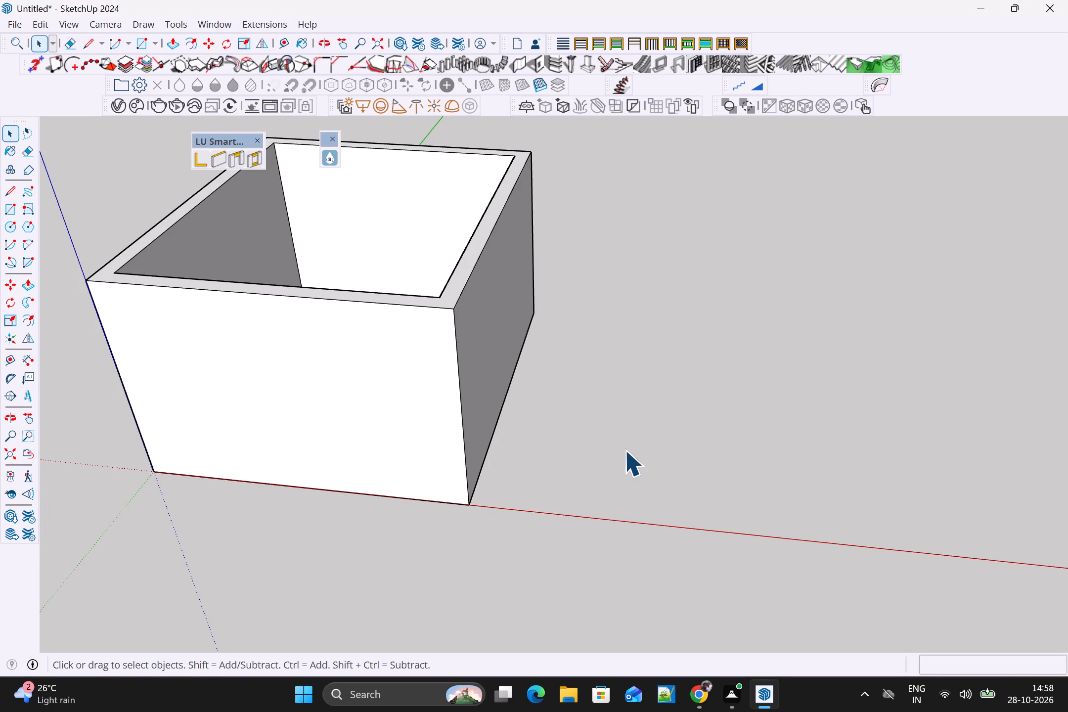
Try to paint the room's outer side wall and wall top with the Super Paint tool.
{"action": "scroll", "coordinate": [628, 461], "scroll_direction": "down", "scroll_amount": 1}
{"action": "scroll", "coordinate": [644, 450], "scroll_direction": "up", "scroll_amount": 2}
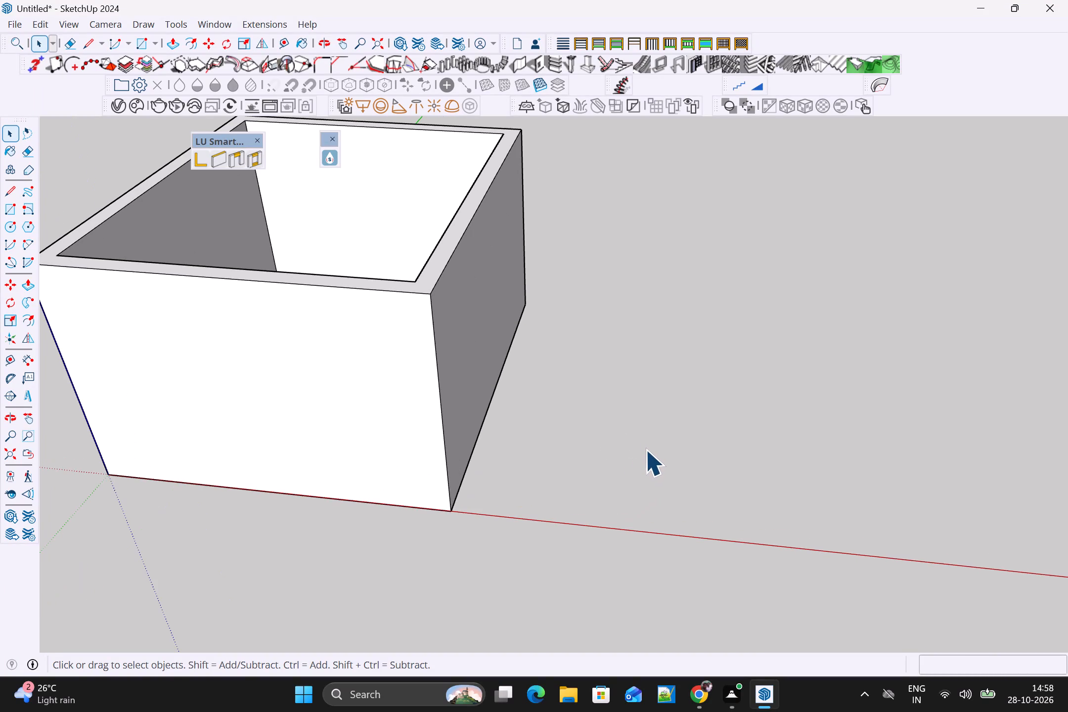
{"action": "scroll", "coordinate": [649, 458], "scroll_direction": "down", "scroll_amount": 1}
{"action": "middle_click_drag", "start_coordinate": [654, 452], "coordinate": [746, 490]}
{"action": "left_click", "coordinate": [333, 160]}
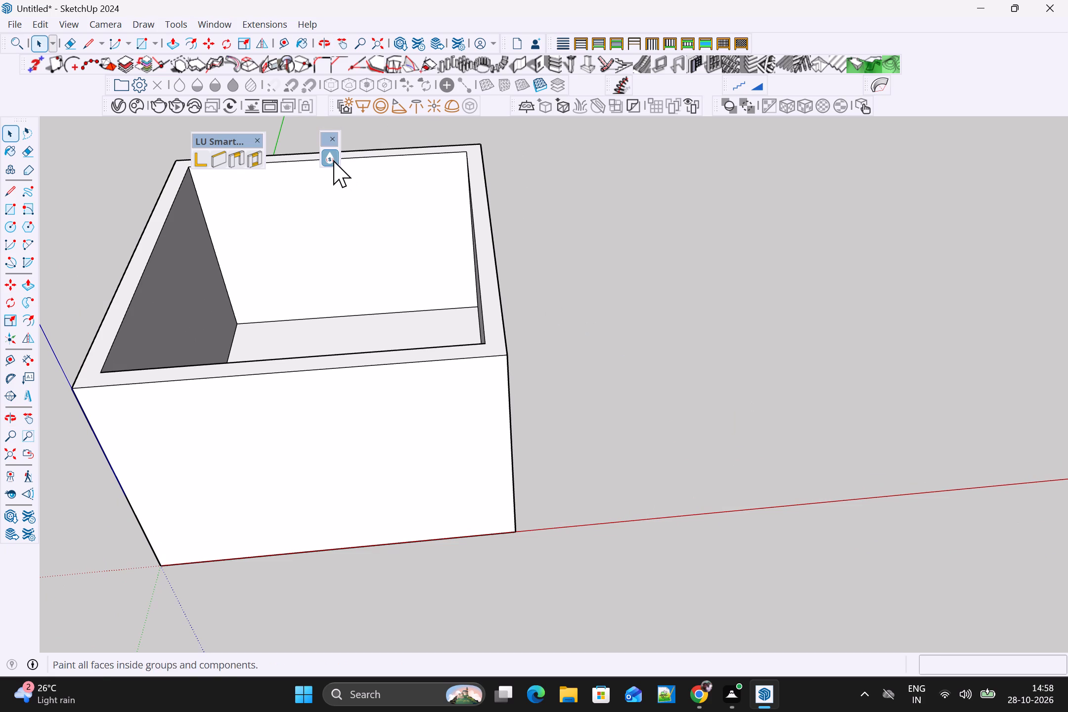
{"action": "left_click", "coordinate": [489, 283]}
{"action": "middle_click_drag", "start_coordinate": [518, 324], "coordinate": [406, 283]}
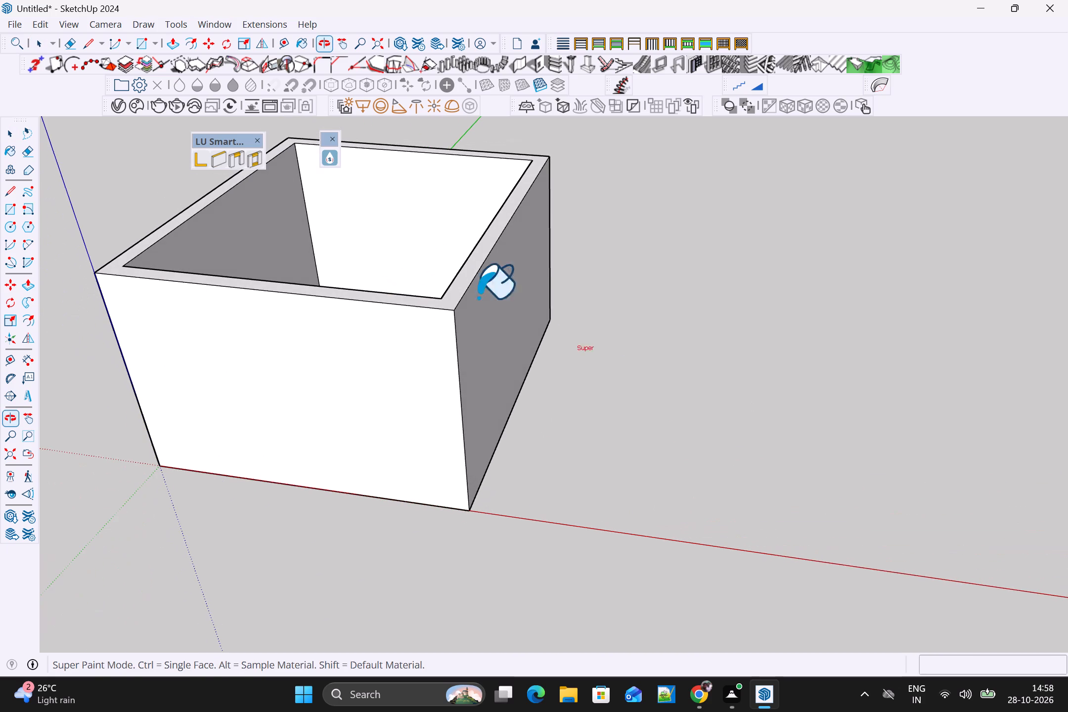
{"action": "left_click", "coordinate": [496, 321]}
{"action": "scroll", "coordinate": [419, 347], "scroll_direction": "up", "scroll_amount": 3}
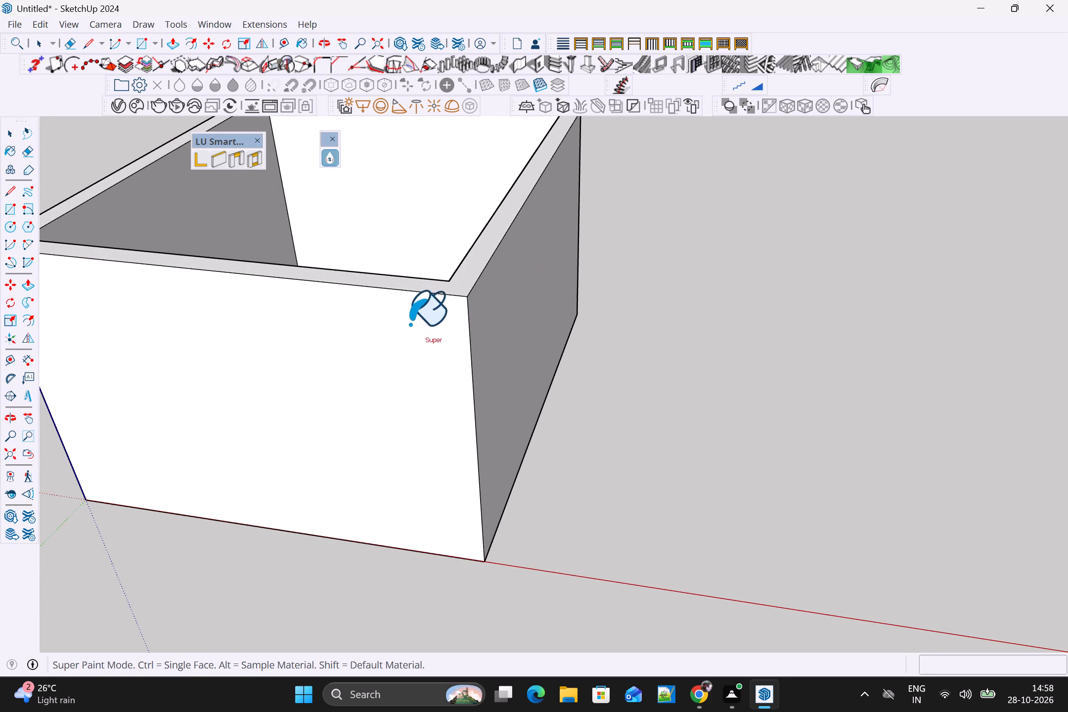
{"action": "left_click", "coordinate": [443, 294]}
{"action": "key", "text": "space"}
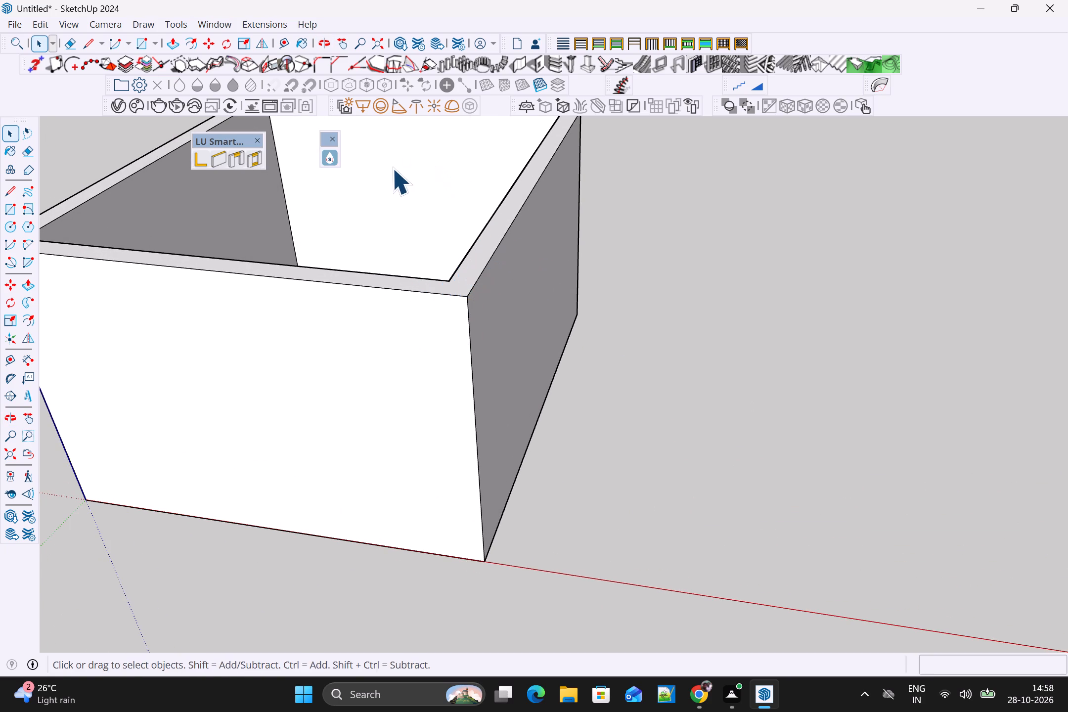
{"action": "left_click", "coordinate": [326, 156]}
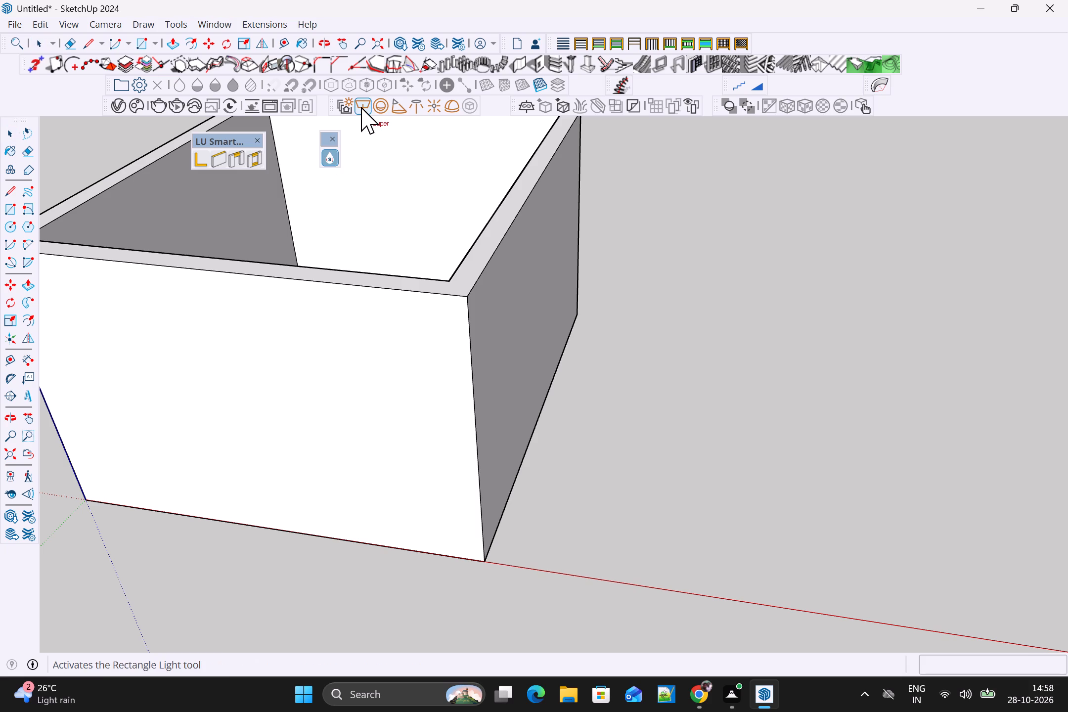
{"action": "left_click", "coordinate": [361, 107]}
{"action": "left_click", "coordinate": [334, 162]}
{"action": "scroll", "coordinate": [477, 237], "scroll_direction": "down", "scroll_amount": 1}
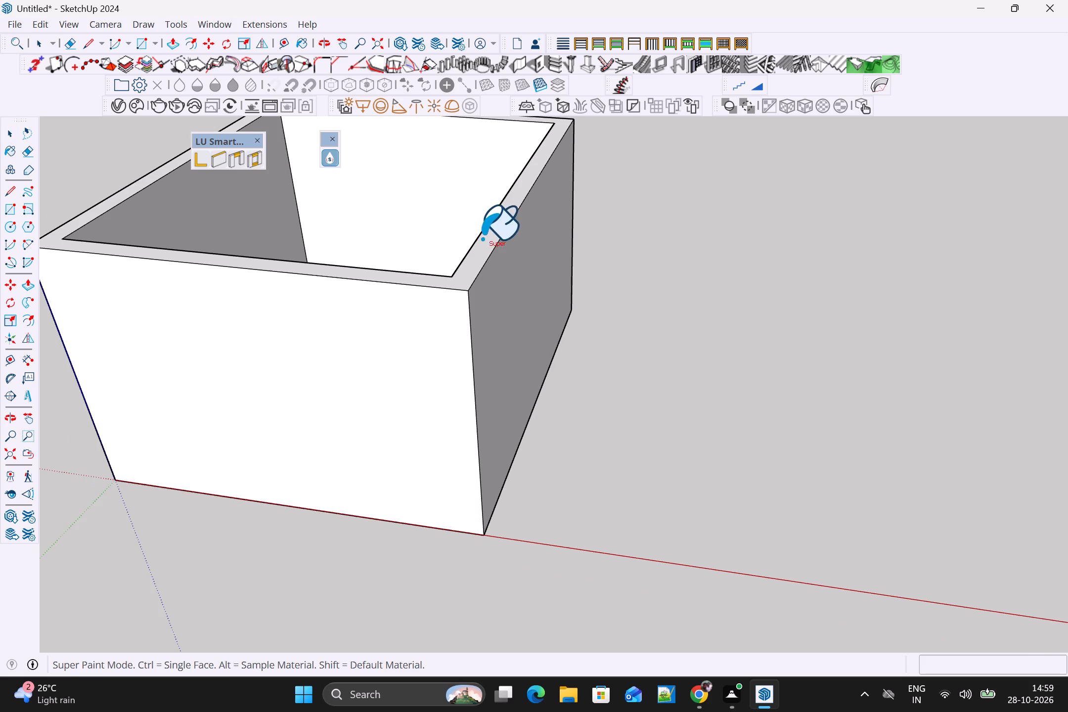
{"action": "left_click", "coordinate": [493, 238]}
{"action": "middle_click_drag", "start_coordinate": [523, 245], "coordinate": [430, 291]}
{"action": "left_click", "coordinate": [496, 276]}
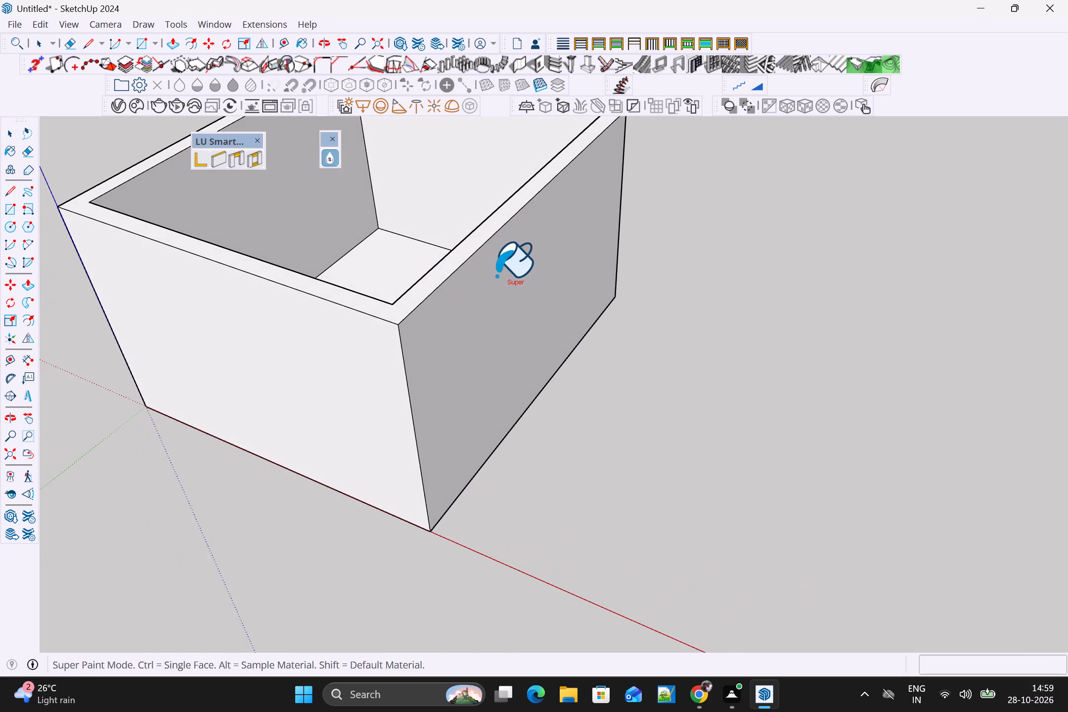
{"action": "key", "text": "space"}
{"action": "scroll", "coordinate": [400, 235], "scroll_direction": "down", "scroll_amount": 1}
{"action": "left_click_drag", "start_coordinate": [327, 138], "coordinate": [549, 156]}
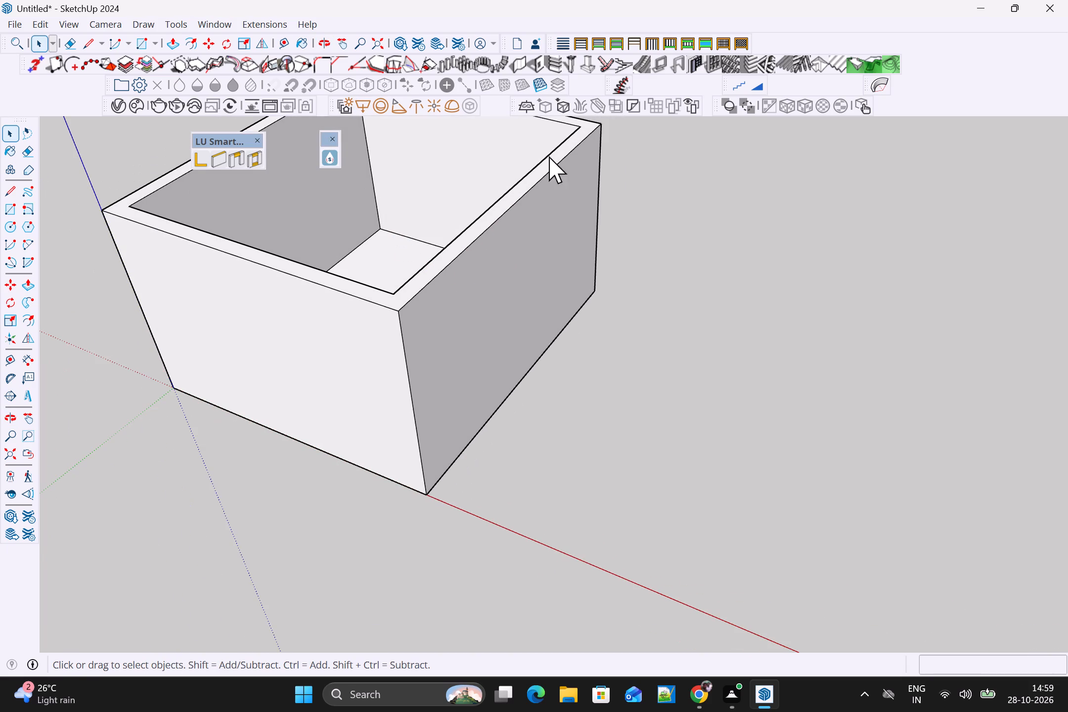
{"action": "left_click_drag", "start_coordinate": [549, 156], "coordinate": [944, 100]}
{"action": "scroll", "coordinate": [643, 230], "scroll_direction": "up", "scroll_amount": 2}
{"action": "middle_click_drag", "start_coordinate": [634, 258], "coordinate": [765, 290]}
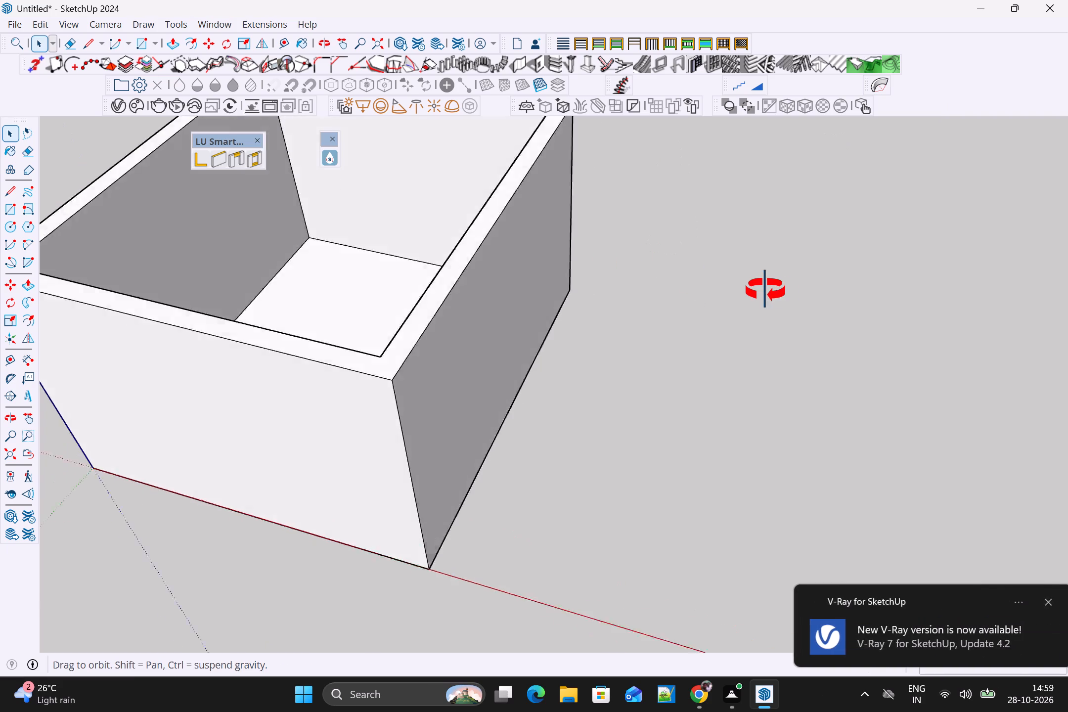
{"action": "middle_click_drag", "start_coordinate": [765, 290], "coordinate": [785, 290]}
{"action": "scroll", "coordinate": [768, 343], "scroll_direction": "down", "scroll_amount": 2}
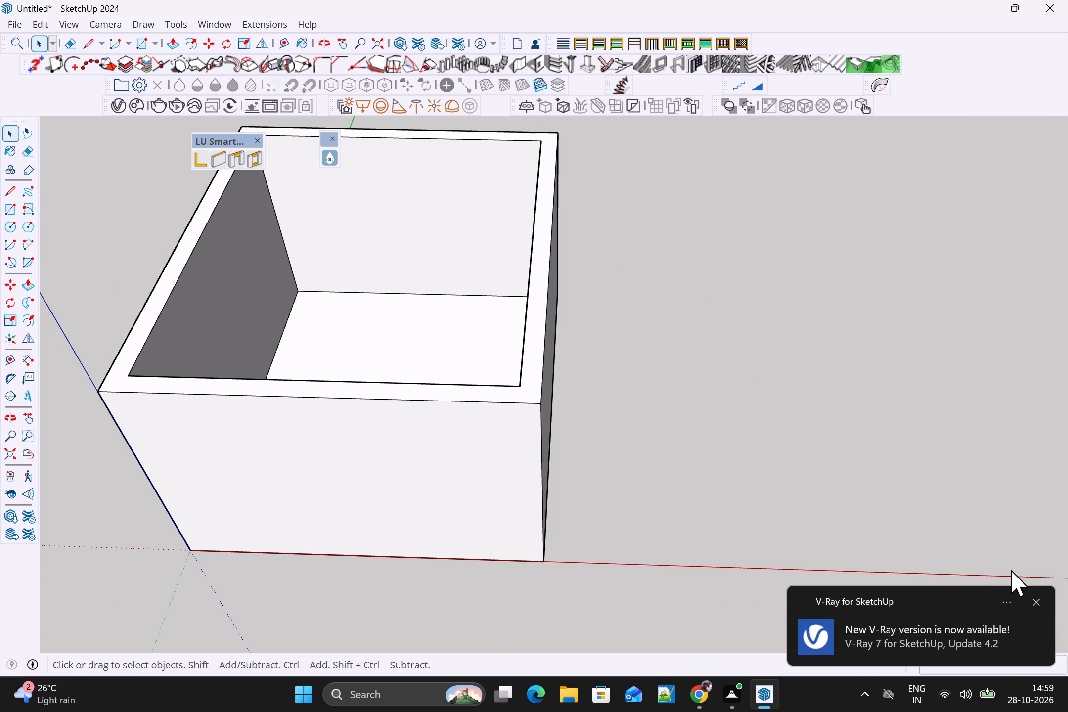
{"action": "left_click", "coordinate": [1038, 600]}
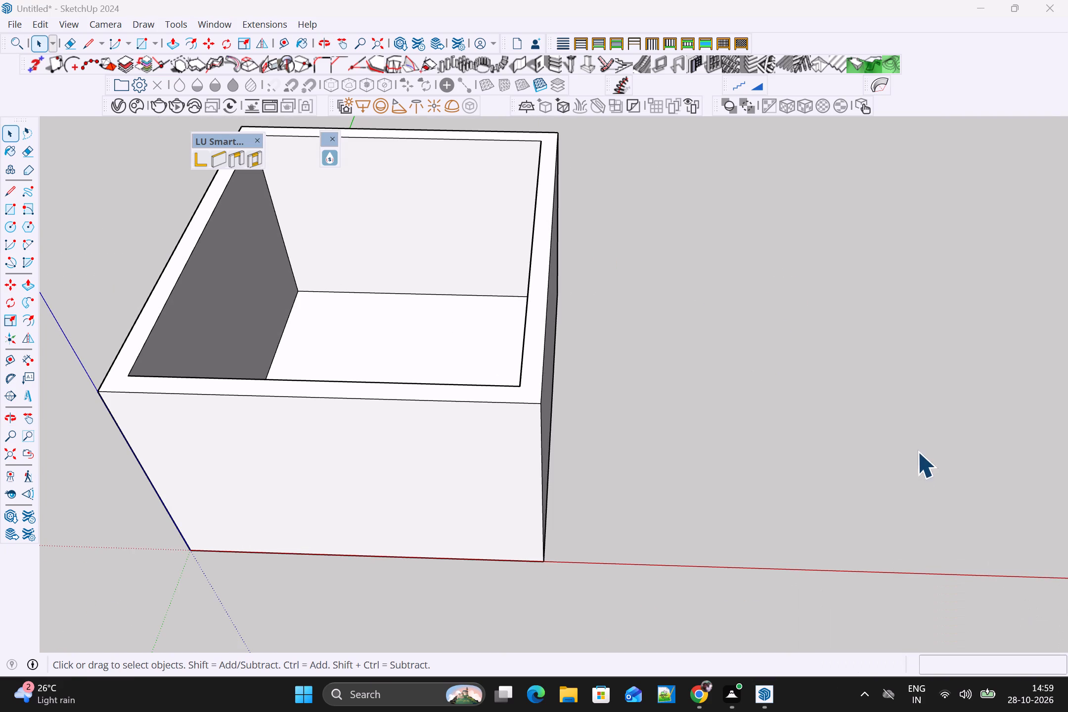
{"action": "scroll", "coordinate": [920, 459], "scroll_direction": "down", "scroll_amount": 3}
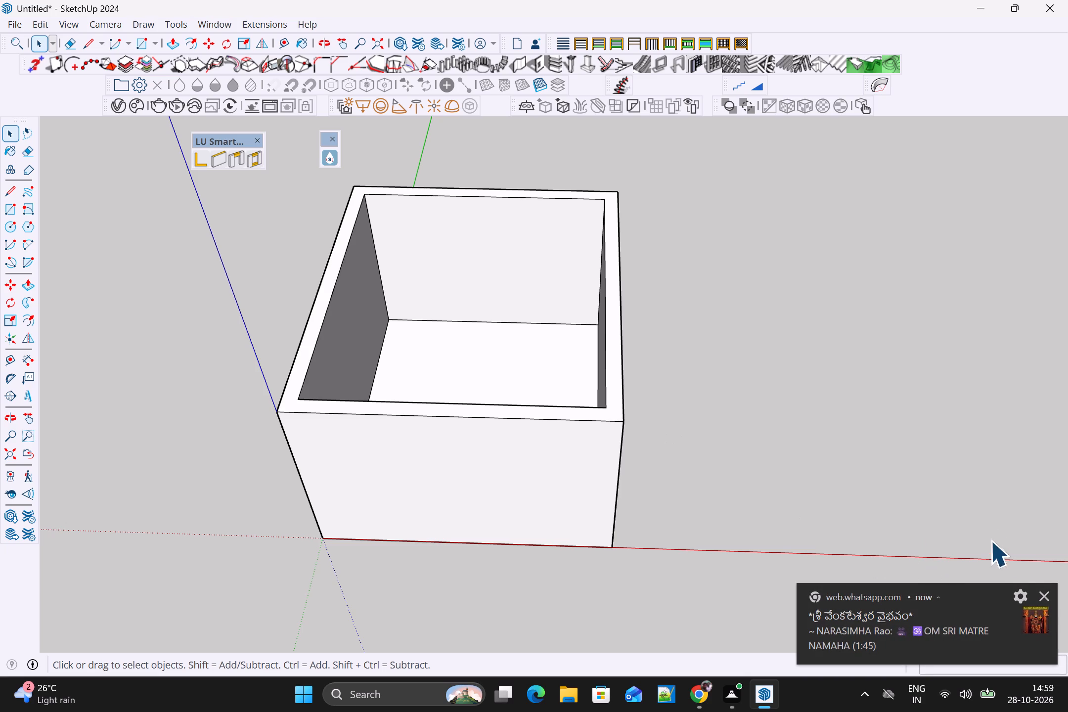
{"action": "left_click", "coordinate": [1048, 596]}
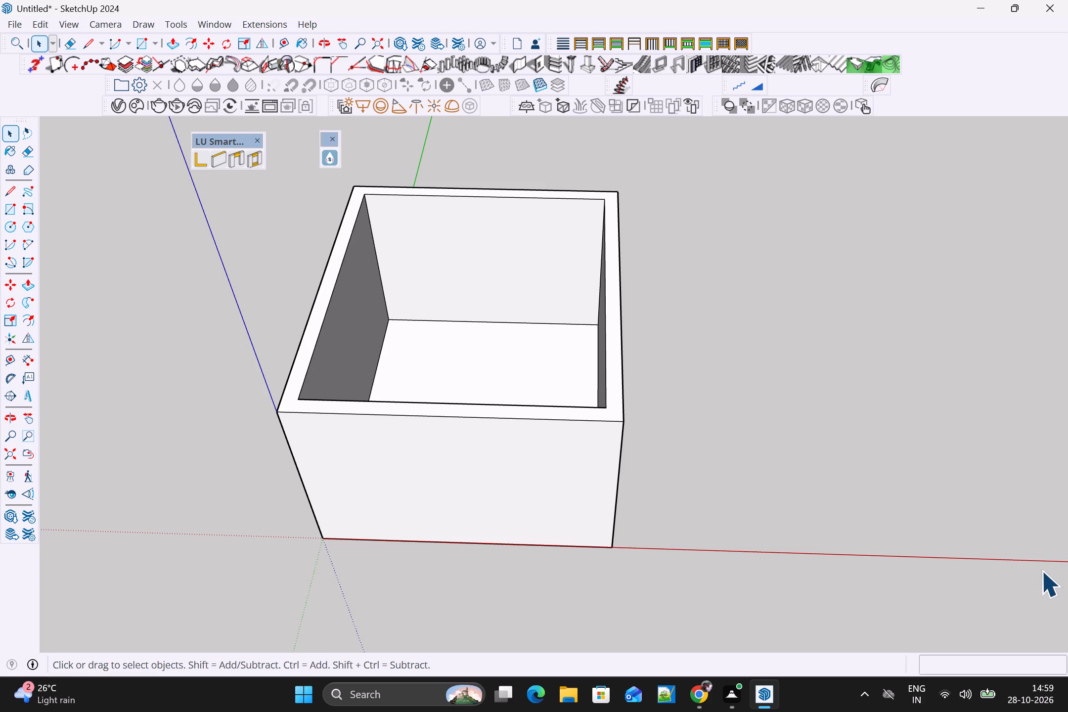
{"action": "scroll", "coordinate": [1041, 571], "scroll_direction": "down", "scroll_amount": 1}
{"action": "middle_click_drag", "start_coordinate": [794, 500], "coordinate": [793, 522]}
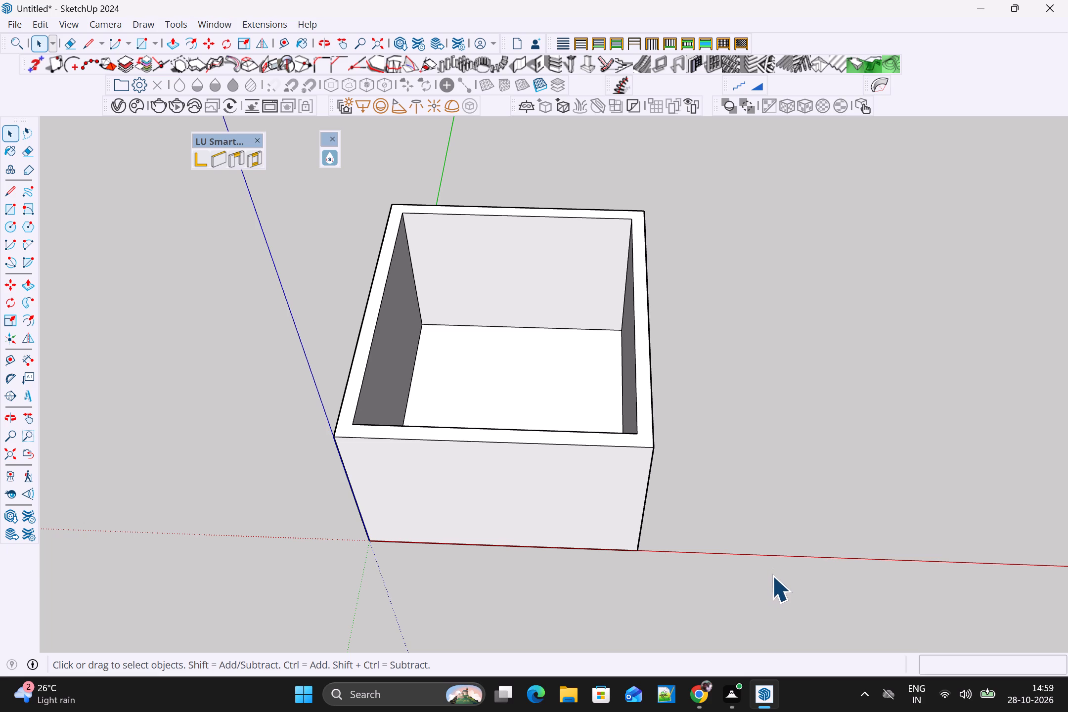
Select all of the room's connected faces and edges and make them a group.
{"action": "middle_click_drag", "start_coordinate": [476, 363], "coordinate": [482, 211]}
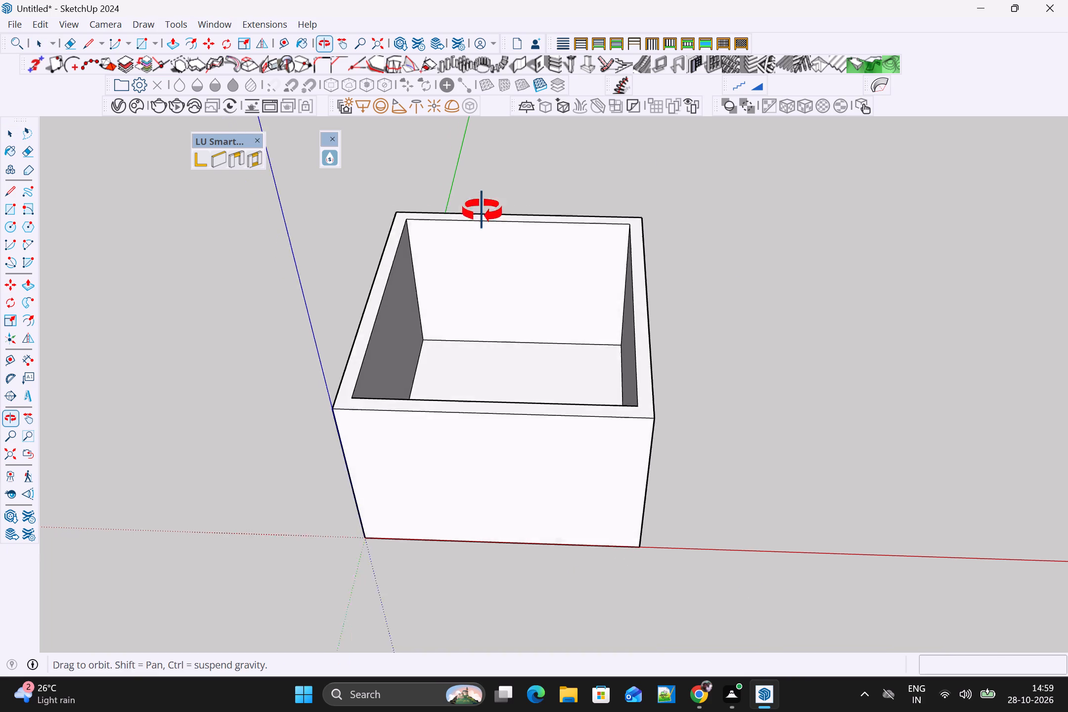
{"action": "middle_click_drag", "start_coordinate": [482, 211], "coordinate": [508, 99]}
{"action": "scroll", "coordinate": [444, 241], "scroll_direction": "up", "scroll_amount": 1}
{"action": "middle_click_drag", "start_coordinate": [449, 274], "coordinate": [435, 319]}
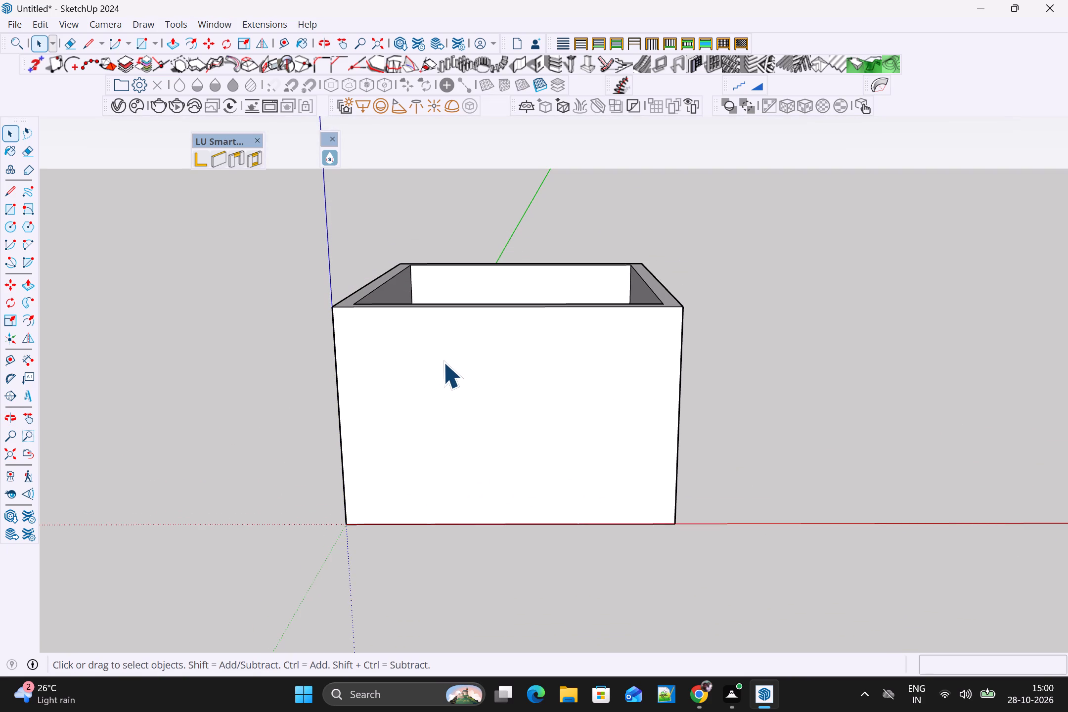
{"action": "double_click", "coordinate": [443, 362]}
{"action": "left_click", "coordinate": [449, 360]}
{"action": "left_click", "coordinate": [725, 355]}
{"action": "left_click", "coordinate": [567, 368]}
{"action": "triple_click", "coordinate": [566, 368]}
{"action": "left_click", "coordinate": [566, 368]}
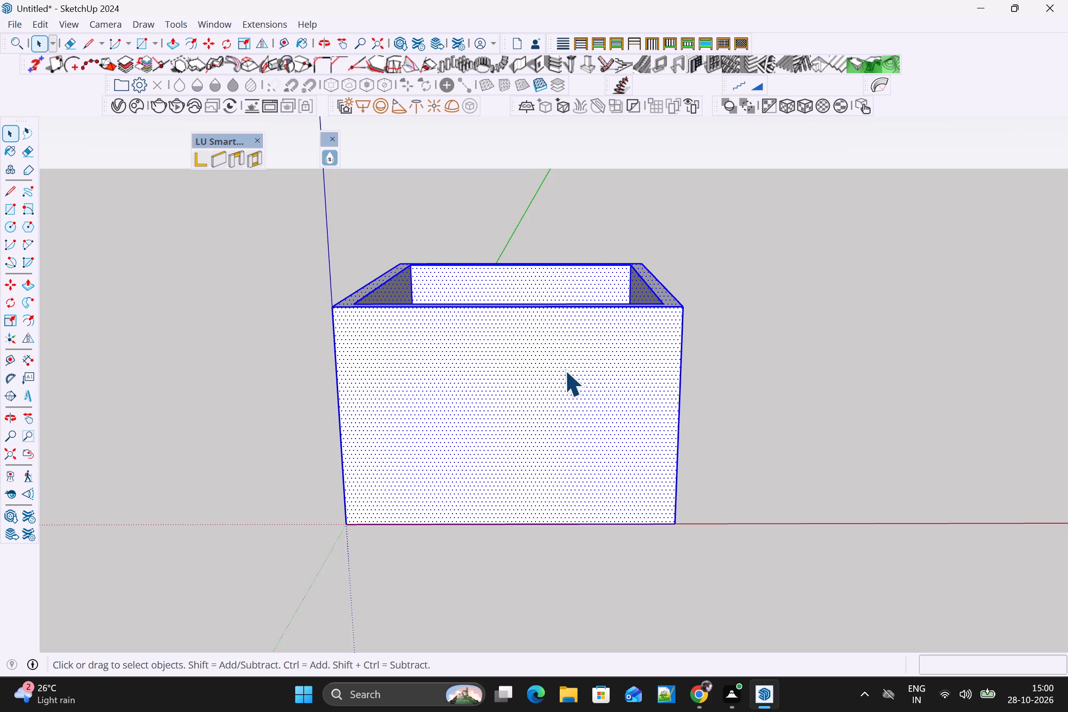
{"action": "scroll", "coordinate": [565, 370], "scroll_direction": "up", "scroll_amount": 3}
{"action": "right_click", "coordinate": [537, 370]}
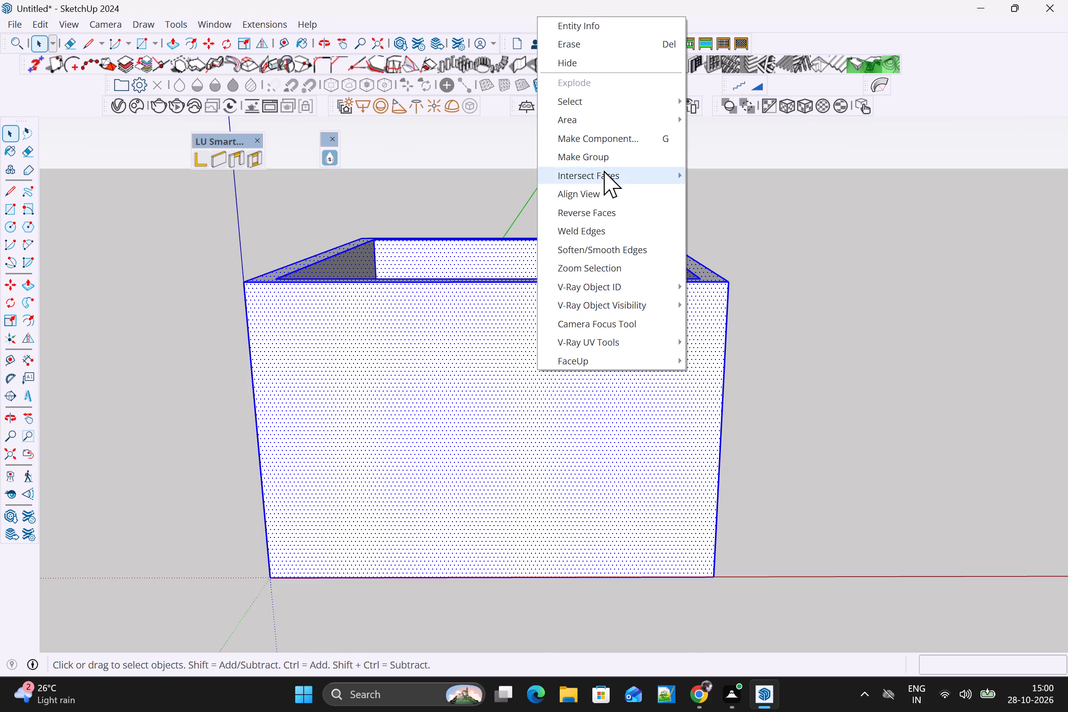
{"action": "left_click", "coordinate": [598, 155]}
Inside the room group, draw a door rectangle about 3' 7 1/2" wide by 8' 13/16" high on the front wall, reaching its base edge.
{"action": "scroll", "coordinate": [536, 349], "scroll_direction": "up", "scroll_amount": 3}
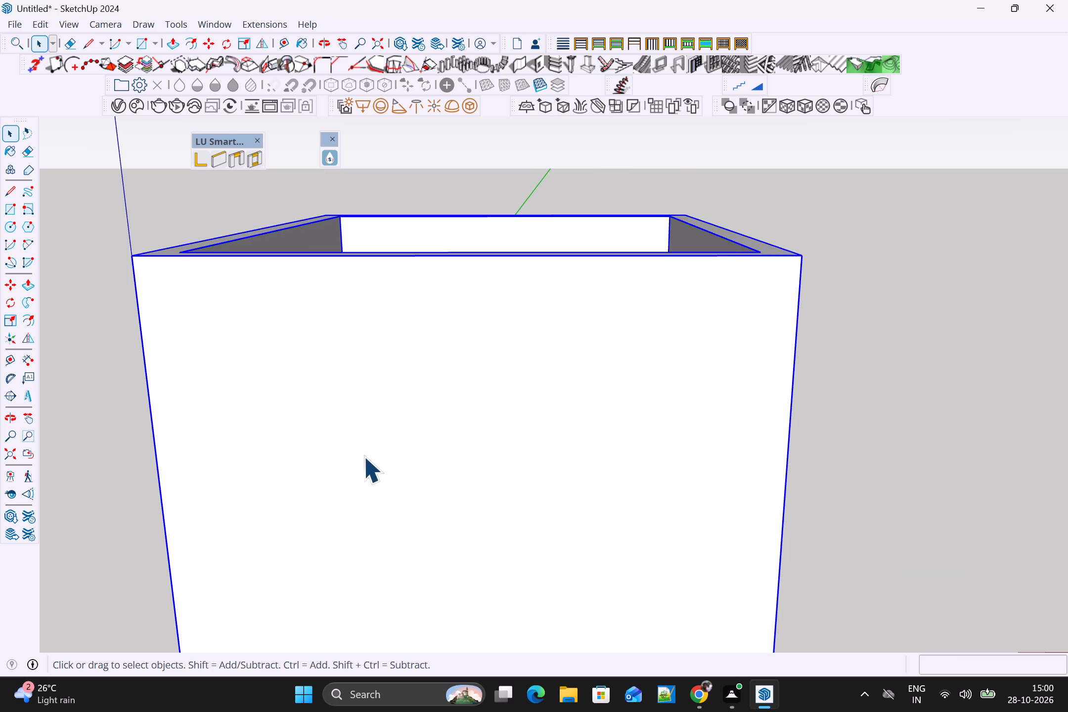
{"action": "left_click_drag", "start_coordinate": [368, 433], "coordinate": [362, 440]}
{"action": "double_click", "coordinate": [362, 441]}
{"action": "left_click", "coordinate": [385, 467]}
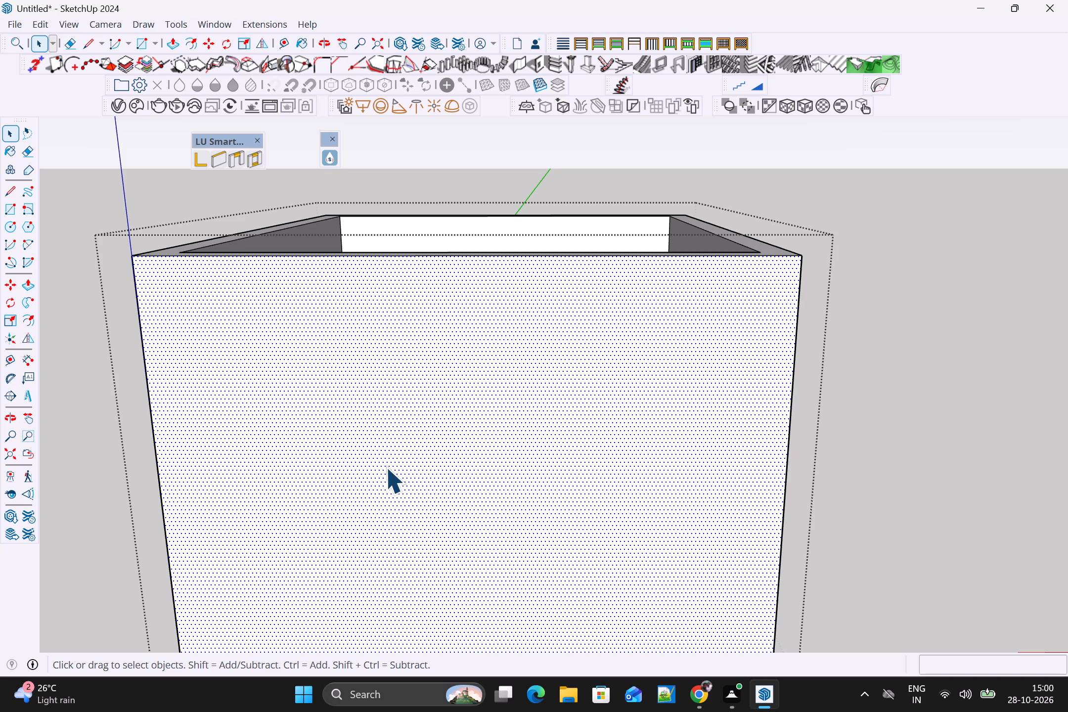
{"action": "left_click", "coordinate": [394, 459]}
{"action": "left_click", "coordinate": [393, 454]}
{"action": "key", "text": "r"}
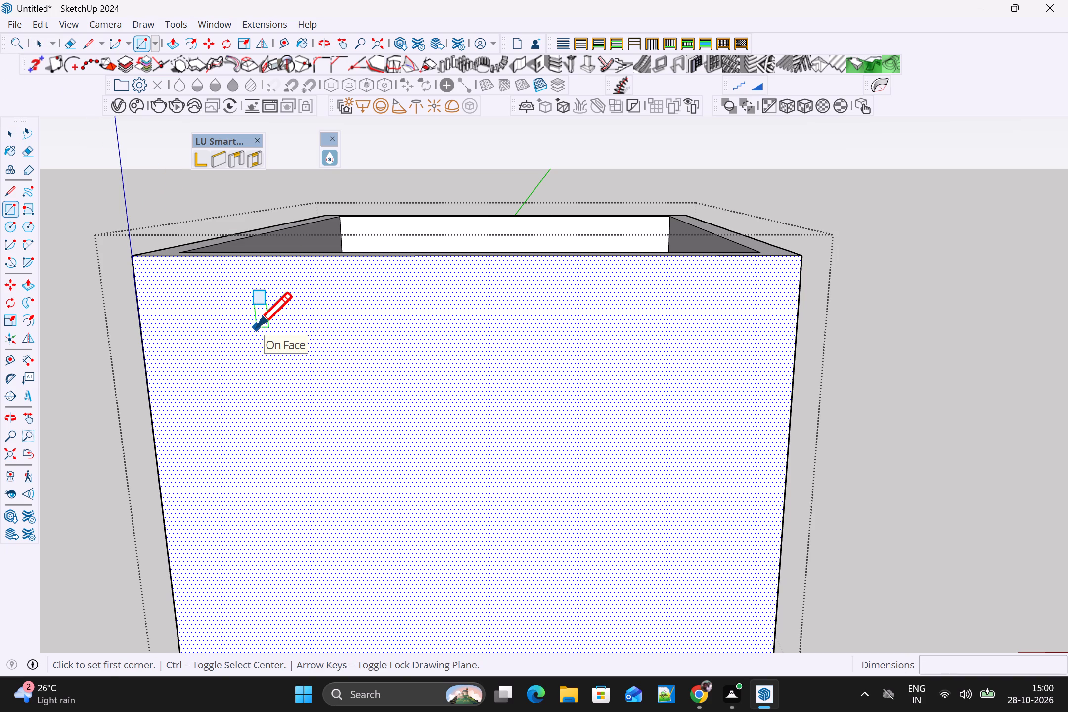
{"action": "left_click", "coordinate": [267, 341]}
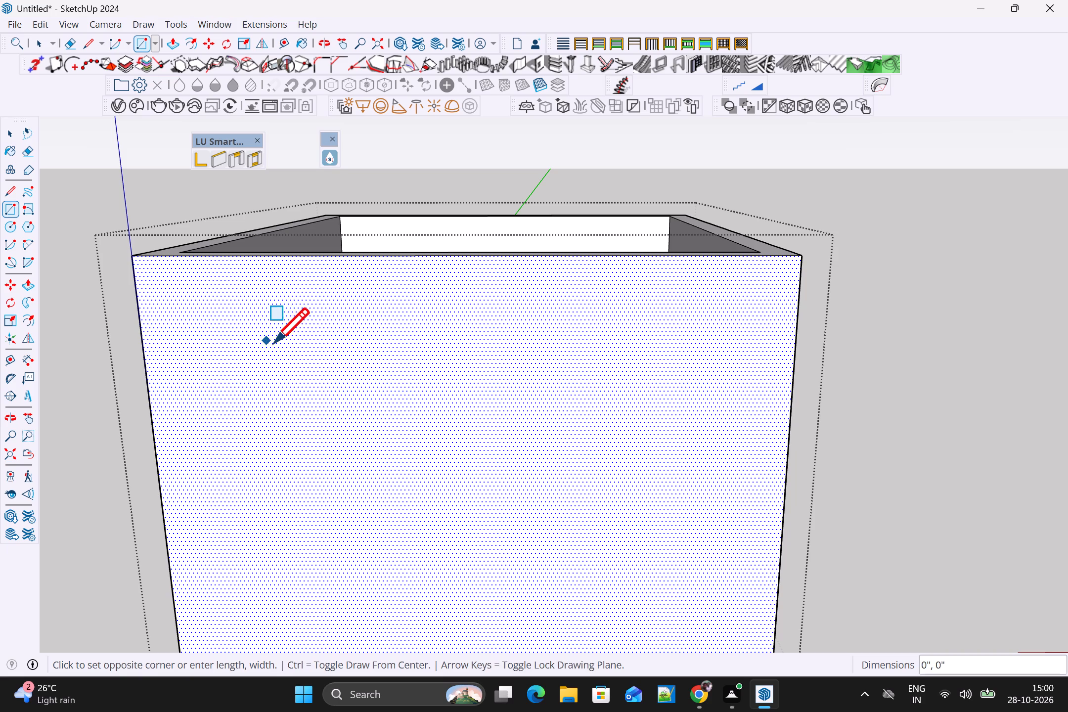
{"action": "scroll", "coordinate": [326, 447], "scroll_direction": "down", "scroll_amount": 2}
{"action": "middle_click_drag", "start_coordinate": [323, 480], "coordinate": [355, 421]}
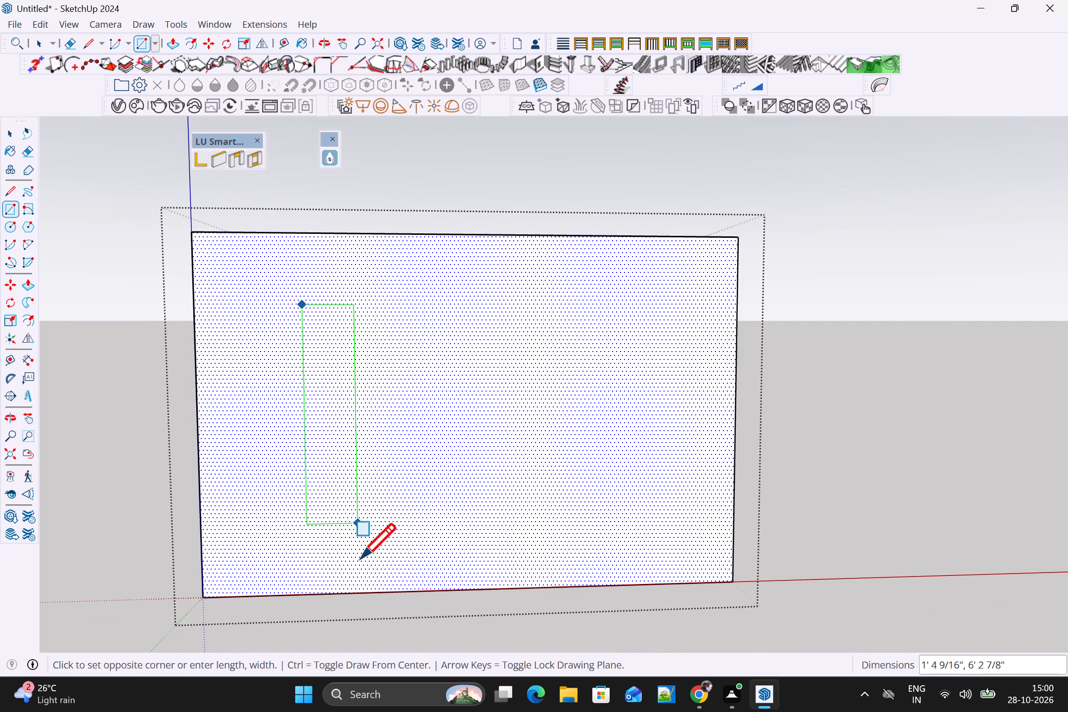
{"action": "left_click", "coordinate": [438, 590]}
{"action": "scroll", "coordinate": [534, 586], "scroll_direction": "down", "scroll_amount": 2}
{"action": "middle_click_drag", "start_coordinate": [529, 589], "coordinate": [480, 667]}
{"action": "scroll", "coordinate": [416, 509], "scroll_direction": "up", "scroll_amount": 2}
{"action": "key", "text": "space"}
Select the door rectangle's face on the front wall.
{"action": "scroll", "coordinate": [353, 449], "scroll_direction": "up", "scroll_amount": 3}
{"action": "left_click", "coordinate": [359, 460]}
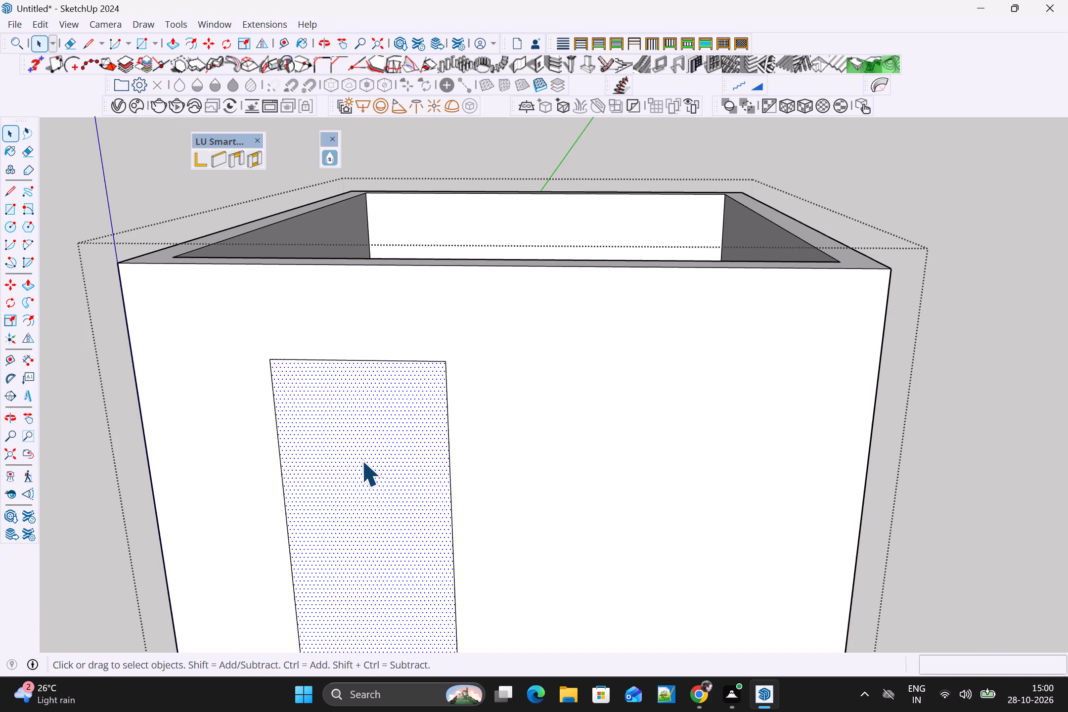
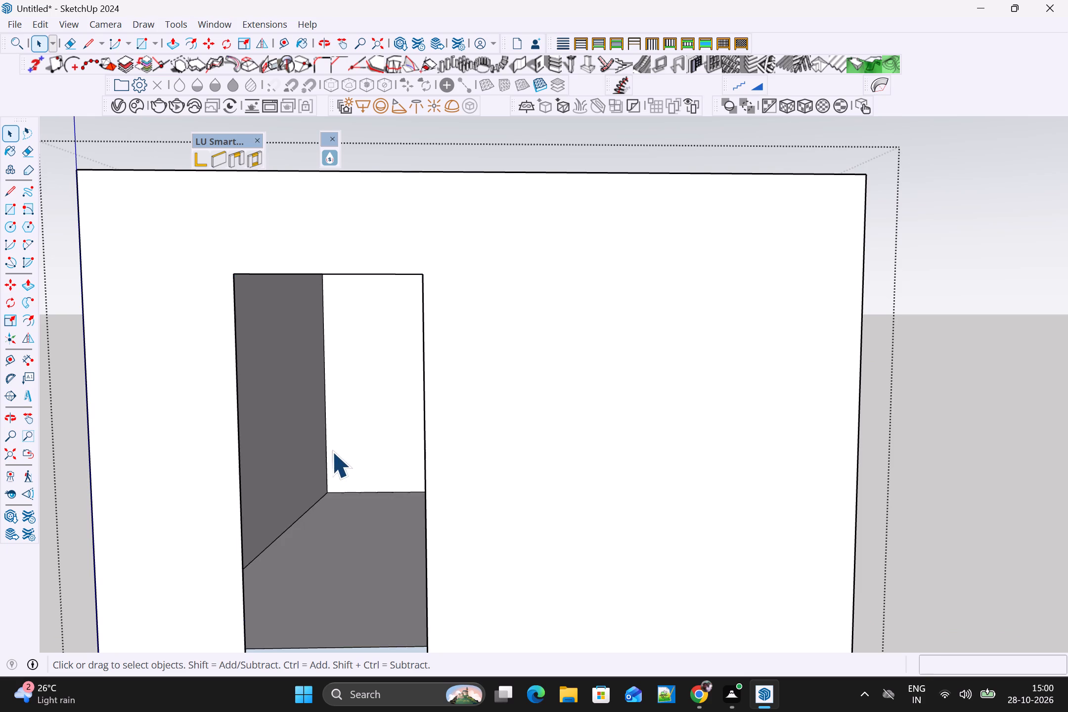
Undo the door opening and the door rectangle on the front wall inside the room group.
{"action": "scroll", "coordinate": [366, 458], "scroll_direction": "down", "scroll_amount": 2}
{"action": "middle_click_drag", "start_coordinate": [458, 475], "coordinate": [110, 634]}
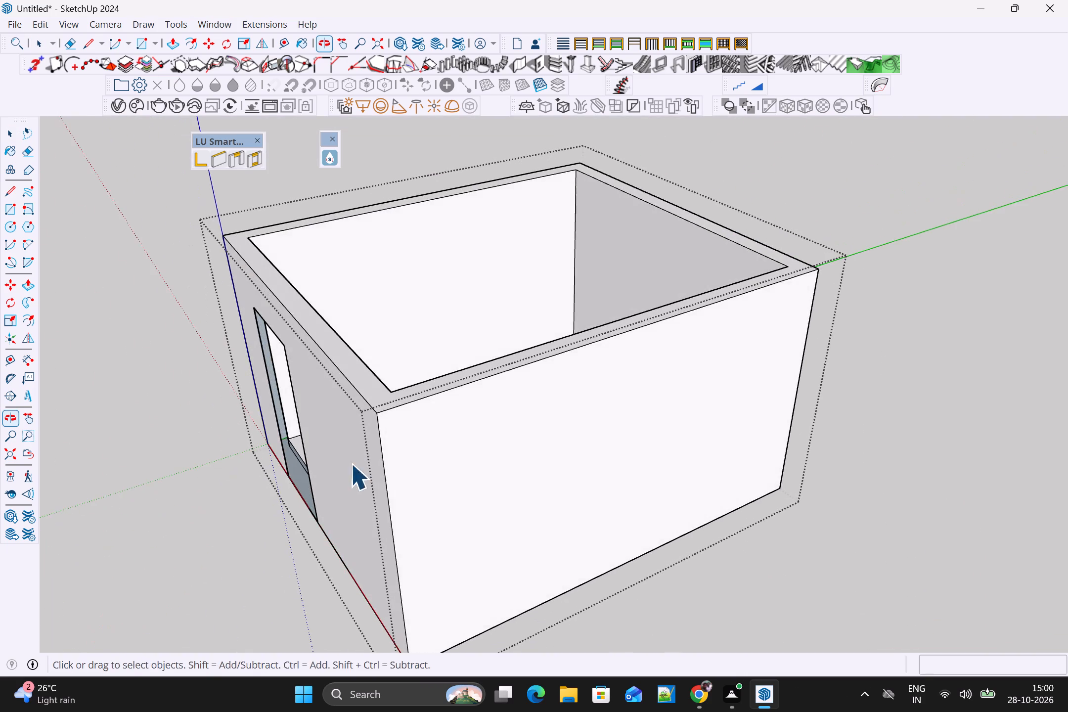
{"action": "middle_click_drag", "start_coordinate": [397, 432], "coordinate": [599, 445]}
{"action": "scroll", "coordinate": [601, 445], "scroll_direction": "down", "scroll_amount": 1}
{"action": "key", "text": "ctrl+z"}
{"action": "key", "text": "ctrl+z"}
{"action": "key", "text": "ctrl+z"}
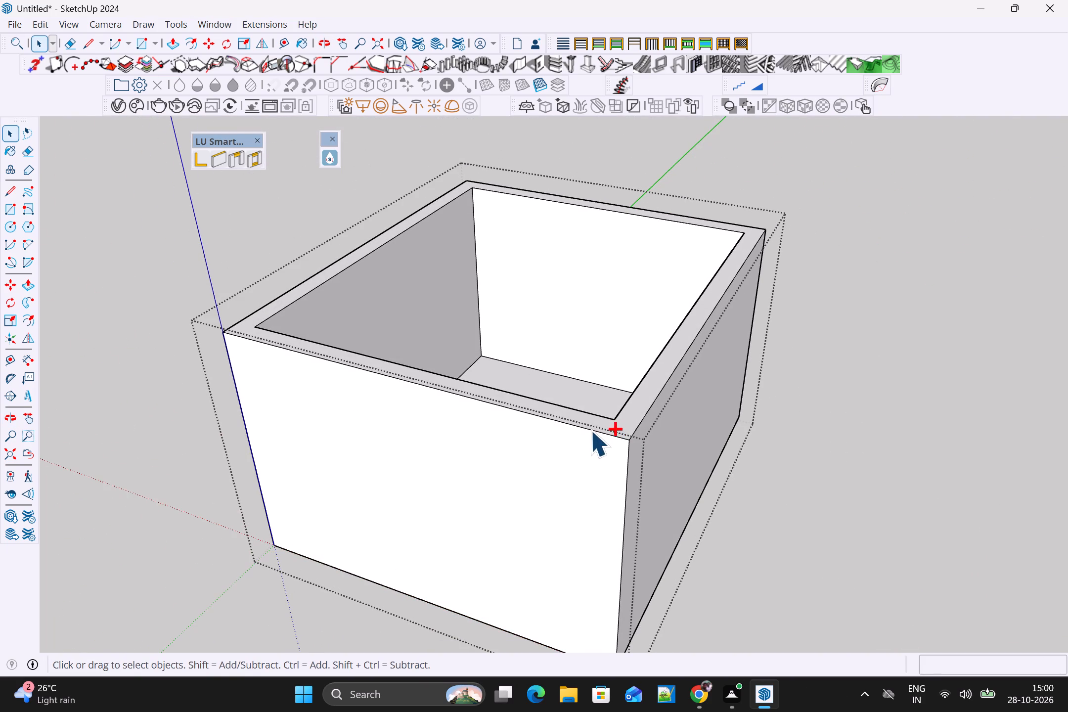
Leave the room group's editing, select the whole room group and explode it into loose geometry.
{"action": "key", "text": "space"}
{"action": "left_click", "coordinate": [824, 486]}
{"action": "left_click", "coordinate": [480, 456]}
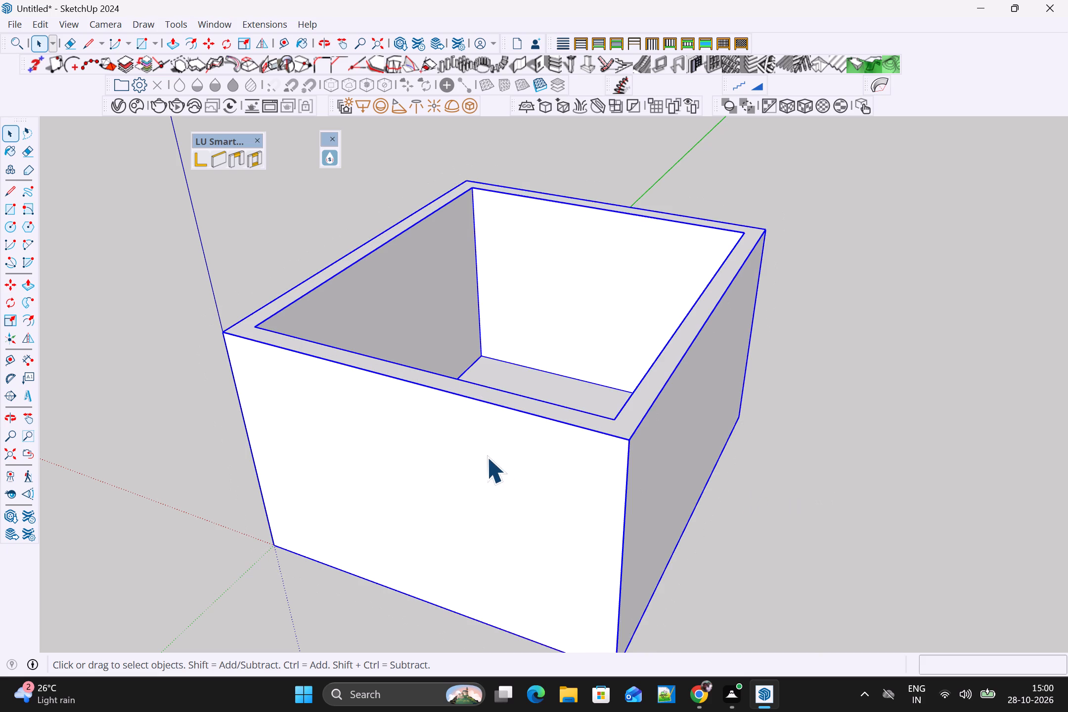
{"action": "right_click", "coordinate": [487, 453]}
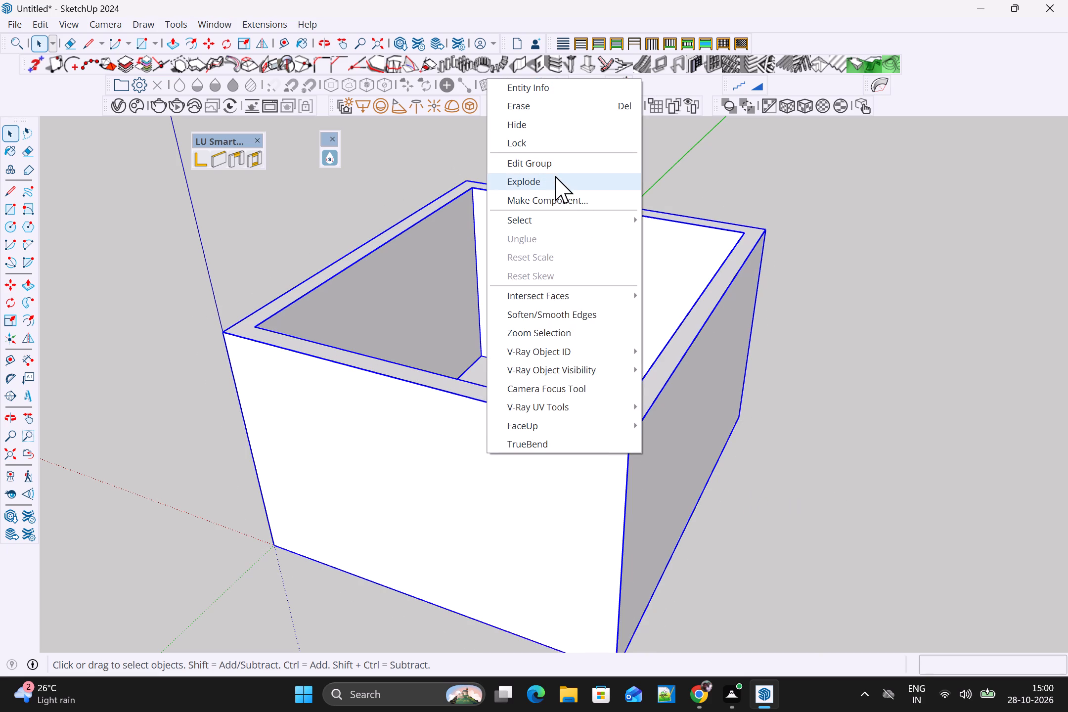
{"action": "left_click", "coordinate": [555, 176]}
{"action": "left_click", "coordinate": [843, 463]}
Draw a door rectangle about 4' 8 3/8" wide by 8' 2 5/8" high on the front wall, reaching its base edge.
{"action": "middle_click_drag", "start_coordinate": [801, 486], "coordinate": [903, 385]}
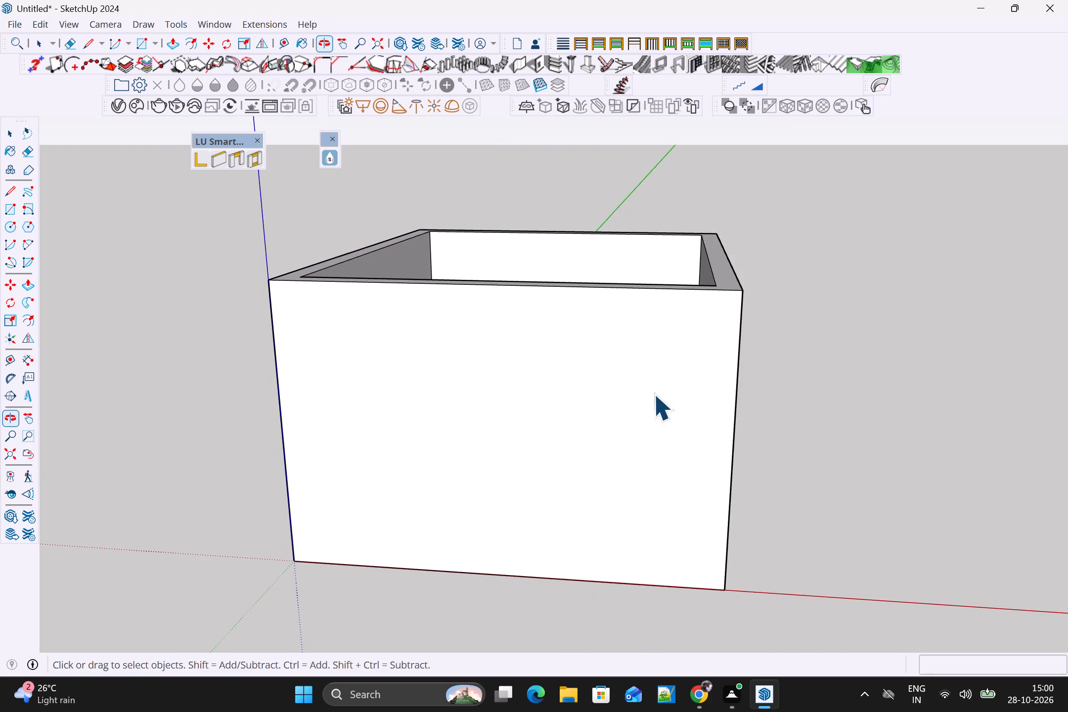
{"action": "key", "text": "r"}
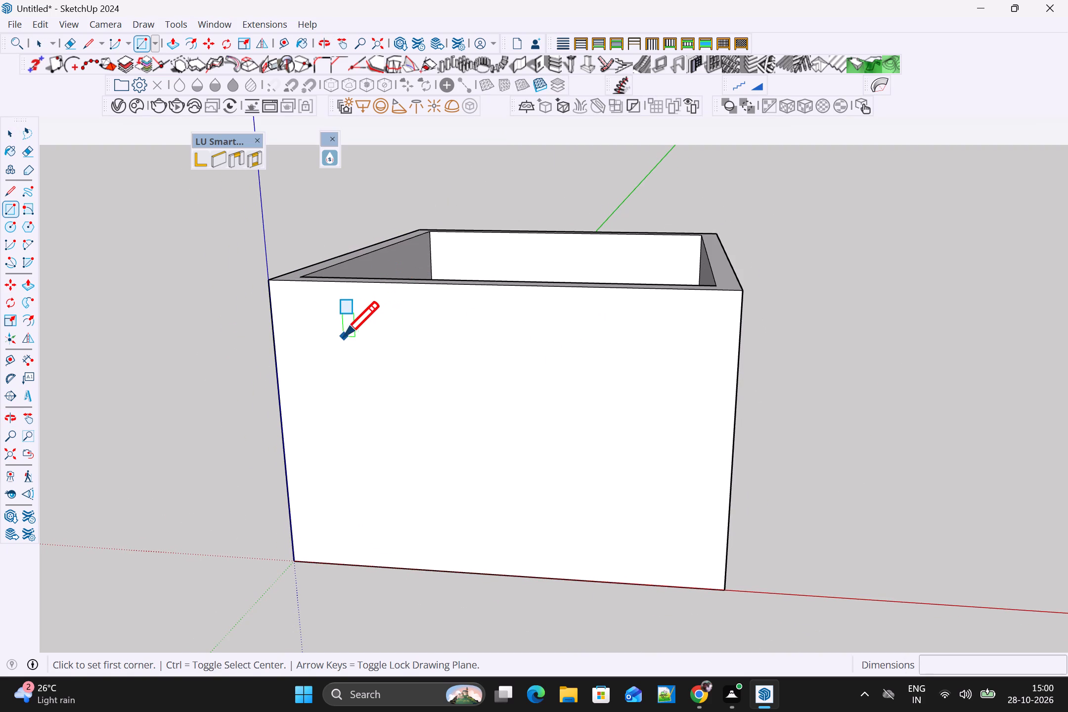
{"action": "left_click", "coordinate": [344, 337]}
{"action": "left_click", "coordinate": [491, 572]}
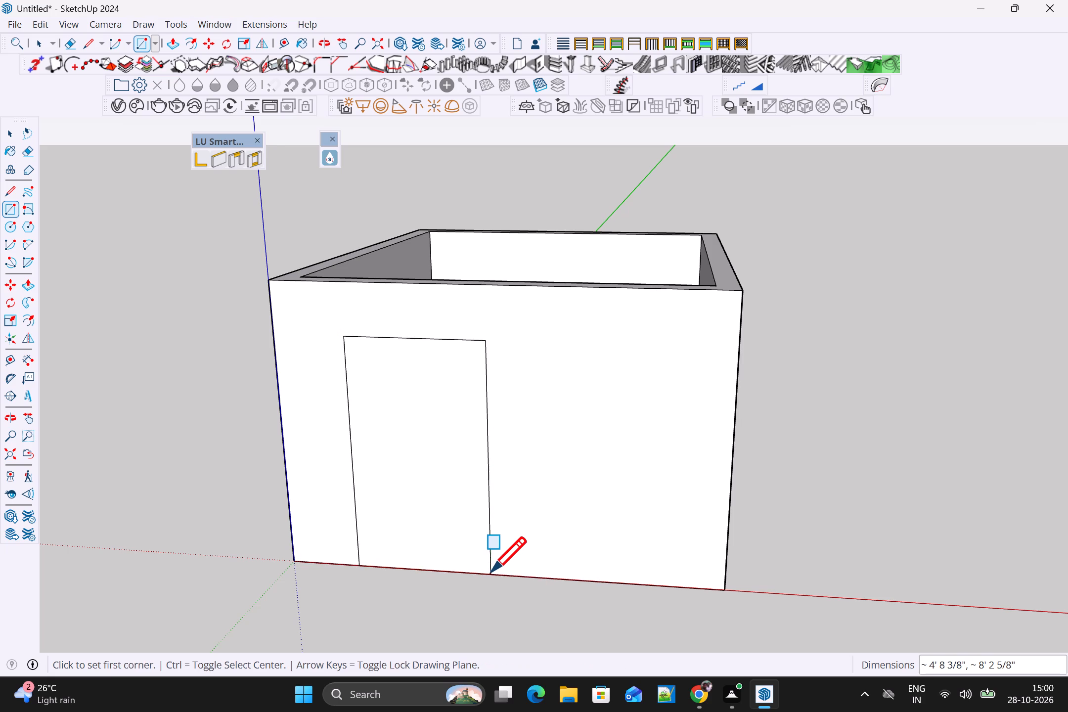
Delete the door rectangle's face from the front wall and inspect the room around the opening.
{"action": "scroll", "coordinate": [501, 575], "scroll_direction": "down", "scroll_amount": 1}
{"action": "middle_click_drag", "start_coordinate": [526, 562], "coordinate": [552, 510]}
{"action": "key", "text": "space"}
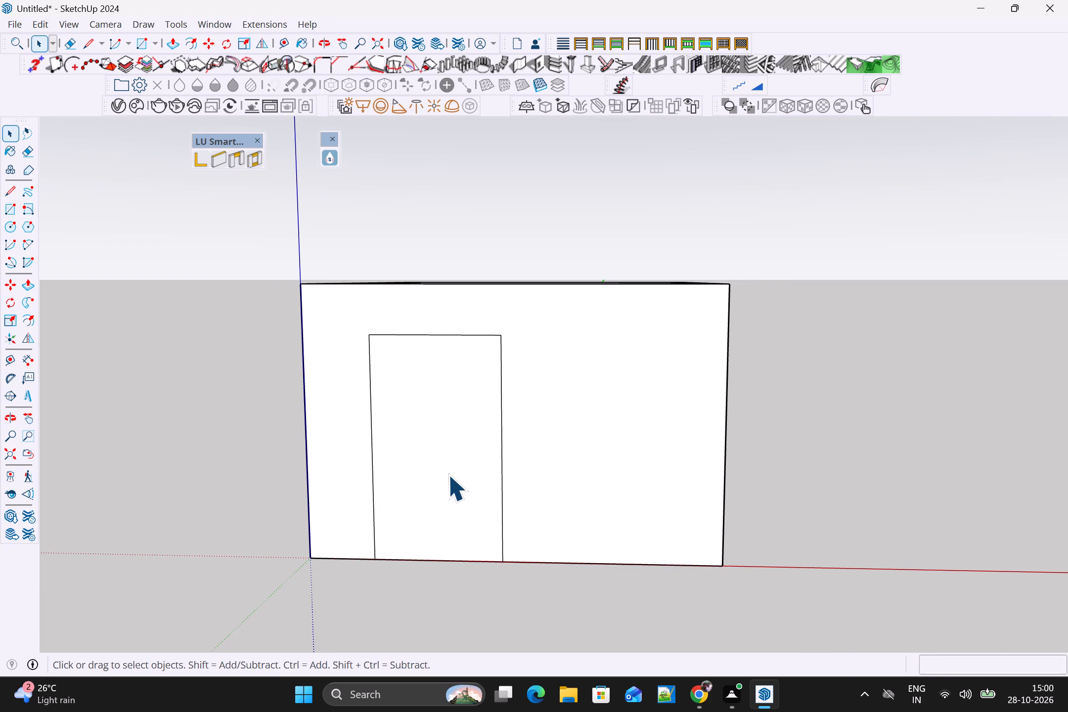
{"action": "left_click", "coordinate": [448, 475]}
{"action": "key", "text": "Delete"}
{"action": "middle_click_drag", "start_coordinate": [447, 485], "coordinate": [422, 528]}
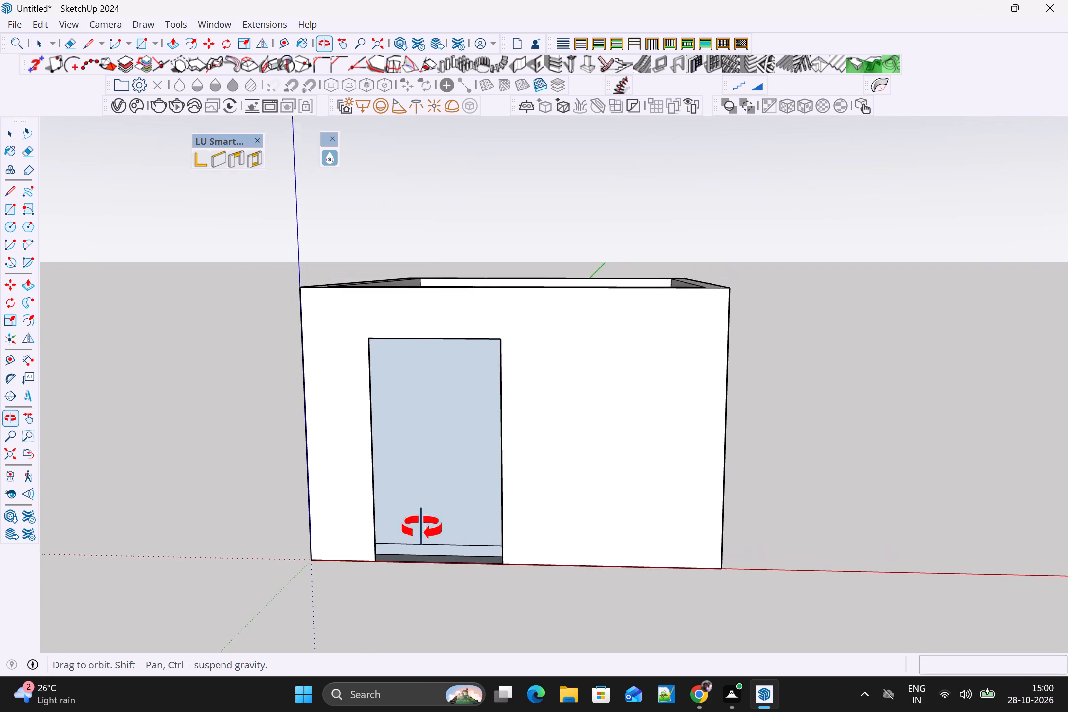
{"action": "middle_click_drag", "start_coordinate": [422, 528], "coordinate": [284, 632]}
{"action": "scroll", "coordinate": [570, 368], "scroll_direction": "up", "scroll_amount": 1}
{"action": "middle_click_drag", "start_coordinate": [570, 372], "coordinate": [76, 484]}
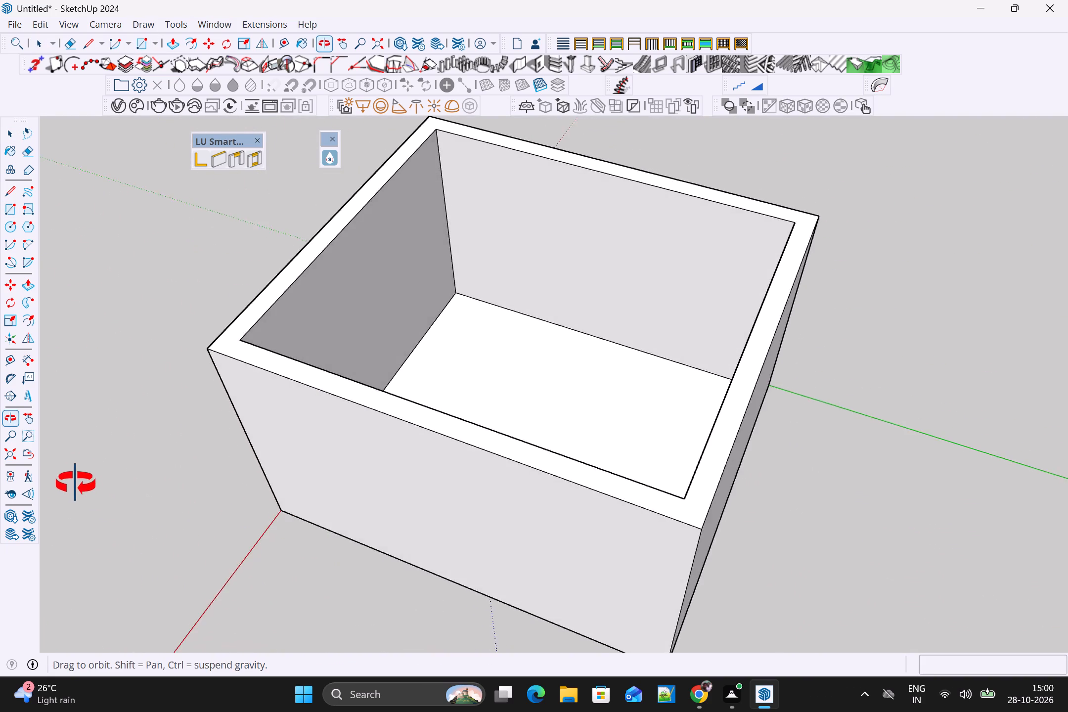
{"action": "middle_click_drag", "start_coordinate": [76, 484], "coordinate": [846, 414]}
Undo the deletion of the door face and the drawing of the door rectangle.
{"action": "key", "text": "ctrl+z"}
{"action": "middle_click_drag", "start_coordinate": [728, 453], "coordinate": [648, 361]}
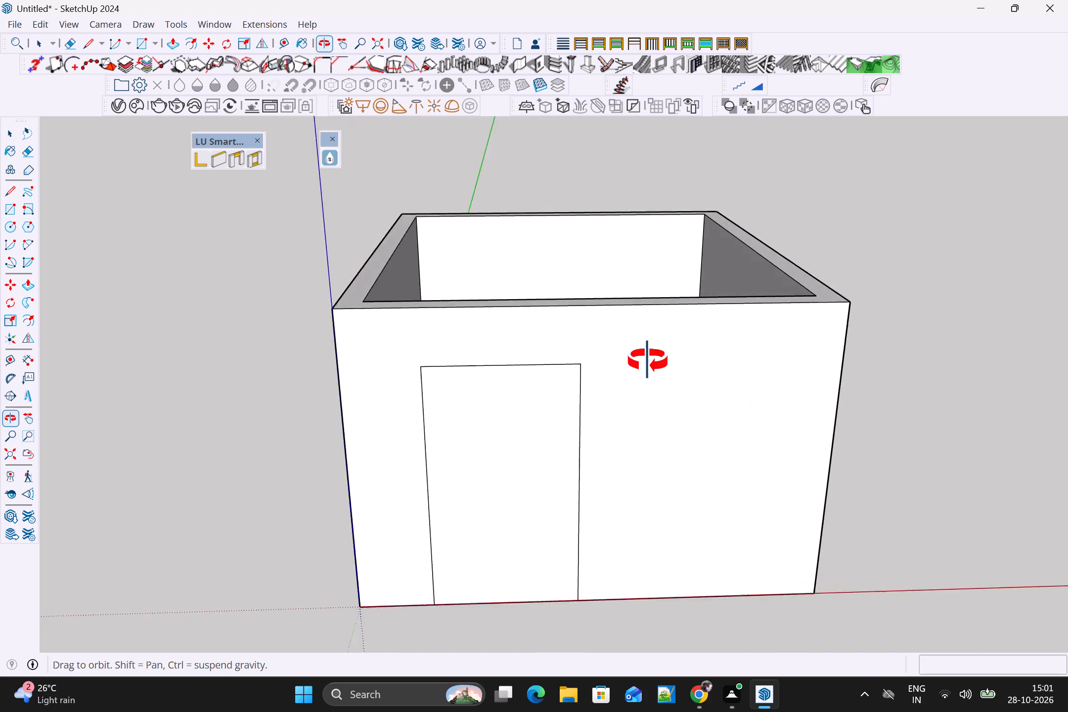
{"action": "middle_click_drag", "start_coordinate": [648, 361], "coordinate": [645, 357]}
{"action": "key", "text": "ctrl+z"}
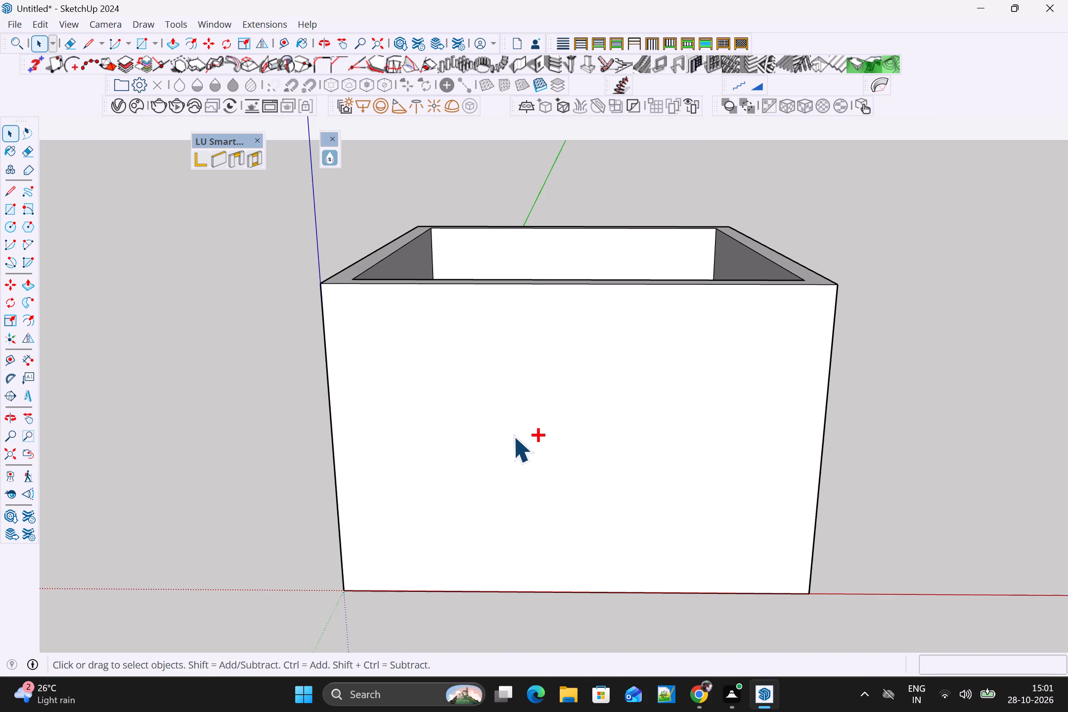
Draw a door rectangle about 4' 3/8" wide by 7' 8 15/16" high on the front wall, ending slightly above its base edge.
{"action": "key", "text": "r"}
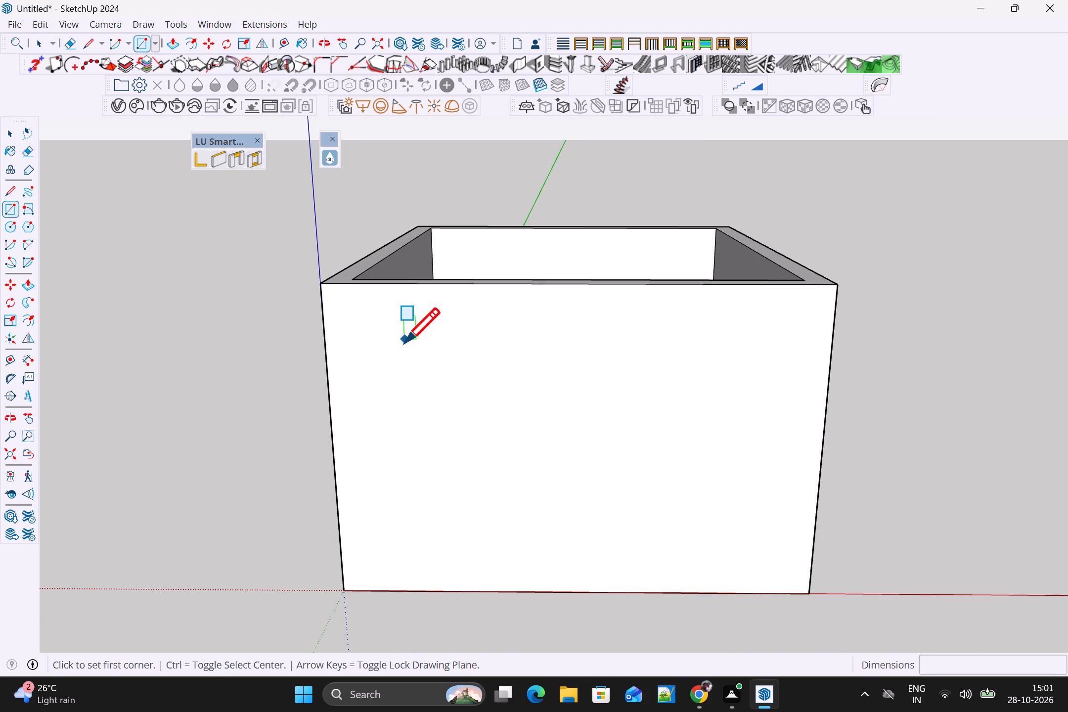
{"action": "left_click", "coordinate": [404, 344]}
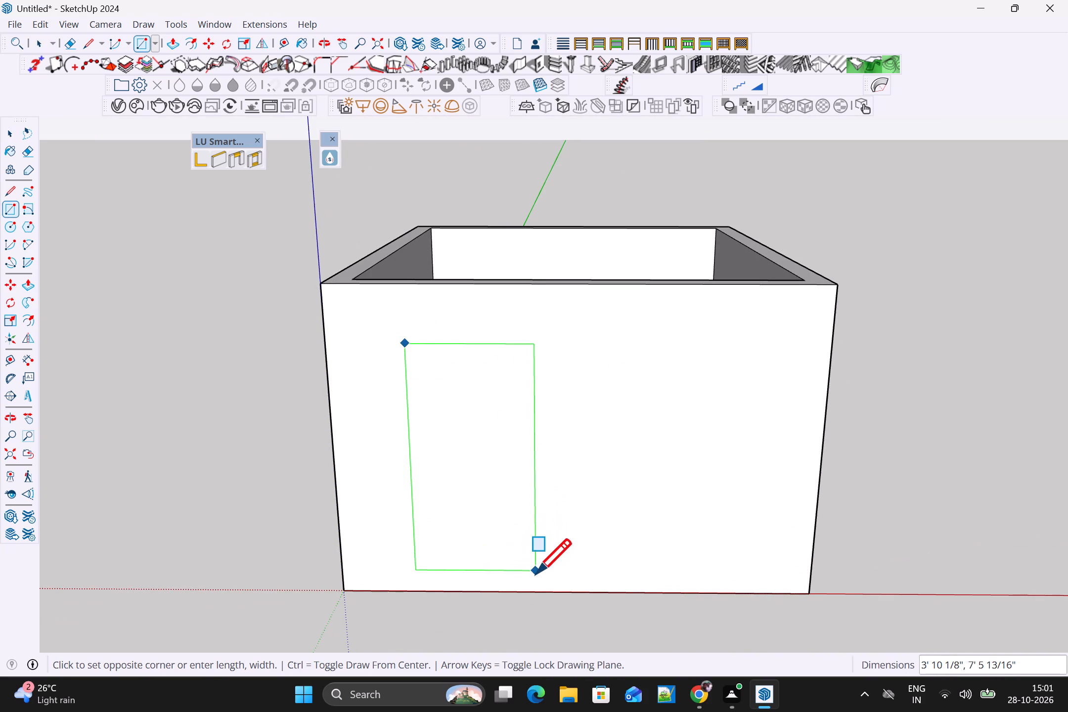
{"action": "left_click", "coordinate": [542, 579]}
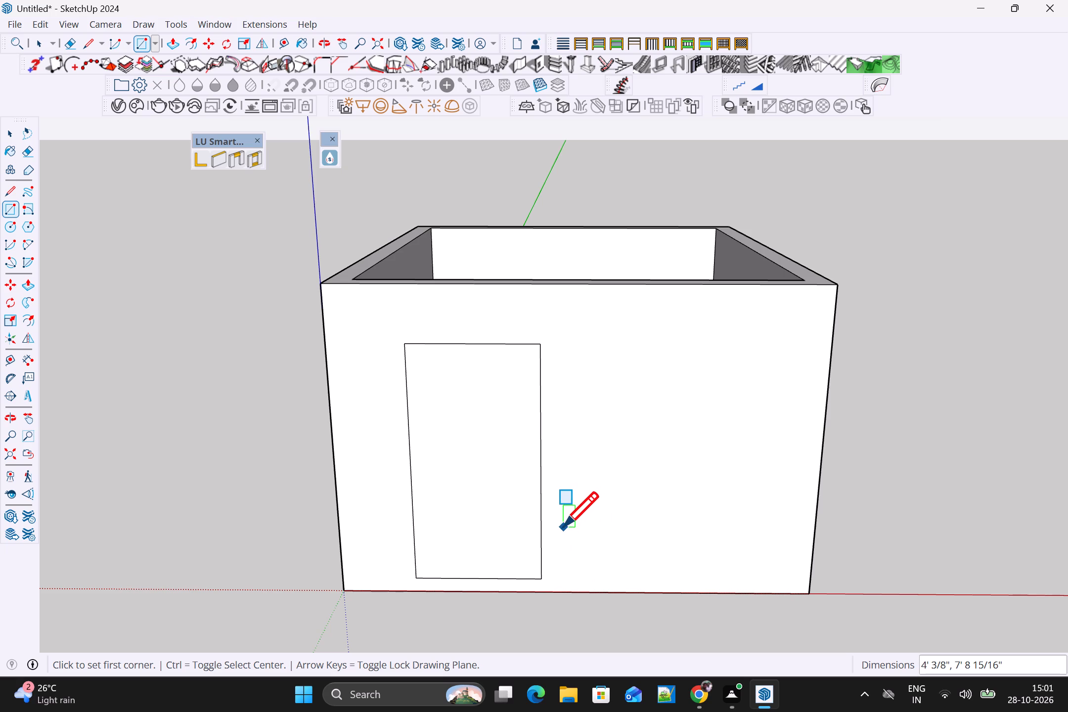
Push the door rectangle's face 9" inward through the full thickness of the front wall.
{"action": "key", "text": "p"}
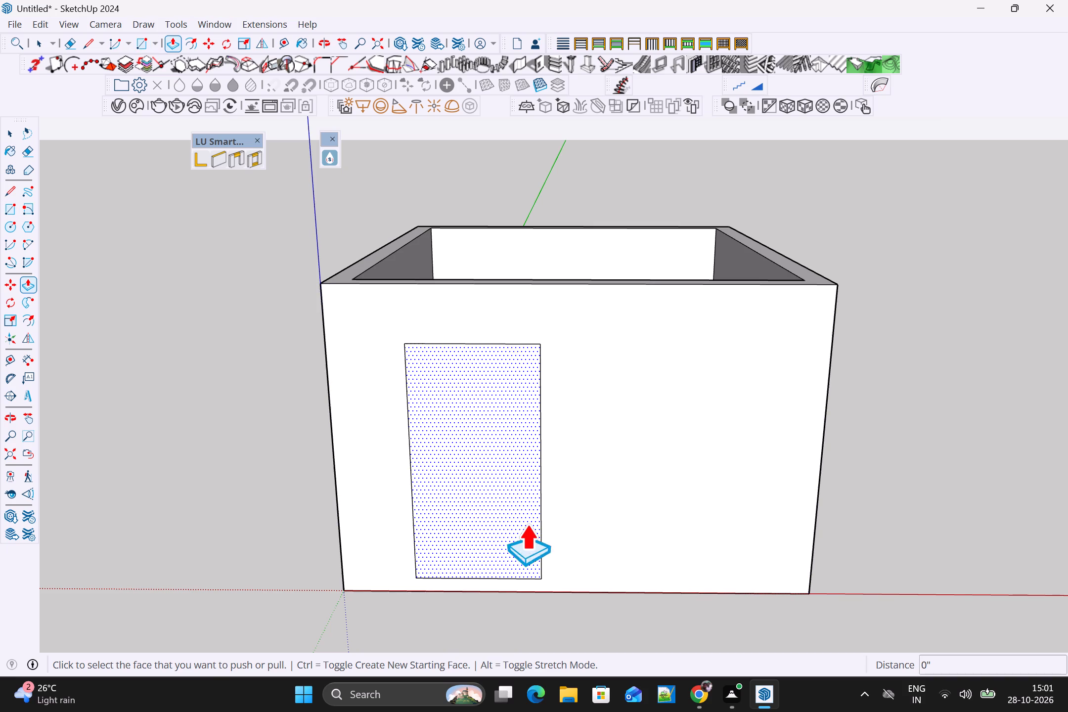
{"action": "left_click", "coordinate": [517, 507]}
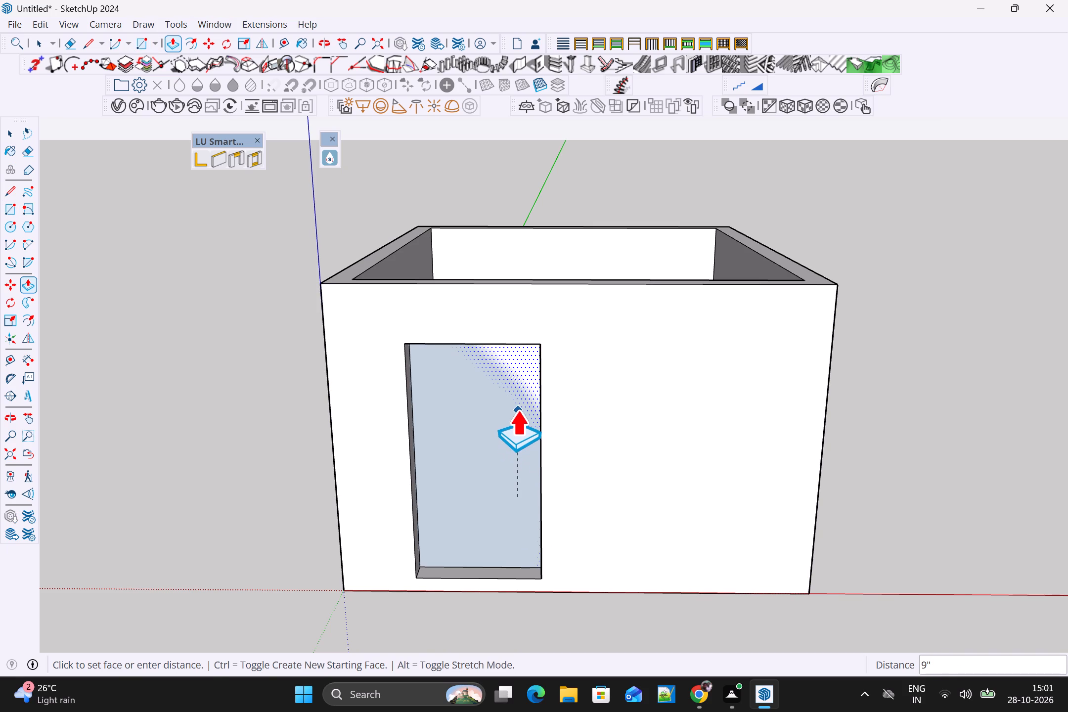
{"action": "left_click", "coordinate": [518, 401]}
Examine the door opening in the front wall from the front, the side and above.
{"action": "scroll", "coordinate": [520, 415], "scroll_direction": "down", "scroll_amount": 1}
{"action": "middle_click_drag", "start_coordinate": [523, 430], "coordinate": [129, 519]}
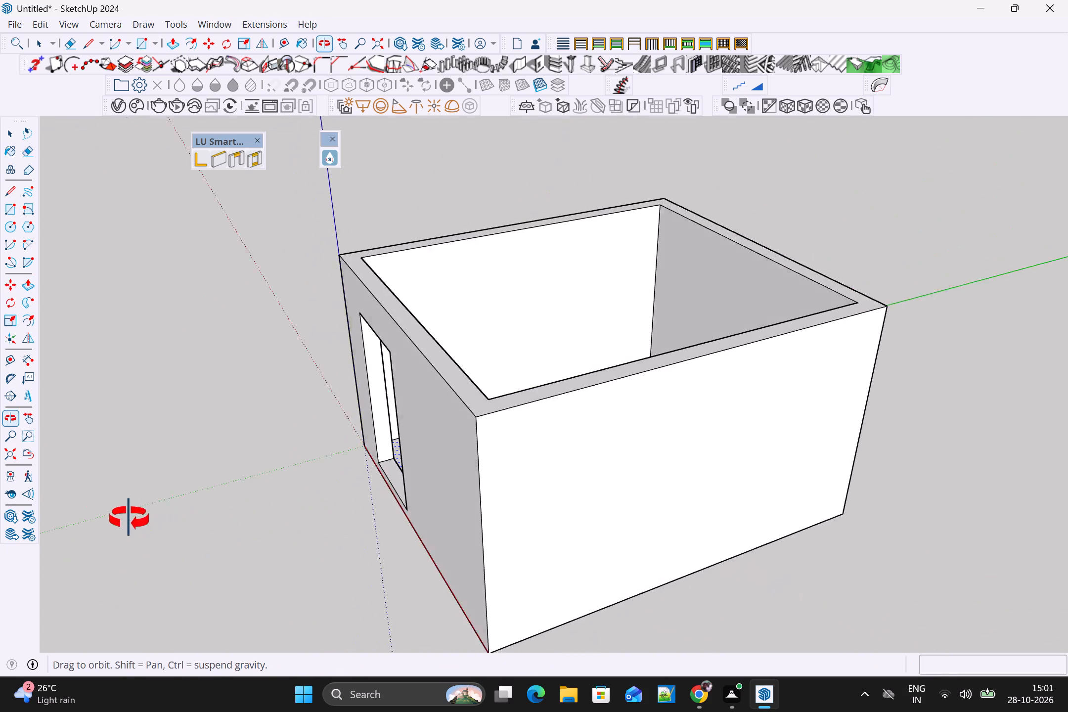
{"action": "middle_click_drag", "start_coordinate": [129, 519], "coordinate": [605, 486]}
{"action": "key", "text": "space"}
{"action": "scroll", "coordinate": [682, 516], "scroll_direction": "up", "scroll_amount": 1}
{"action": "middle_click_drag", "start_coordinate": [681, 516], "coordinate": [556, 466]}
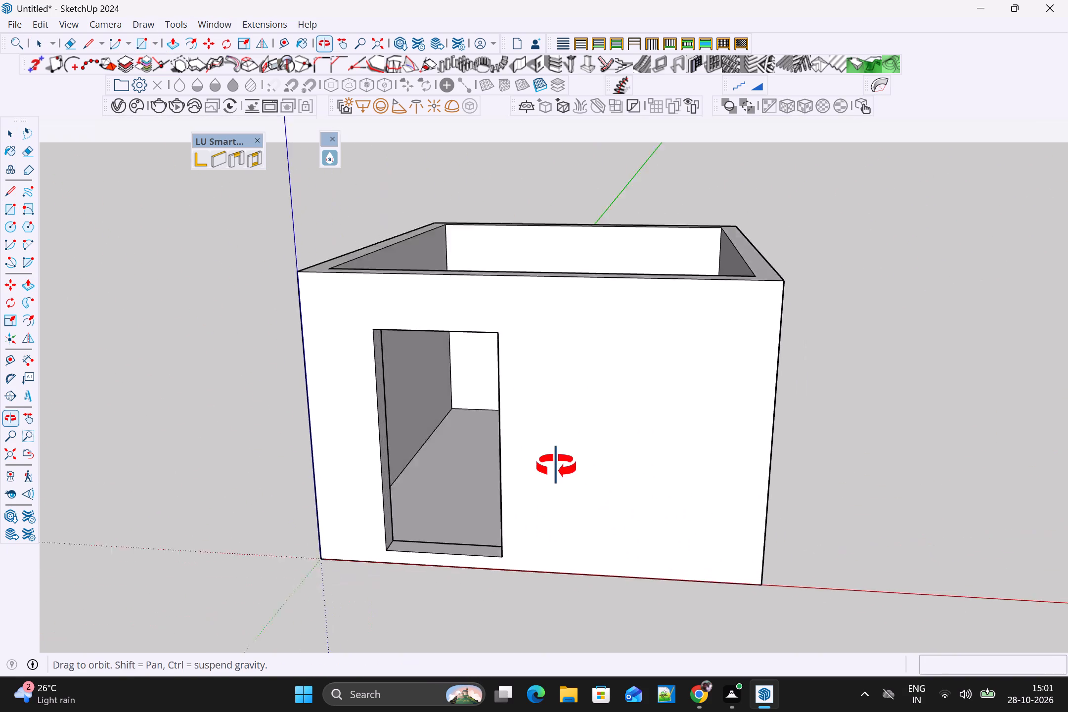
{"action": "middle_click_drag", "start_coordinate": [556, 466], "coordinate": [556, 464]}
{"action": "scroll", "coordinate": [454, 490], "scroll_direction": "up", "scroll_amount": 6}
{"action": "middle_click_drag", "start_coordinate": [468, 497], "coordinate": [268, 586]}
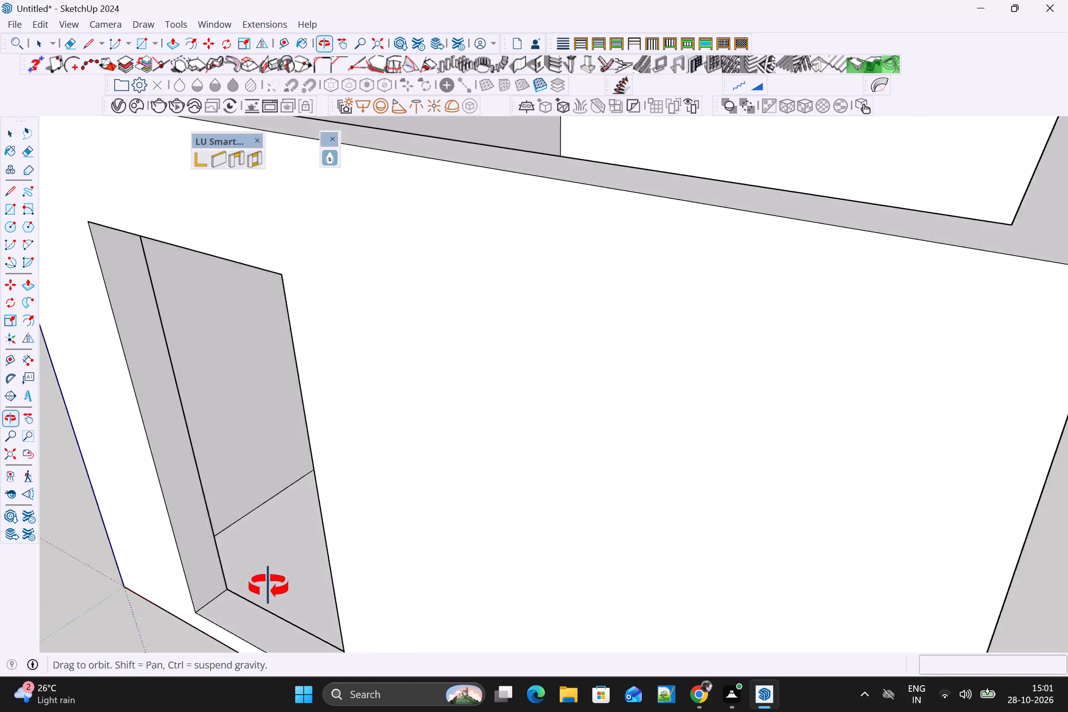
{"action": "middle_click_drag", "start_coordinate": [268, 586], "coordinate": [218, 711]}
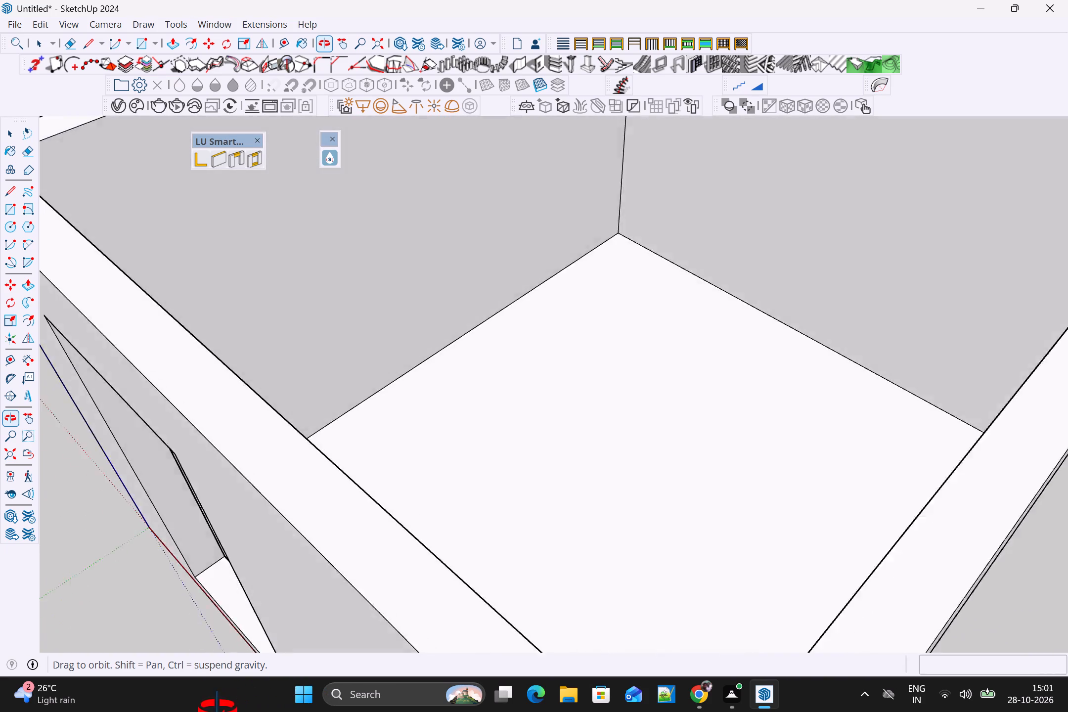
{"action": "middle_click_drag", "start_coordinate": [218, 711], "coordinate": [578, 457]}
{"action": "key", "text": "space"}
{"action": "middle_click_drag", "start_coordinate": [588, 461], "coordinate": [544, 479]}
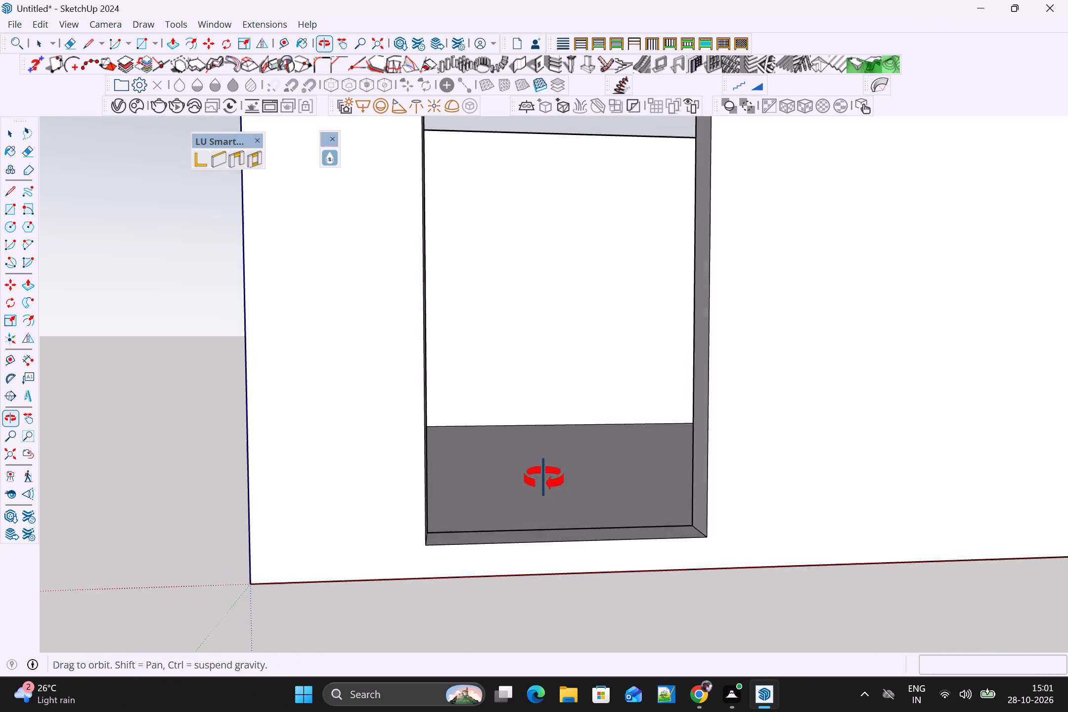
{"action": "middle_click_drag", "start_coordinate": [544, 479], "coordinate": [527, 482]}
{"action": "scroll", "coordinate": [513, 476], "scroll_direction": "down", "scroll_amount": 1}
{"action": "scroll", "coordinate": [378, 468], "scroll_direction": "down", "scroll_amount": 3}
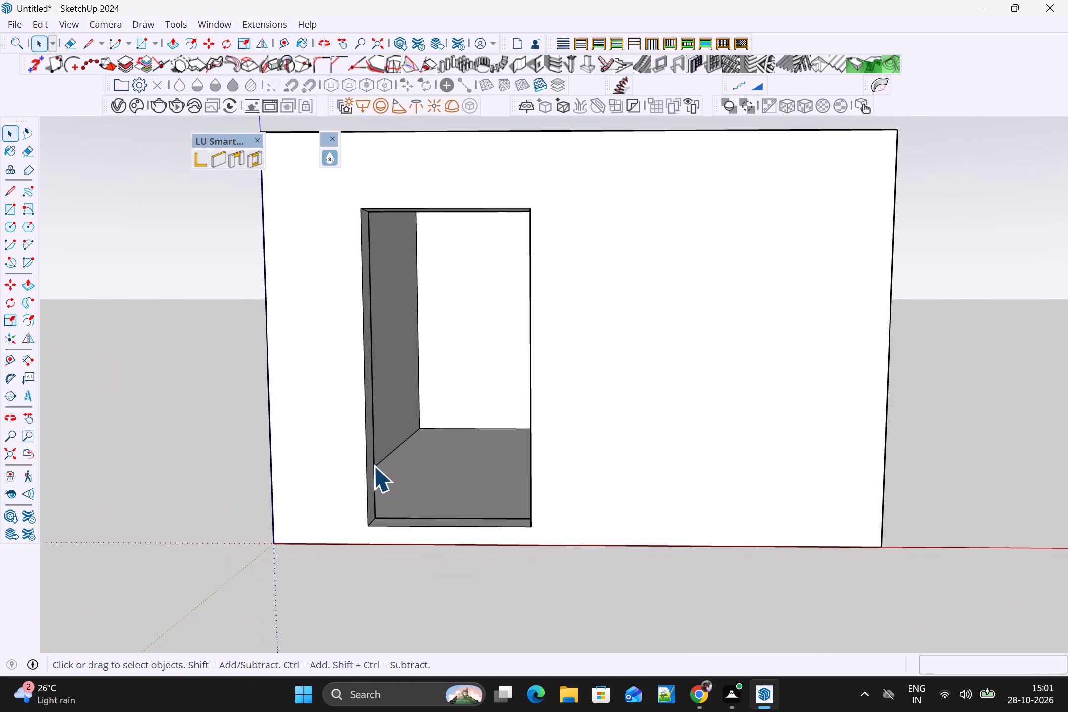
Check the front wall face and the door opening's top and side edges by selecting them one at a time.
{"action": "left_click", "coordinate": [348, 466]}
{"action": "scroll", "coordinate": [363, 481], "scroll_direction": "up", "scroll_amount": 6}
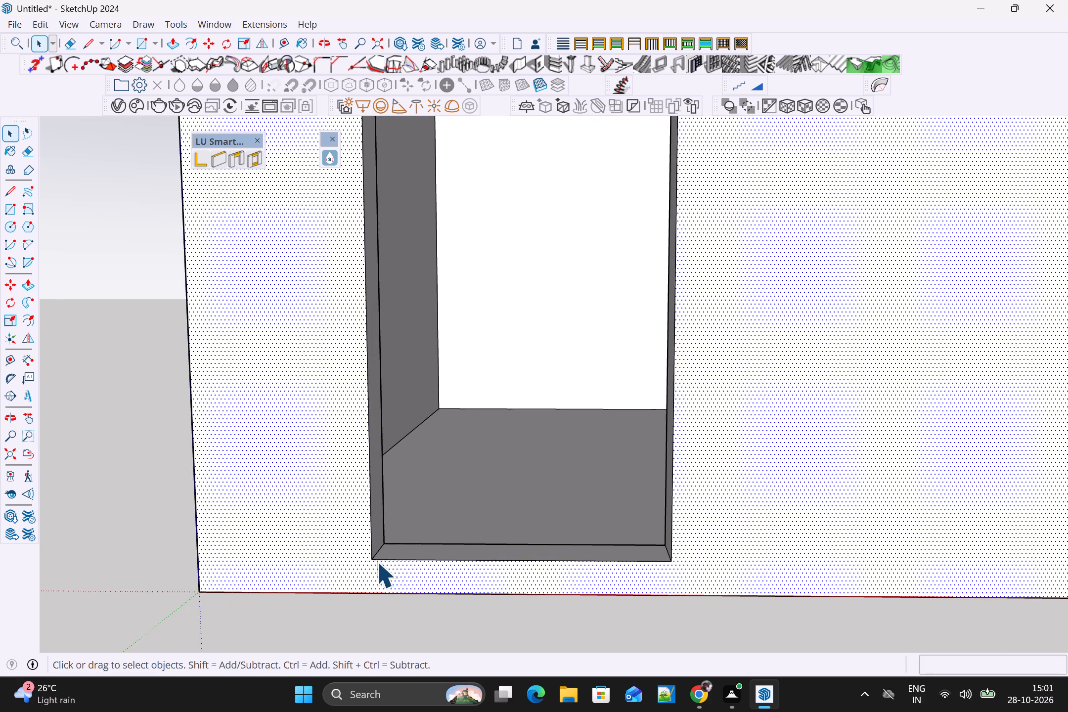
{"action": "left_click", "coordinate": [366, 559]}
{"action": "scroll", "coordinate": [368, 555], "scroll_direction": "up", "scroll_amount": 3}
{"action": "left_click", "coordinate": [367, 546]}
{"action": "double_click", "coordinate": [370, 540]}
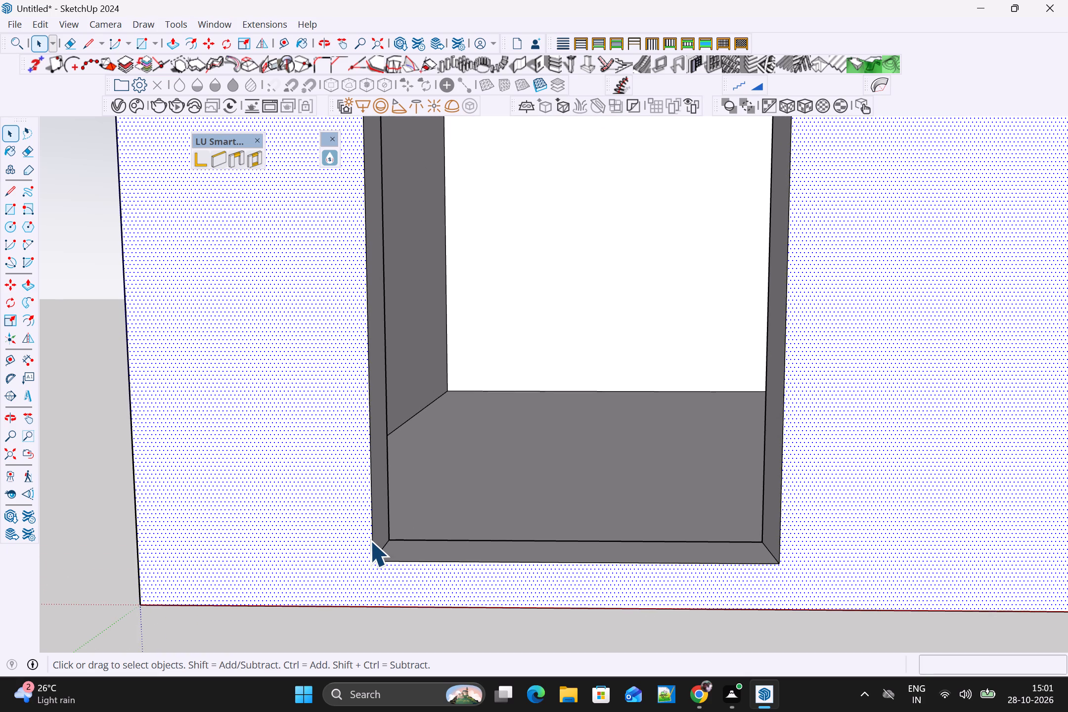
{"action": "left_click", "coordinate": [349, 539]}
{"action": "scroll", "coordinate": [355, 541], "scroll_direction": "down", "scroll_amount": 4}
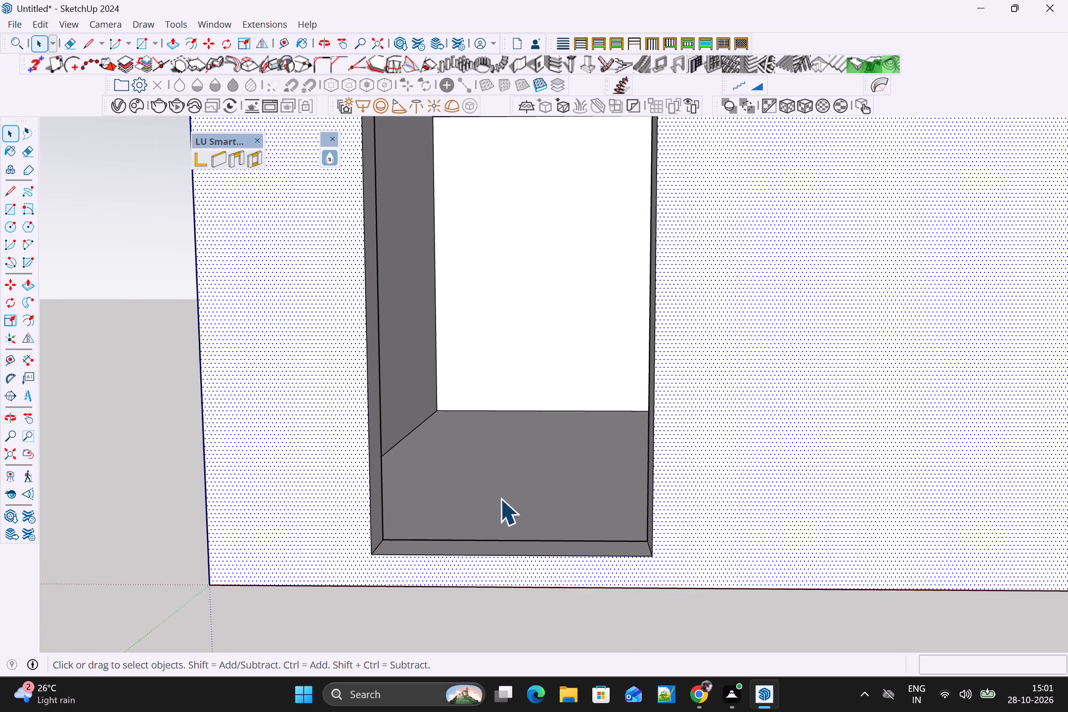
{"action": "left_click", "coordinate": [540, 478]}
{"action": "scroll", "coordinate": [537, 485], "scroll_direction": "down", "scroll_amount": 4}
{"action": "left_click", "coordinate": [260, 484]}
{"action": "scroll", "coordinate": [343, 462], "scroll_direction": "down", "scroll_amount": 3}
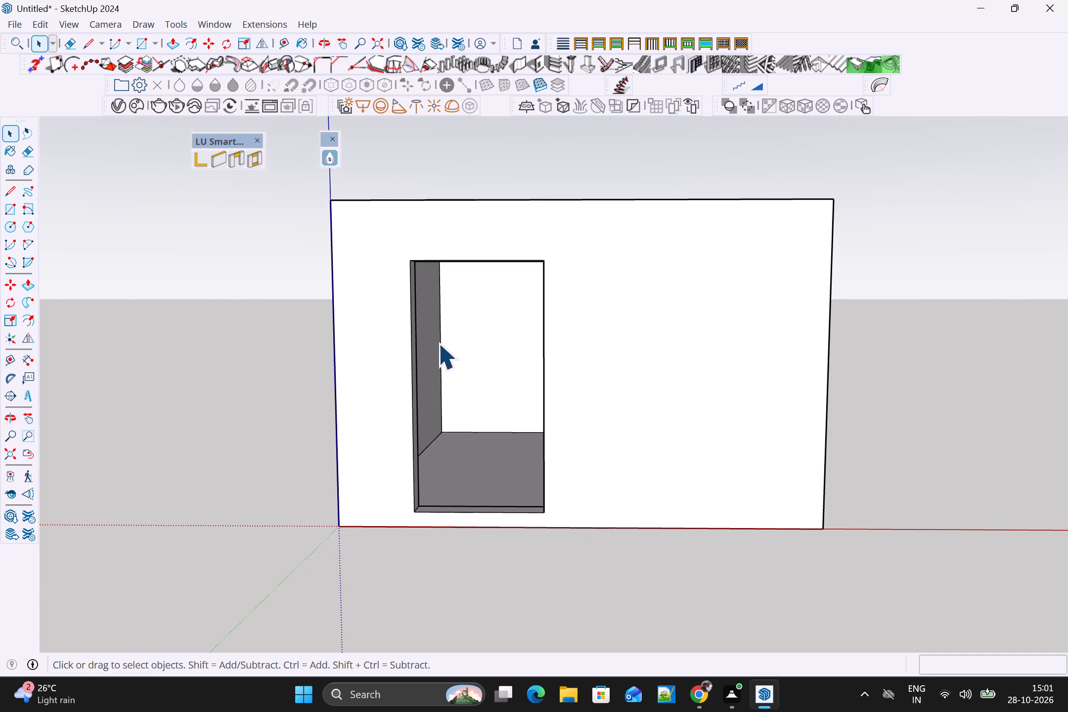
{"action": "left_click", "coordinate": [449, 260]}
{"action": "scroll", "coordinate": [438, 276], "scroll_direction": "up", "scroll_amount": 3}
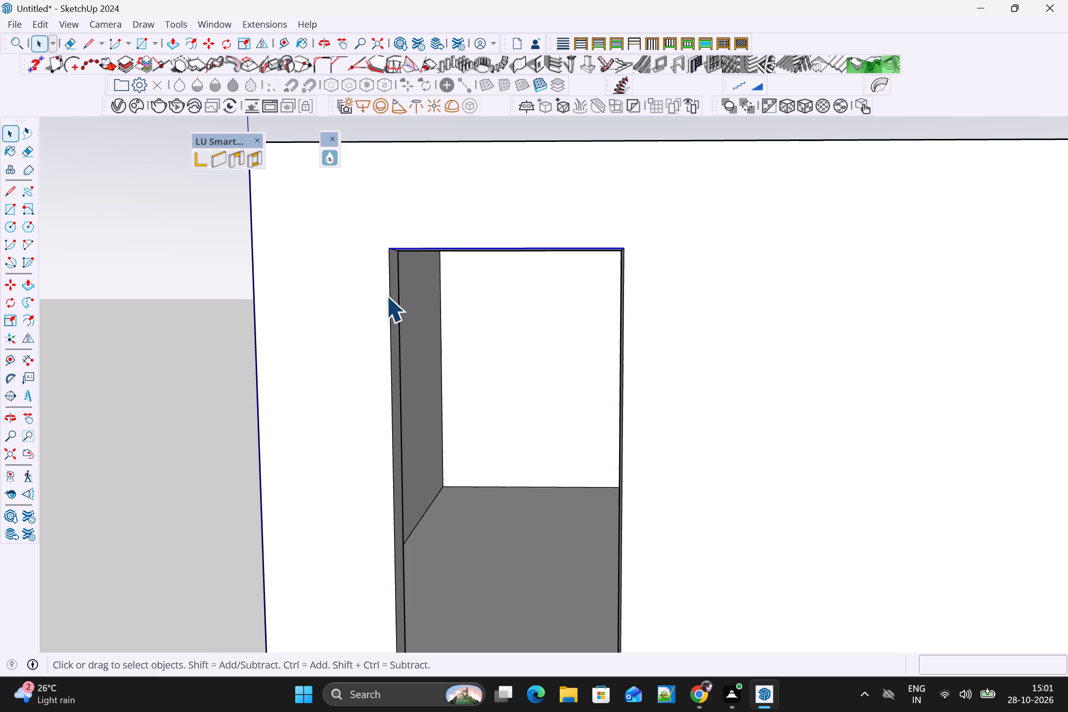
{"action": "left_click", "coordinate": [386, 296]}
{"action": "left_click", "coordinate": [392, 296]}
{"action": "left_click", "coordinate": [390, 296]}
{"action": "scroll", "coordinate": [391, 320], "scroll_direction": "down", "scroll_amount": 11}
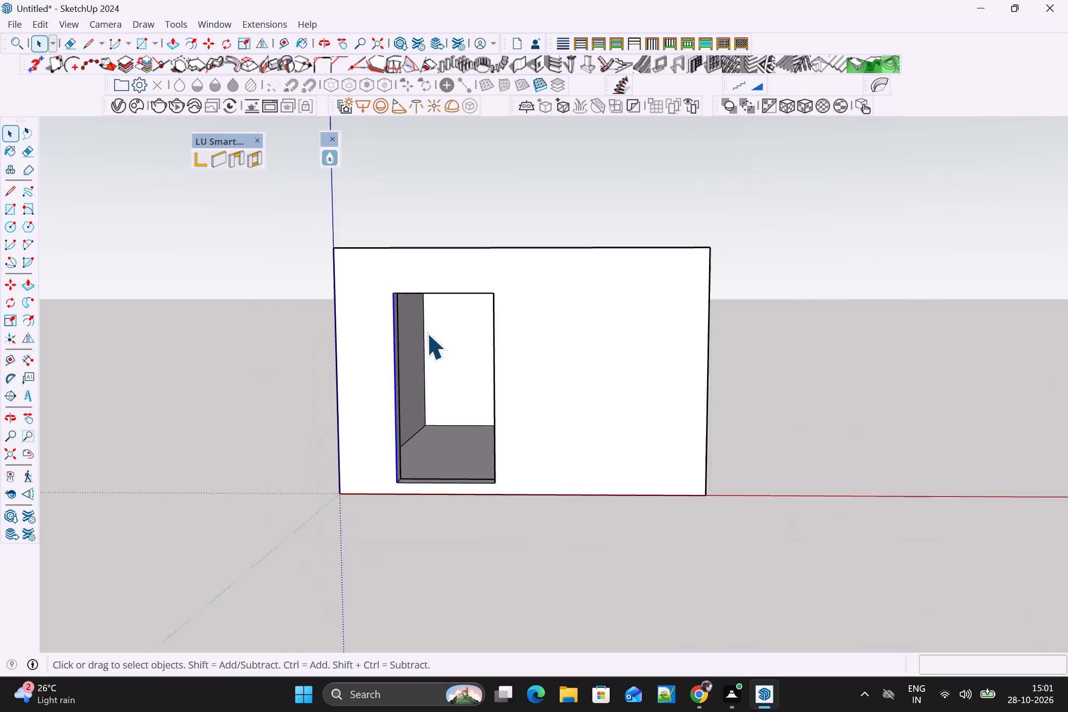
{"action": "left_click", "coordinate": [772, 379]}
Beside the room, draw three connected lines: about 14' 10" along the green axis, one along the red axis, and a vertical one.
{"action": "middle_click_drag", "start_coordinate": [770, 385], "coordinate": [719, 502]}
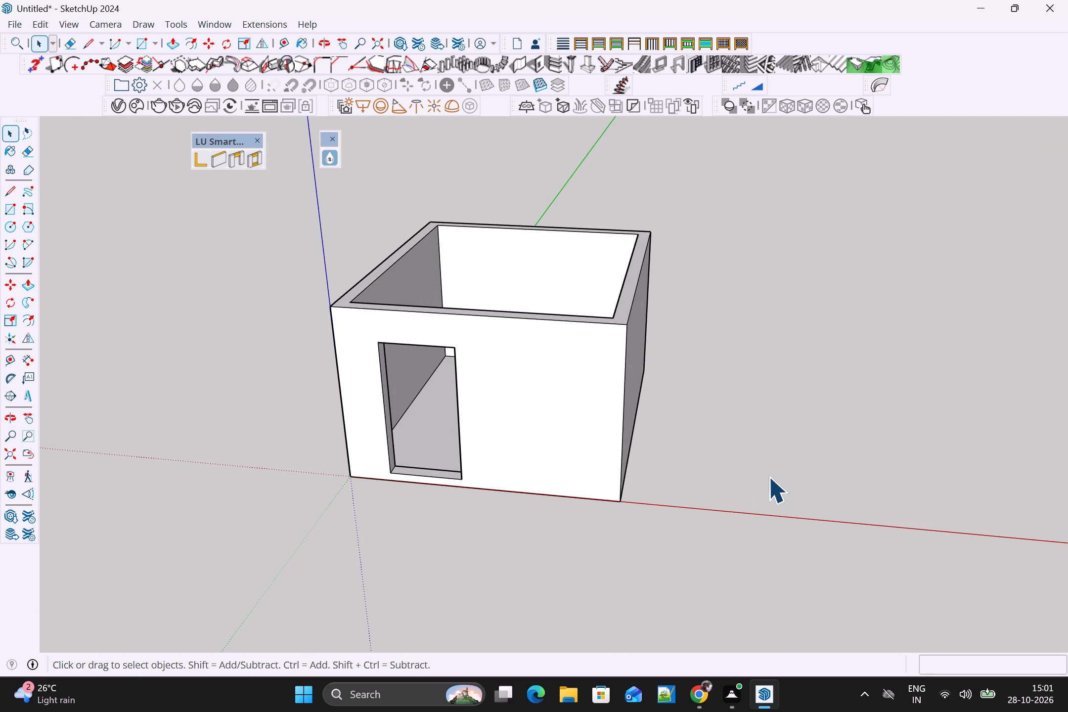
{"action": "middle_click_drag", "start_coordinate": [776, 472], "coordinate": [575, 443], "text": "shift"}
{"action": "scroll", "coordinate": [594, 447], "scroll_direction": "up", "scroll_amount": 1, "text": "shift"}
{"action": "key", "text": "space"}
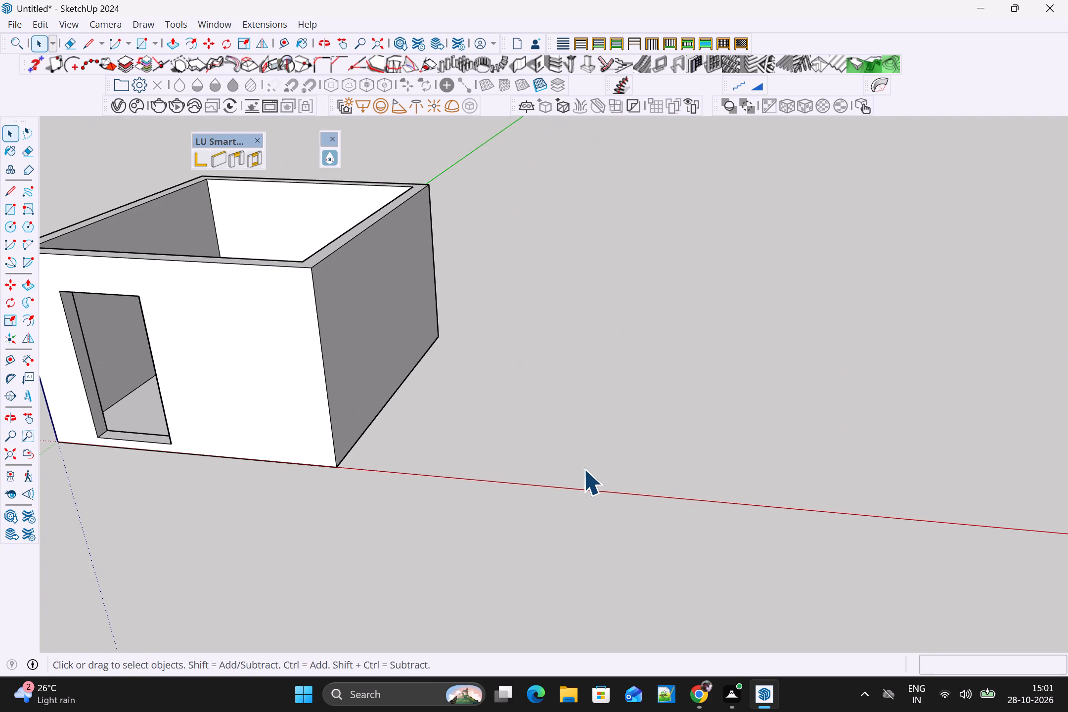
{"action": "key", "text": "l"}
{"action": "left_click", "coordinate": [575, 475]}
{"action": "left_click", "coordinate": [664, 359]}
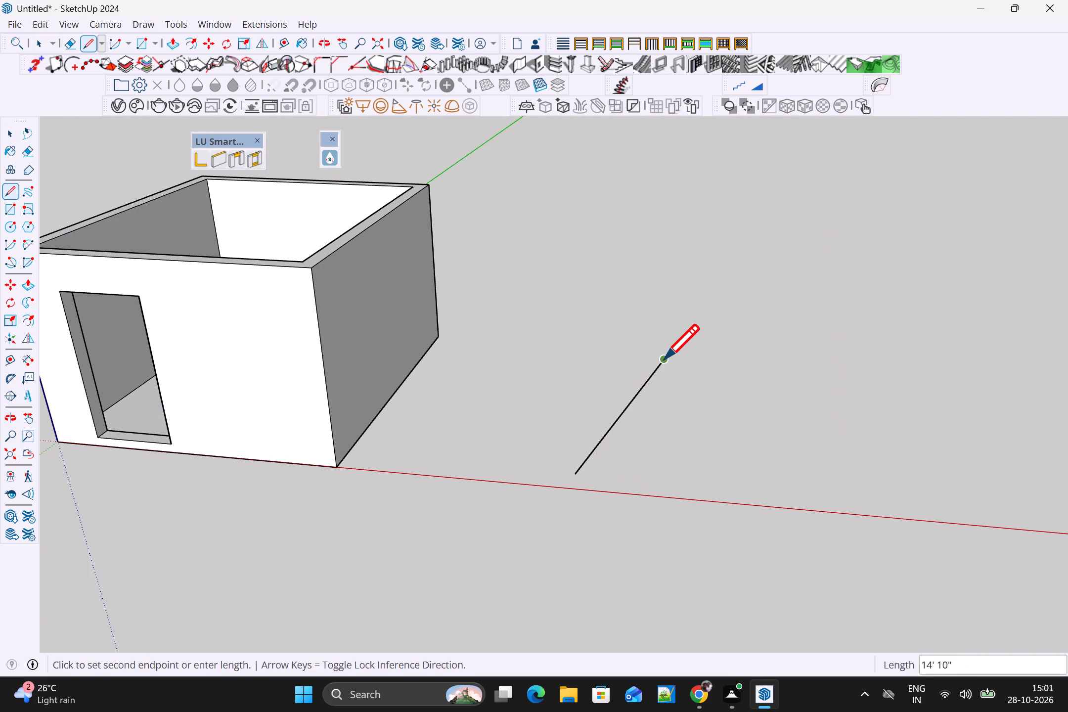
{"action": "left_click", "coordinate": [744, 374]}
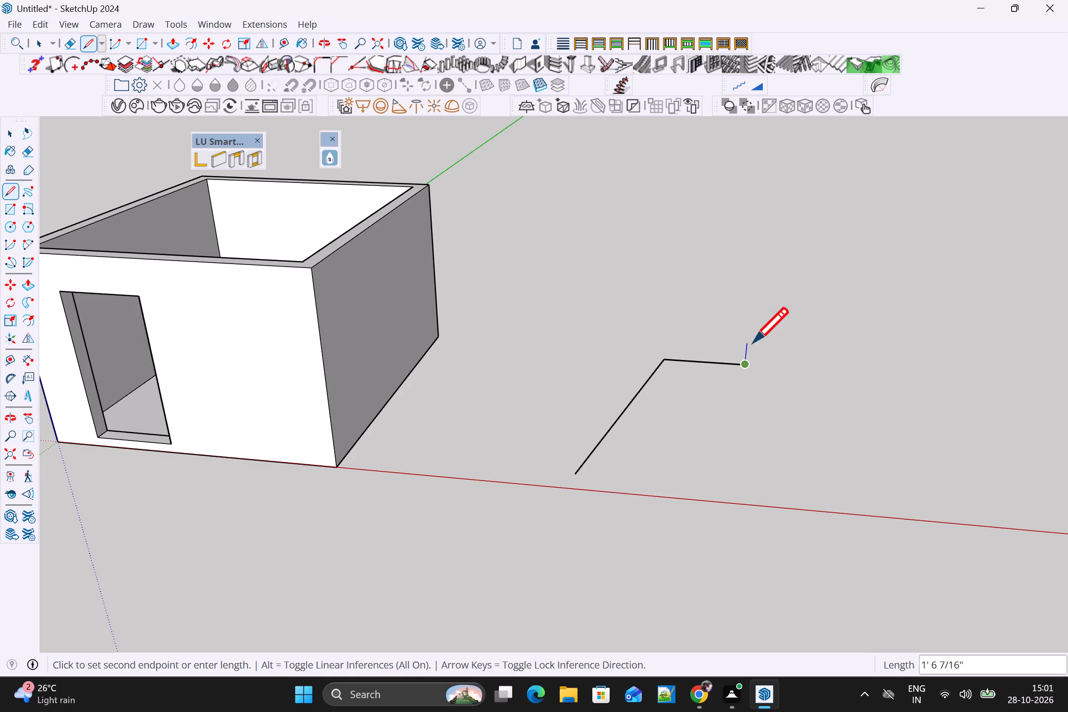
{"action": "left_click", "coordinate": [760, 329]}
{"action": "key", "text": "space"}
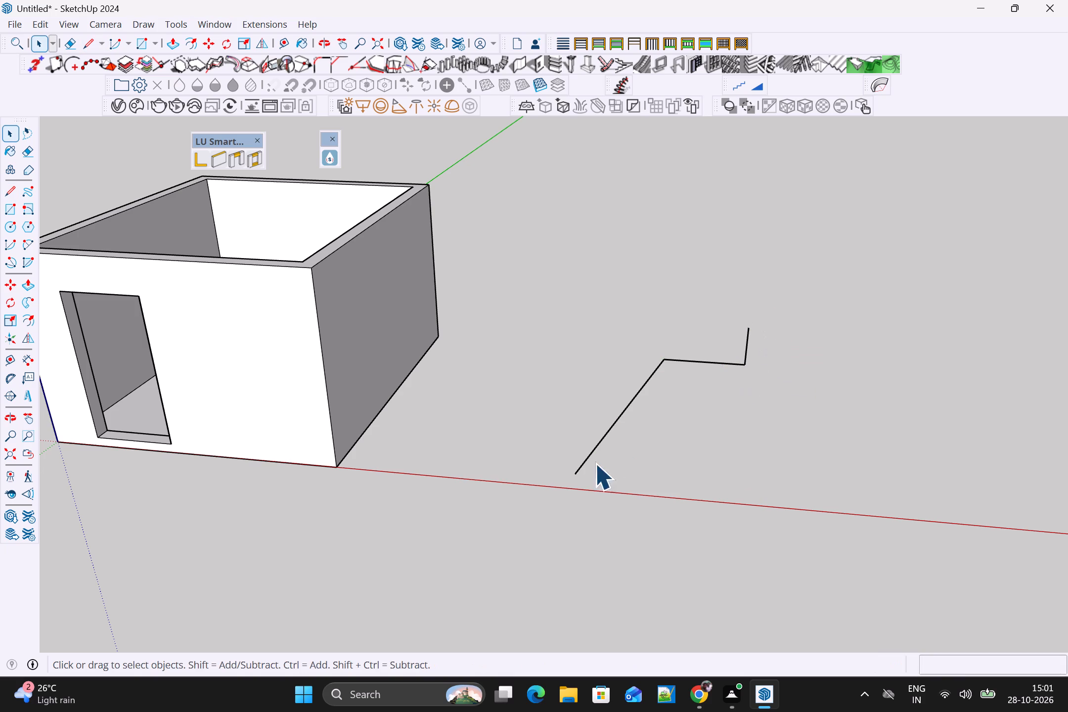
{"action": "middle_click_drag", "start_coordinate": [595, 465], "coordinate": [694, 420]}
{"action": "scroll", "coordinate": [647, 450], "scroll_direction": "up", "scroll_amount": 4}
{"action": "middle_click_drag", "start_coordinate": [624, 447], "coordinate": [694, 413]}
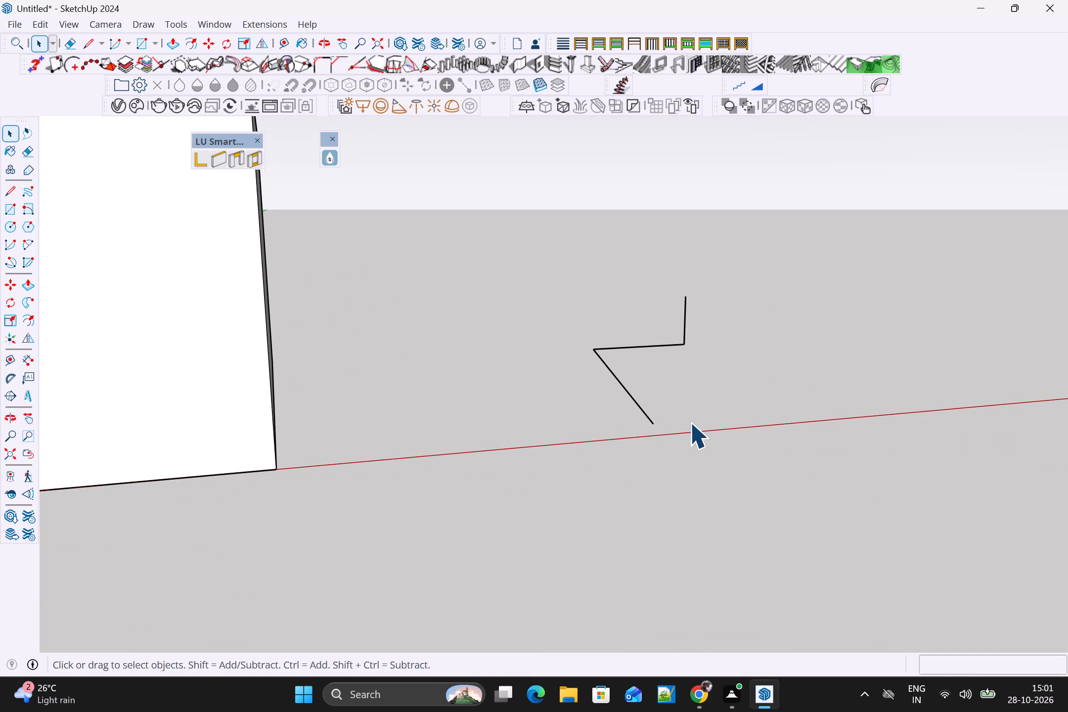
Draw an upright square about 7 5/8" by 7 5/8" at the path's near end, locked to the plane perpendicular to the green axis.
{"action": "key", "text": "r"}
{"action": "left_click", "coordinate": [652, 425]}
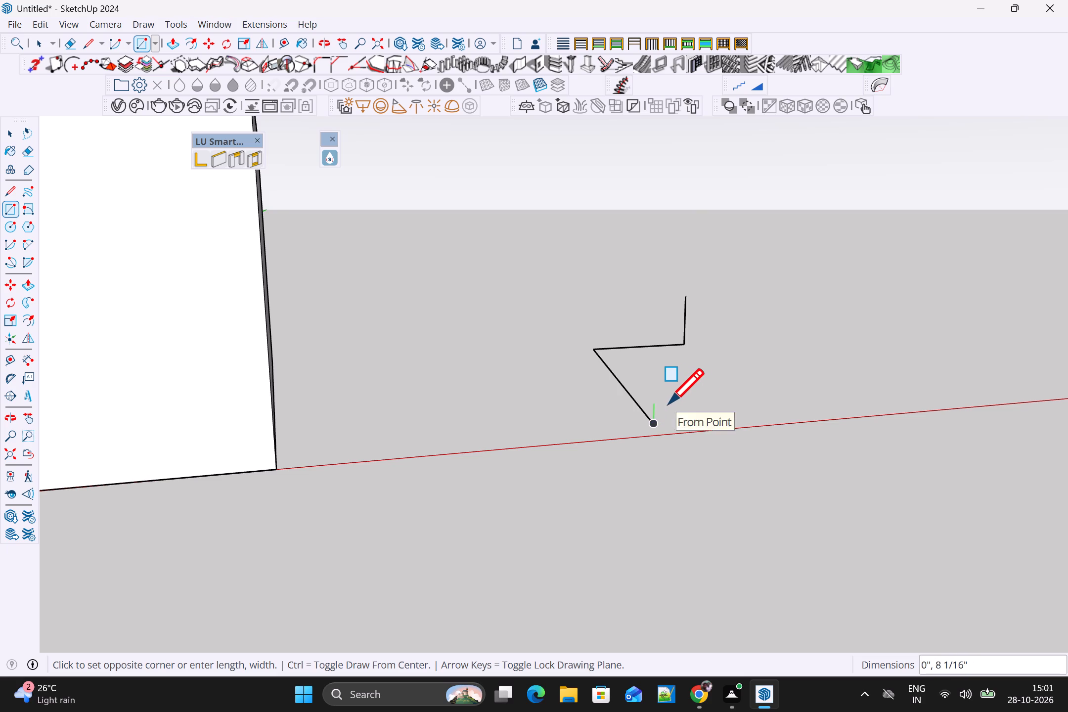
{"action": "scroll", "coordinate": [675, 403], "scroll_direction": "up", "scroll_amount": 6}
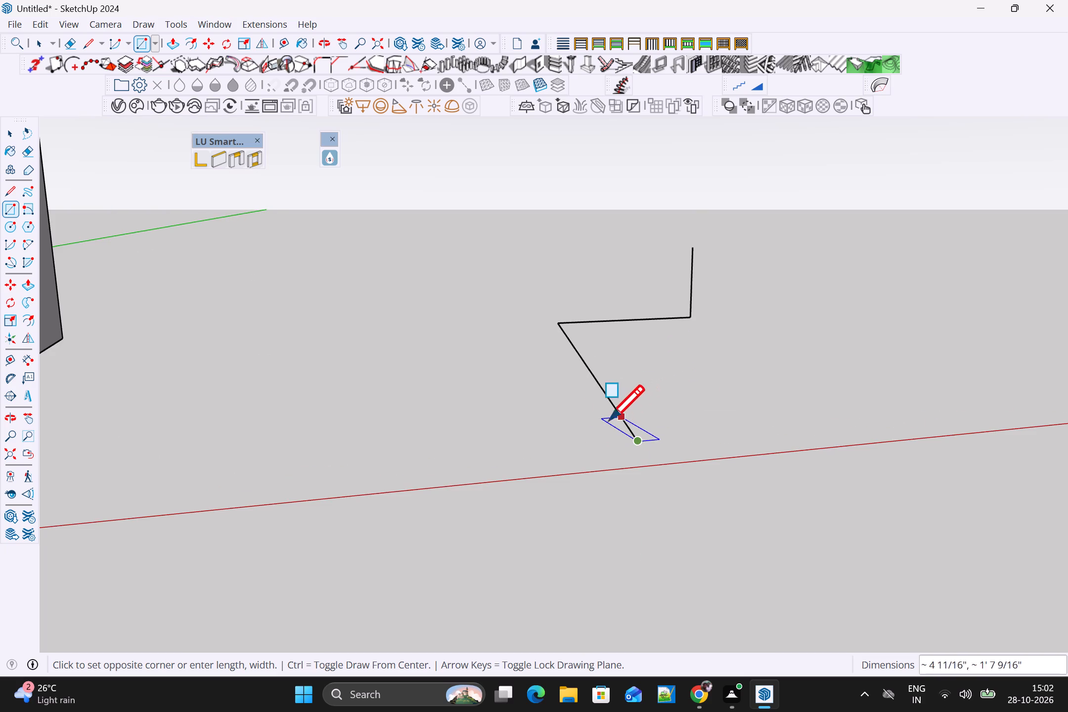
{"action": "scroll", "coordinate": [650, 423], "scroll_direction": "down", "scroll_amount": 1}
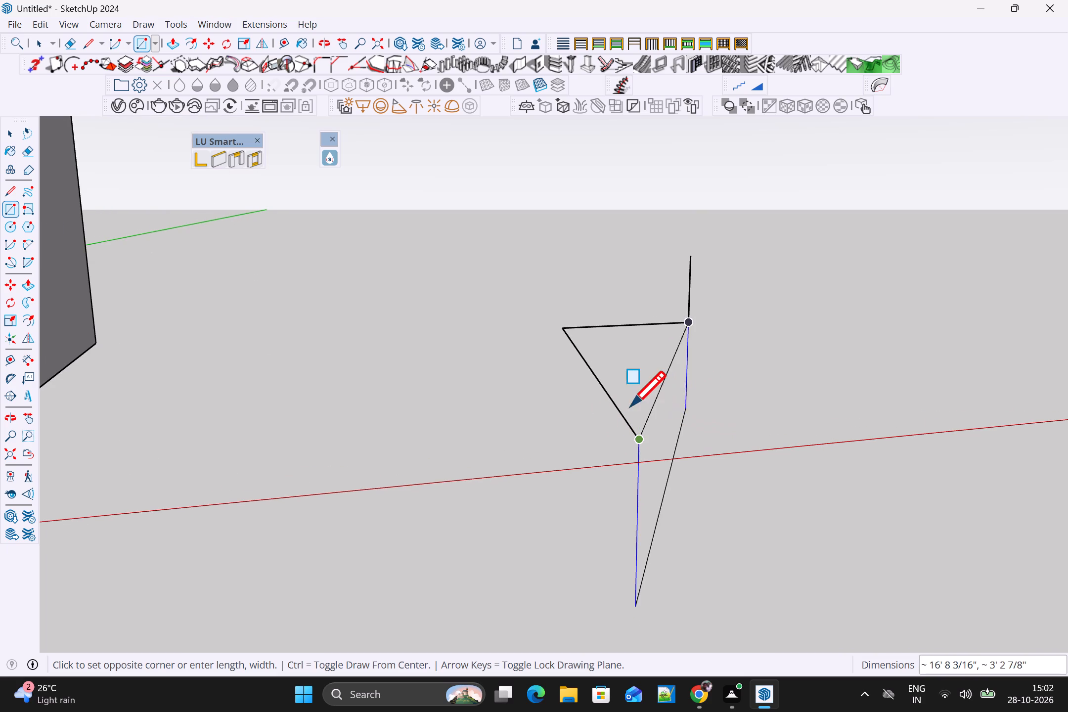
{"action": "middle_click_drag", "start_coordinate": [641, 454], "coordinate": [584, 467]}
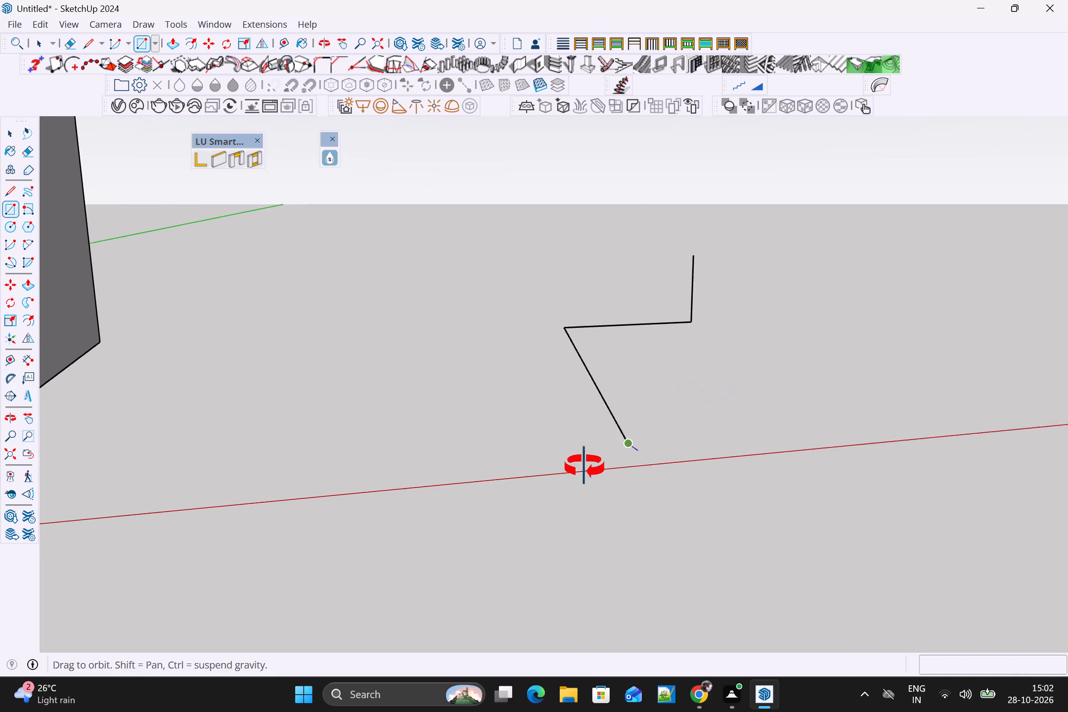
{"action": "middle_click_drag", "start_coordinate": [584, 467], "coordinate": [493, 483]}
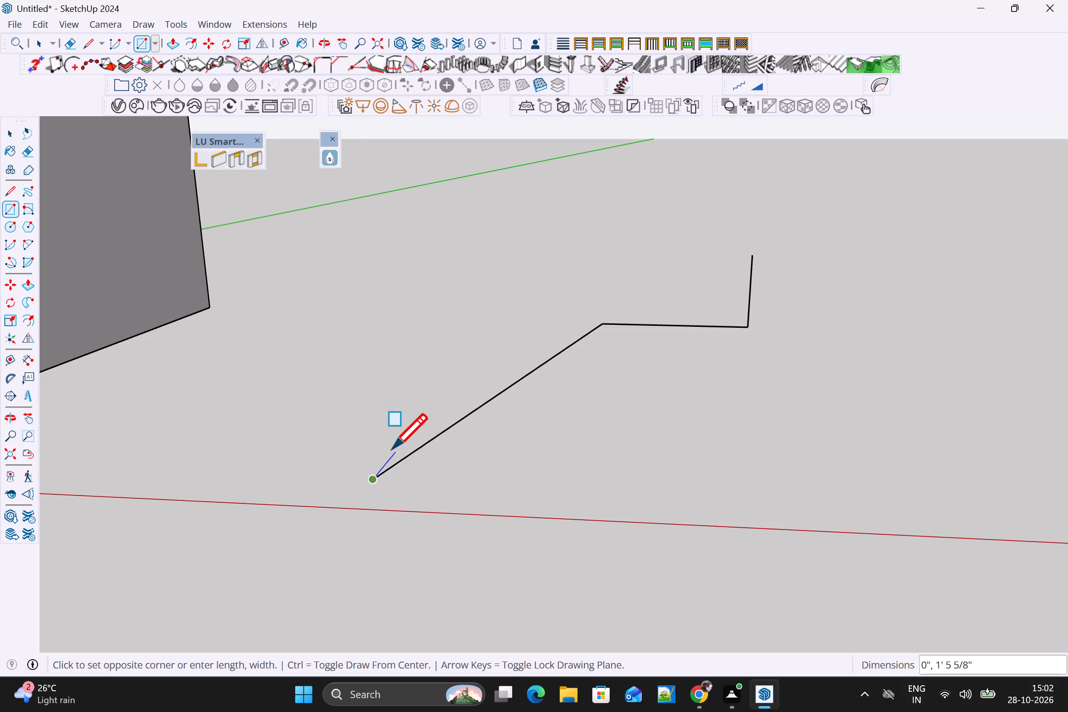
{"action": "key", "text": "Up"}
{"action": "key", "text": "Up"}
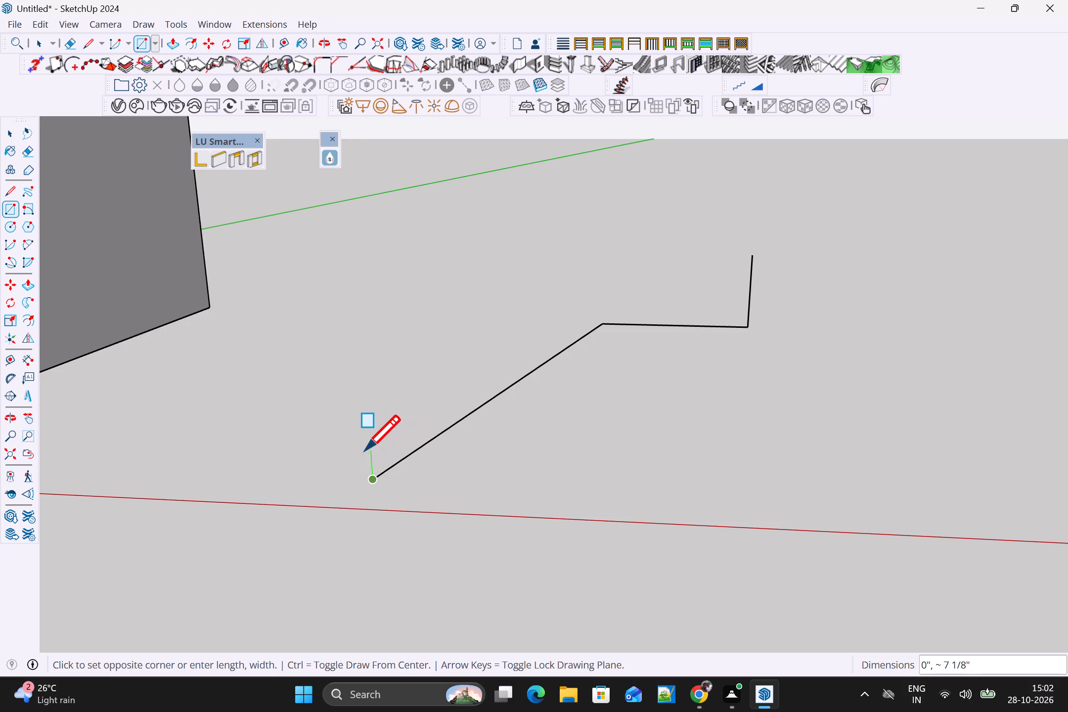
{"action": "key", "text": "Right"}
{"action": "key", "text": "Left"}
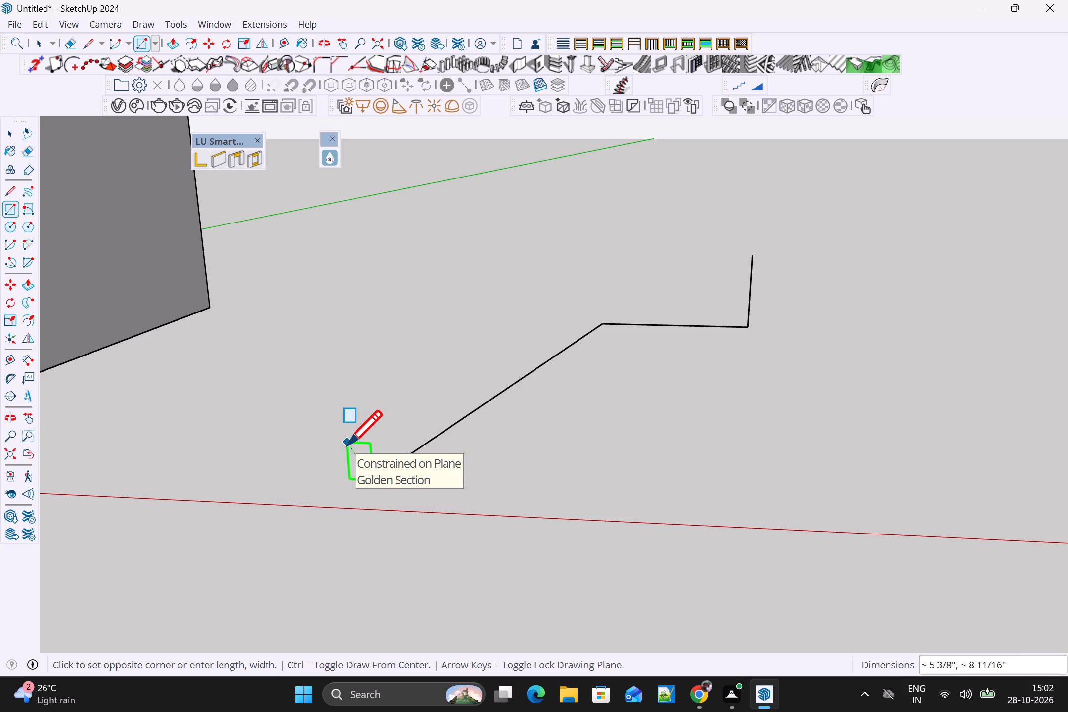
{"action": "left_click", "coordinate": [401, 449]}
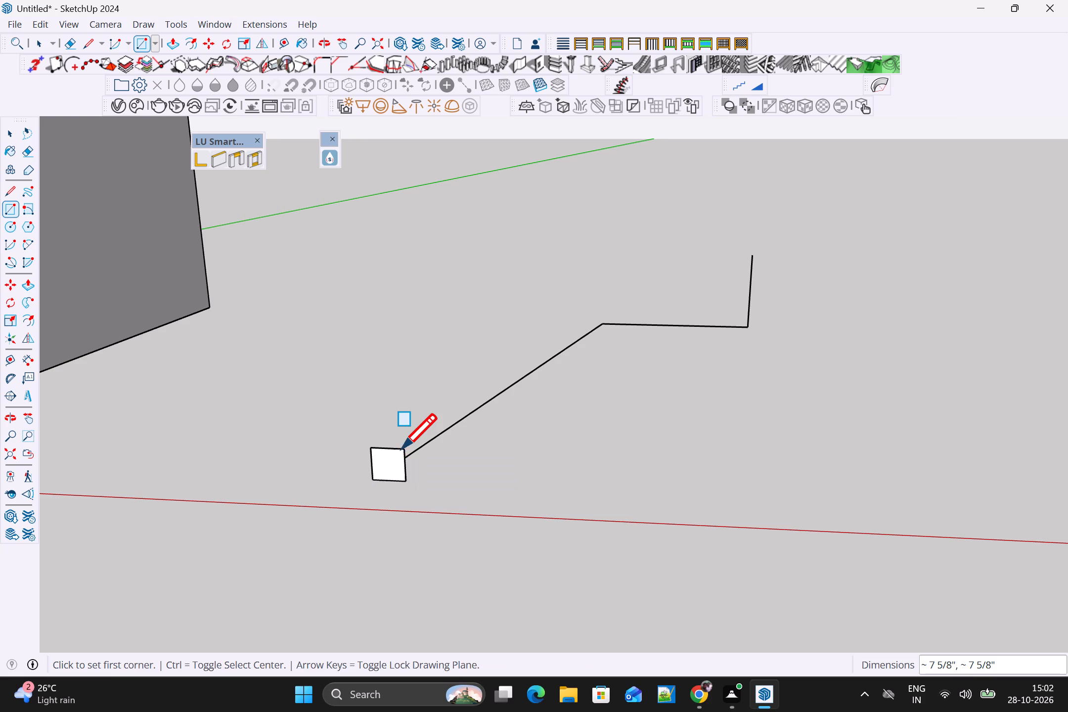
{"action": "scroll", "coordinate": [455, 460], "scroll_direction": "down", "scroll_amount": 3}
{"action": "middle_click_drag", "start_coordinate": [466, 482], "coordinate": [685, 570]}
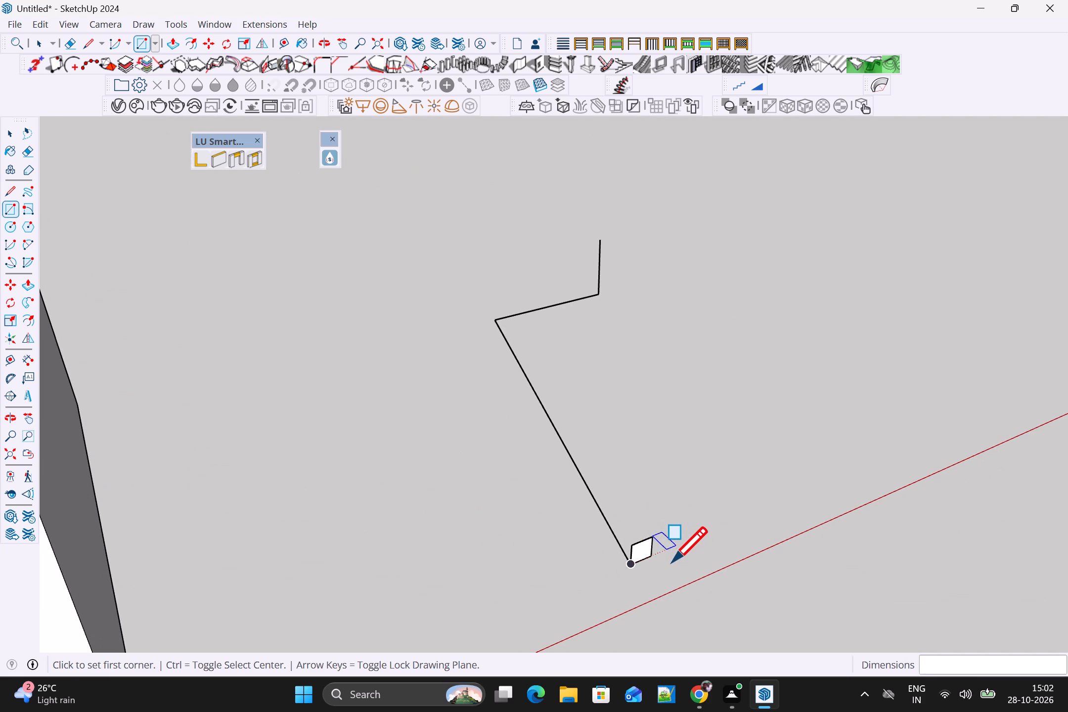
{"action": "key", "text": "space"}
Select the three connected path lines, examine the path and the square from several angles, and clear the selection.
{"action": "middle_click_drag", "start_coordinate": [780, 536], "coordinate": [746, 520]}
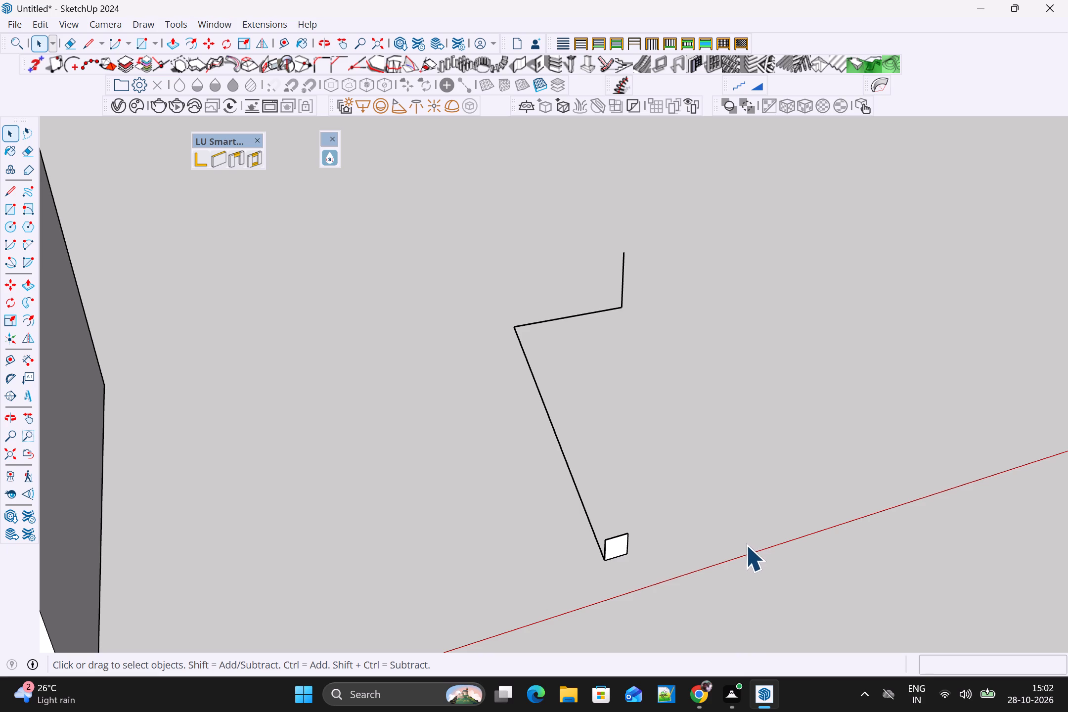
{"action": "scroll", "coordinate": [686, 538], "scroll_direction": "up", "scroll_amount": 2}
{"action": "middle_click_drag", "start_coordinate": [664, 547], "coordinate": [617, 466]}
{"action": "left_click_drag", "start_coordinate": [778, 310], "coordinate": [764, 310]}
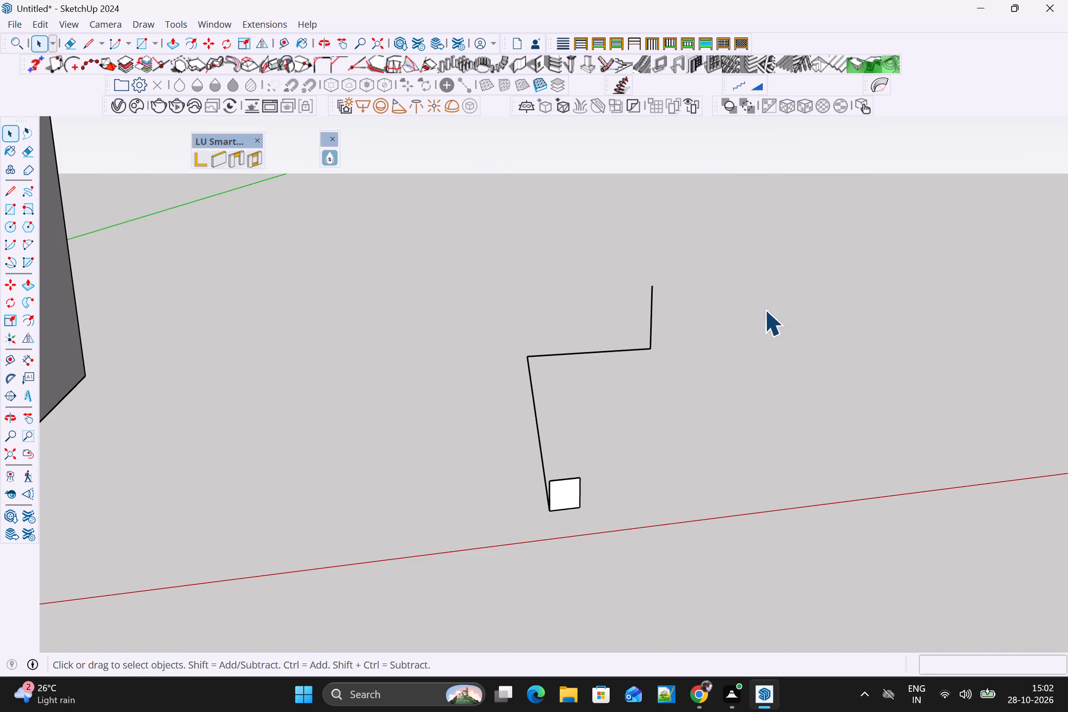
{"action": "left_click_drag", "start_coordinate": [764, 310], "coordinate": [455, 415]}
{"action": "middle_click_drag", "start_coordinate": [674, 472], "coordinate": [874, 291]}
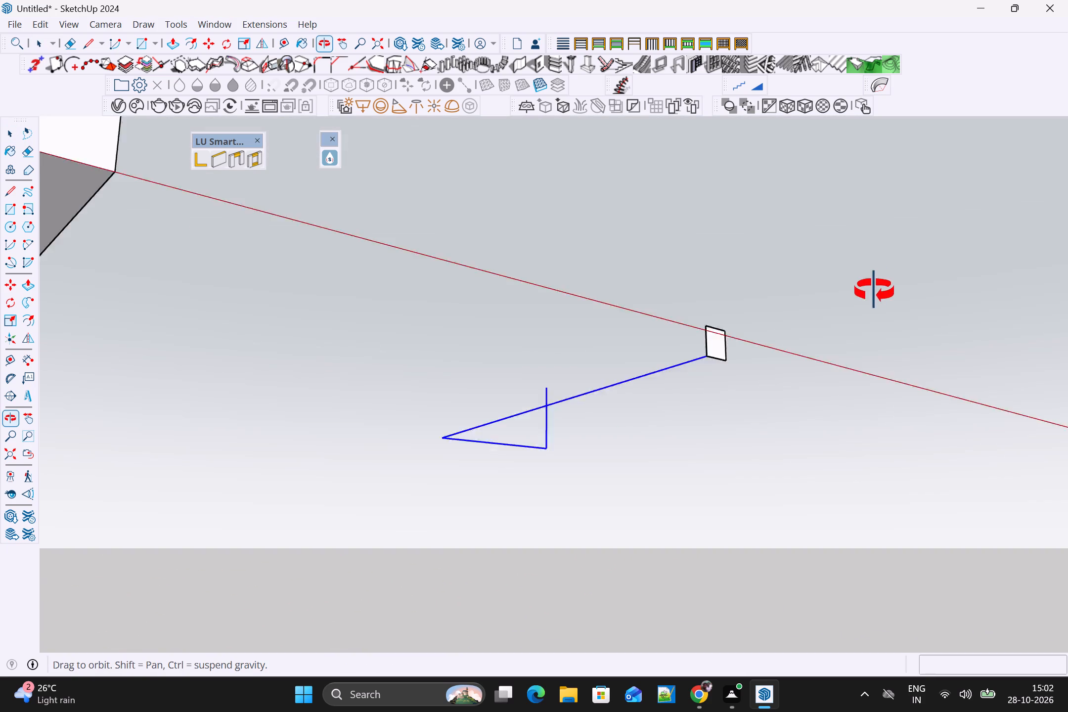
{"action": "middle_click_drag", "start_coordinate": [874, 291], "coordinate": [625, 529]}
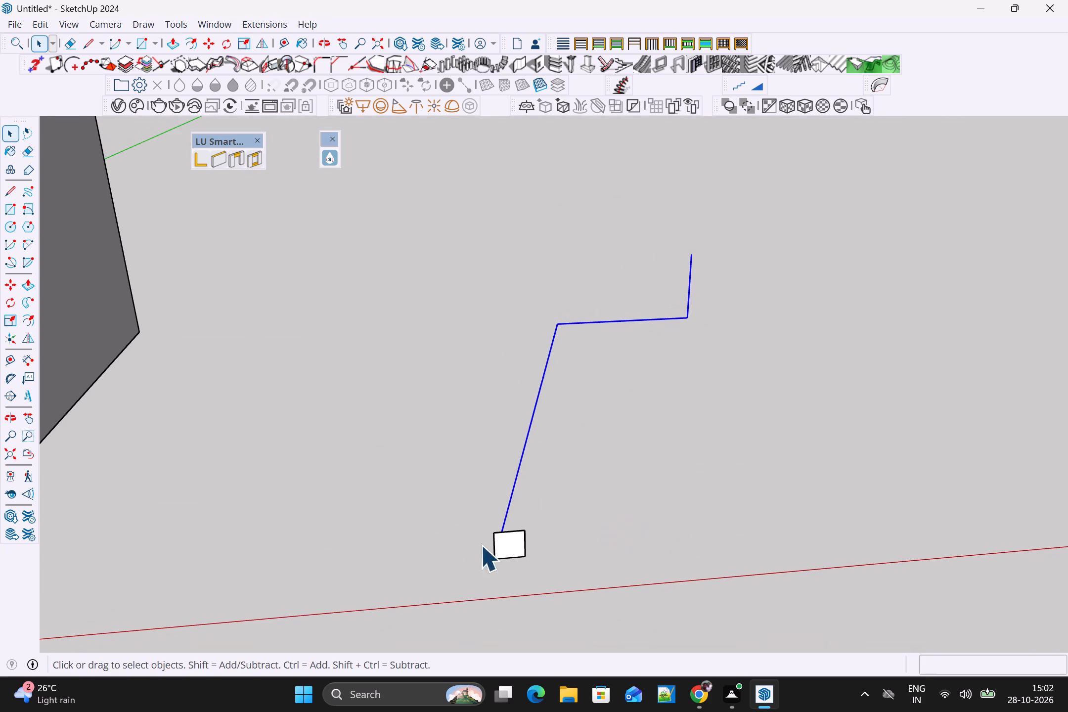
{"action": "key", "text": "Escape"}
{"action": "scroll", "coordinate": [512, 556], "scroll_direction": "up", "scroll_amount": 3}
{"action": "left_click", "coordinate": [618, 525]}
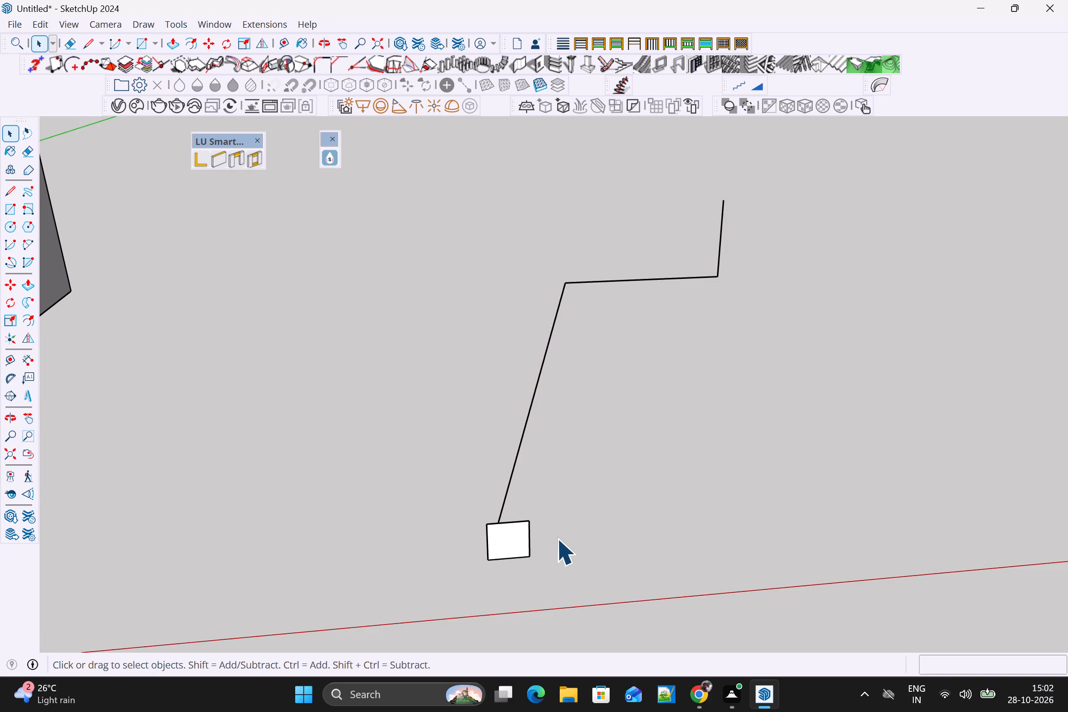
From the square's top midpoint, draw lines about 3 1/16" down, 1 15/16" across, down and back, plus a short one along the green axis.
{"action": "key", "text": "l"}
{"action": "scroll", "coordinate": [502, 544], "scroll_direction": "up", "scroll_amount": 5}
{"action": "middle_click_drag", "start_coordinate": [504, 557], "coordinate": [531, 515]}
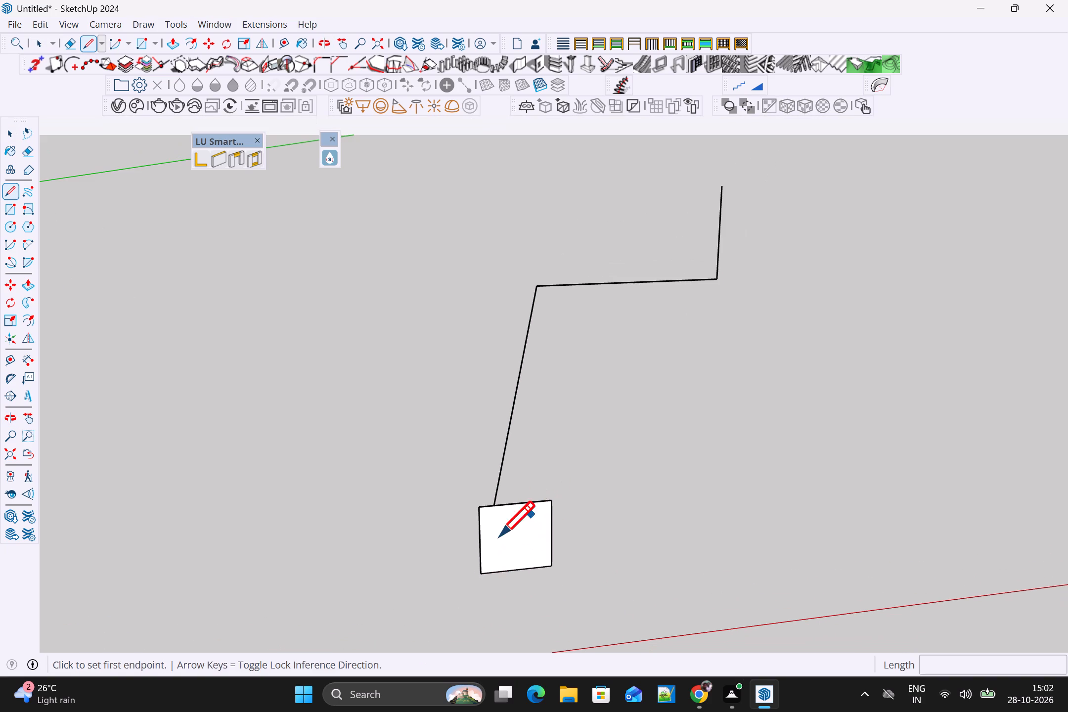
{"action": "left_click", "coordinate": [521, 507]}
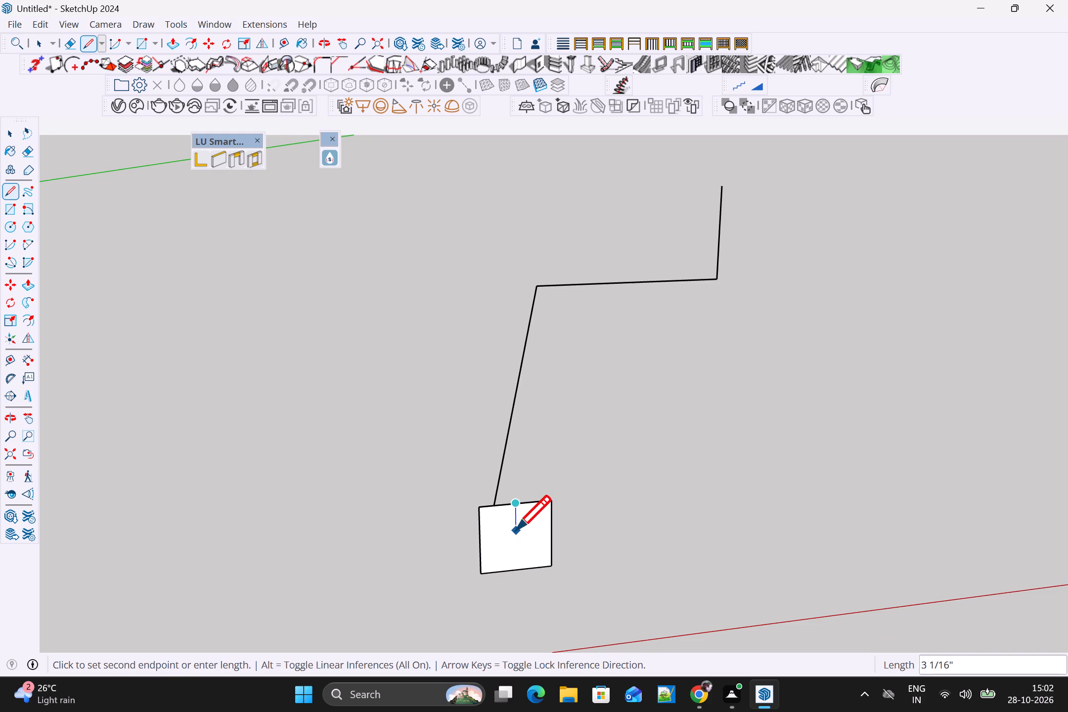
{"action": "scroll", "coordinate": [518, 530], "scroll_direction": "up", "scroll_amount": 3}
{"action": "left_click", "coordinate": [516, 532]}
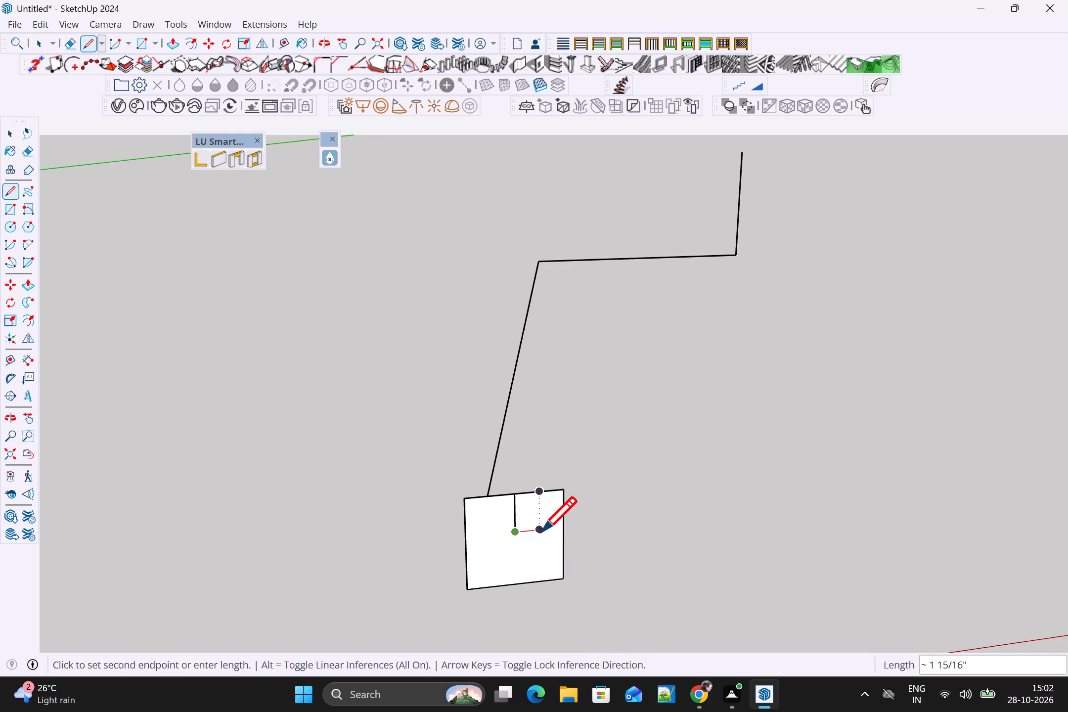
{"action": "left_click", "coordinate": [541, 532]}
{"action": "left_click", "coordinate": [539, 557]}
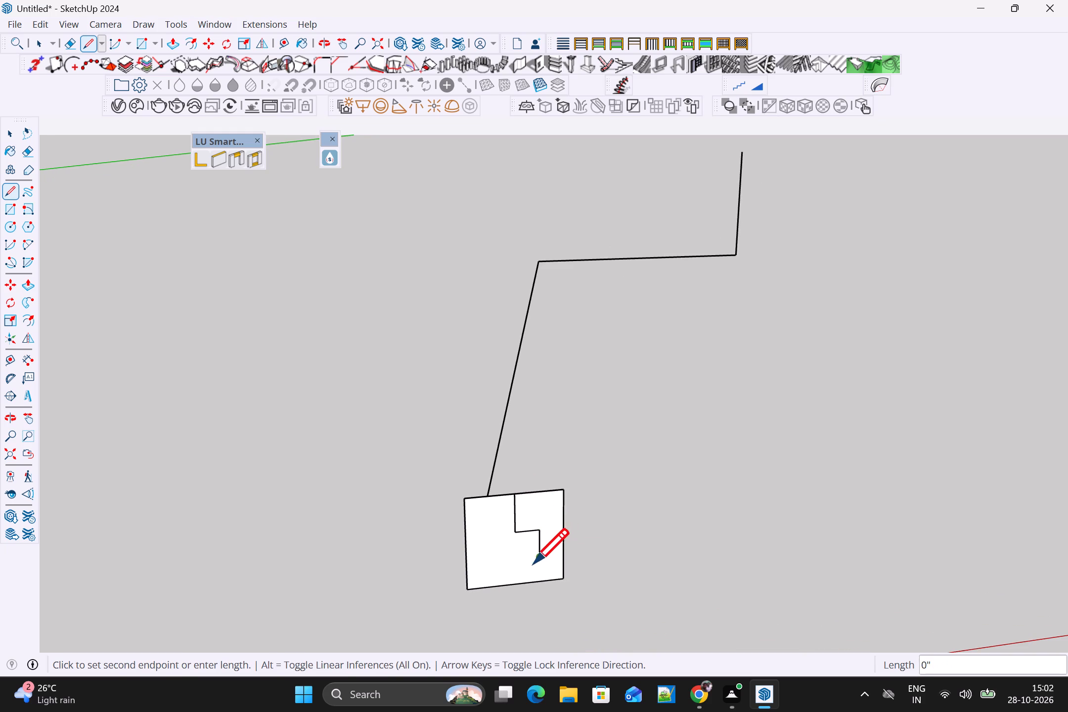
{"action": "left_click", "coordinate": [518, 568]}
{"action": "left_click", "coordinate": [523, 589]}
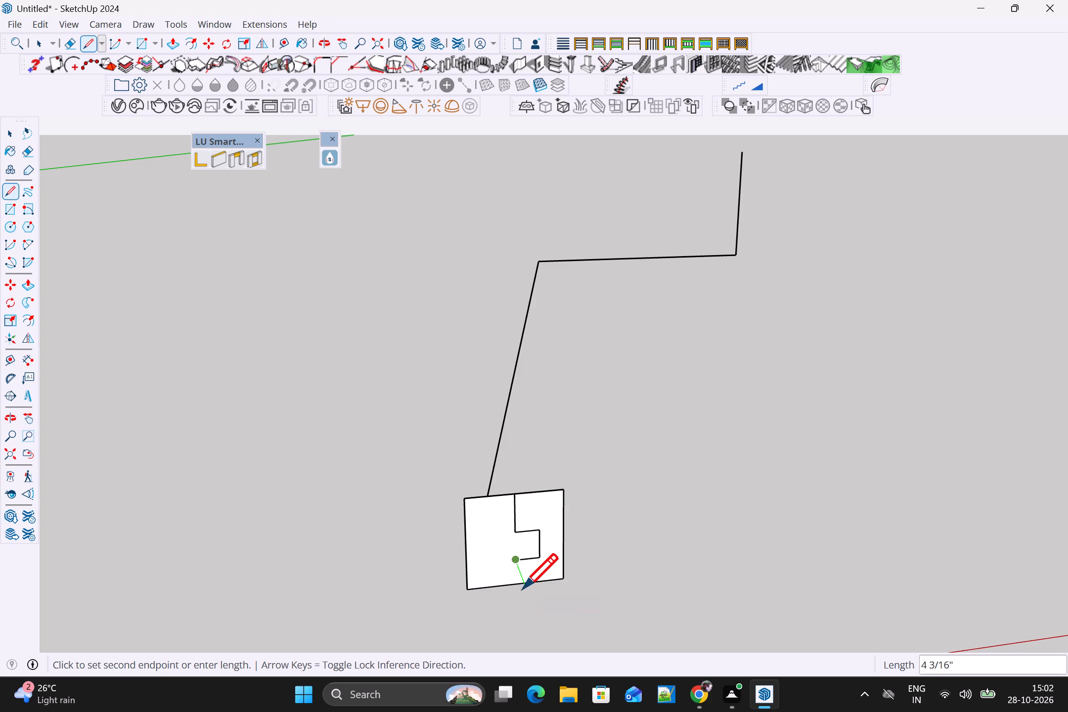
{"action": "key", "text": "space"}
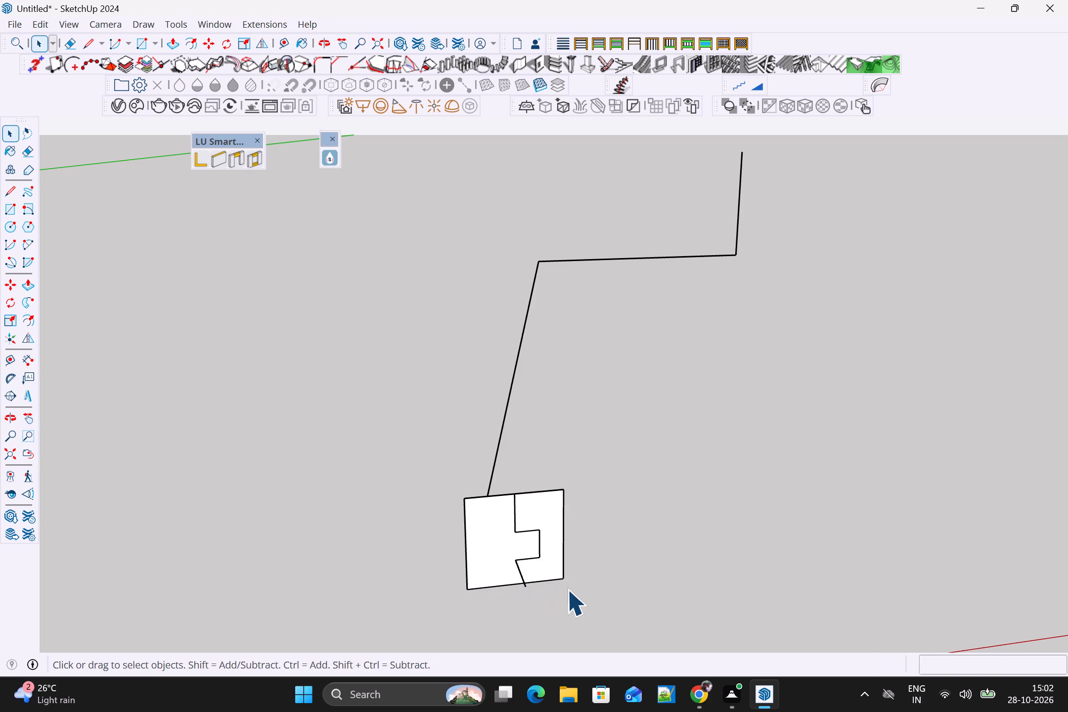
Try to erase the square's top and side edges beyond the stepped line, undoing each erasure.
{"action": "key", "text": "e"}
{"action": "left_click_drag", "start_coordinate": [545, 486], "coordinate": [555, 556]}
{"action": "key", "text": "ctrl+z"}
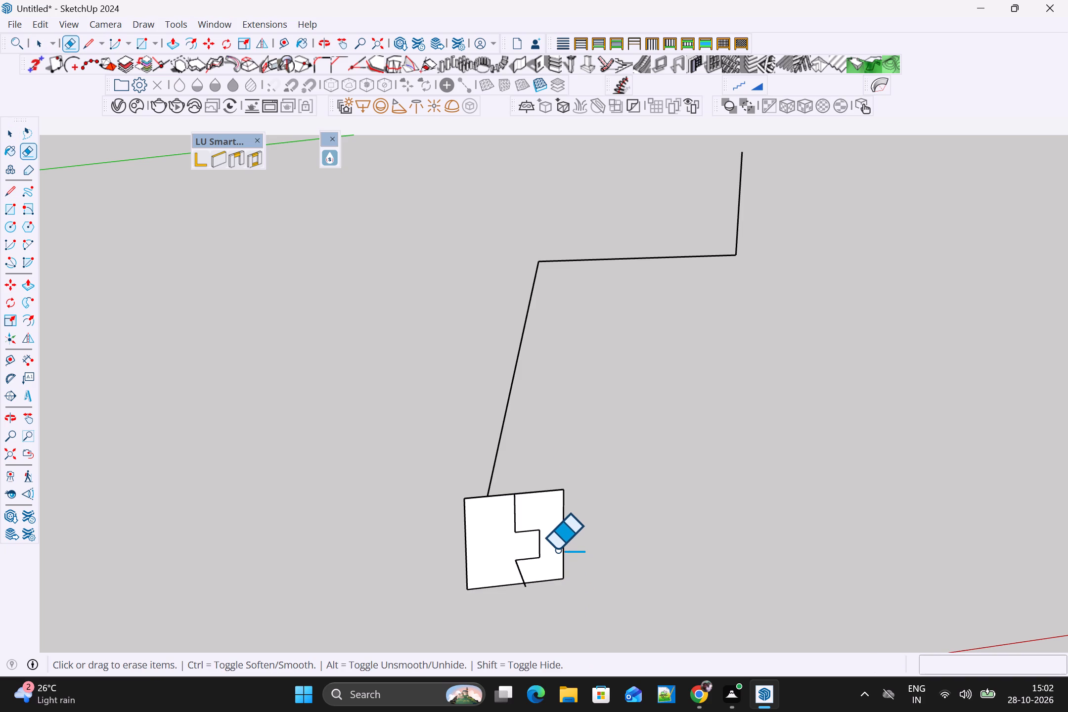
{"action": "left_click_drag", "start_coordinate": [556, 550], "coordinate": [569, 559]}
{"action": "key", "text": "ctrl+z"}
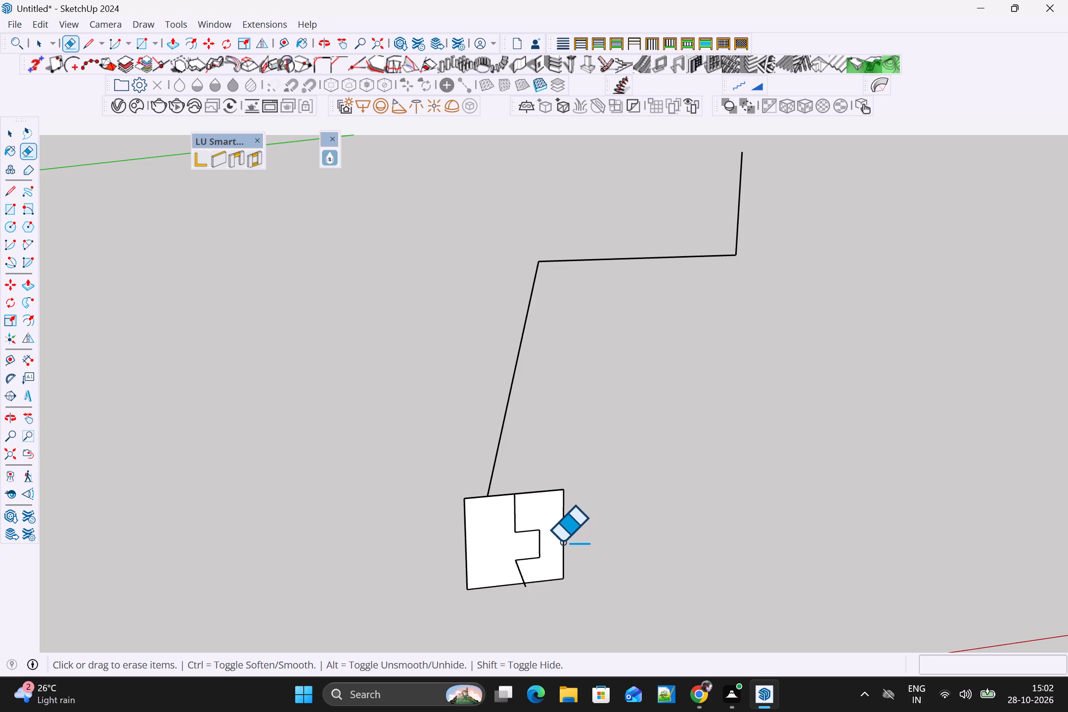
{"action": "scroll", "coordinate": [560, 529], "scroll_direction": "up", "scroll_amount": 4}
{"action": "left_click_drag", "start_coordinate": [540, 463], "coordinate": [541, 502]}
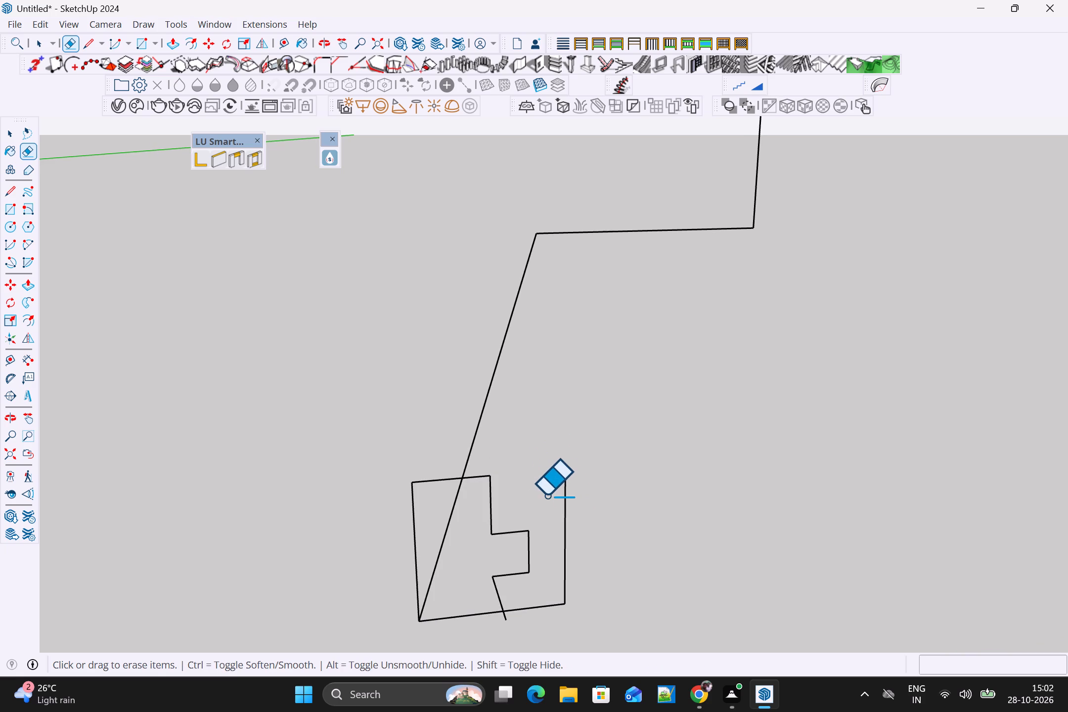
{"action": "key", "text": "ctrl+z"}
Draw a vertical line from the stepped line's lower inner corner down past the square's bottom edge.
{"action": "middle_click_drag", "start_coordinate": [607, 623], "coordinate": [677, 505]}
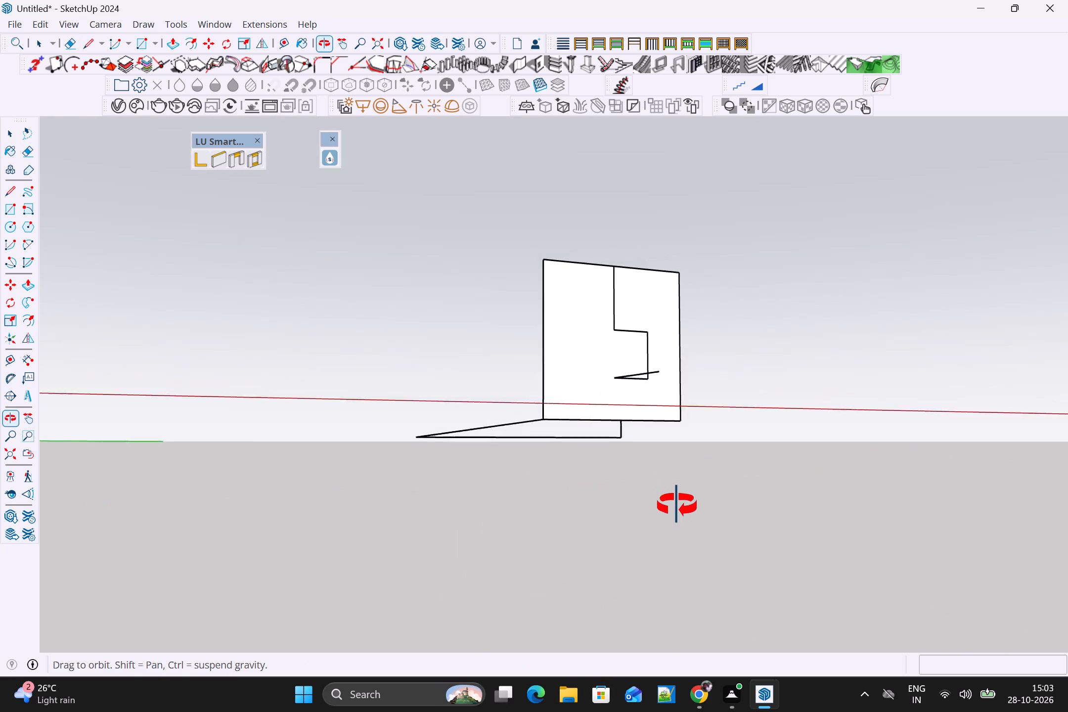
{"action": "middle_click_drag", "start_coordinate": [677, 505], "coordinate": [676, 507]}
{"action": "key", "text": "space"}
{"action": "middle_click_drag", "start_coordinate": [674, 513], "coordinate": [577, 583]}
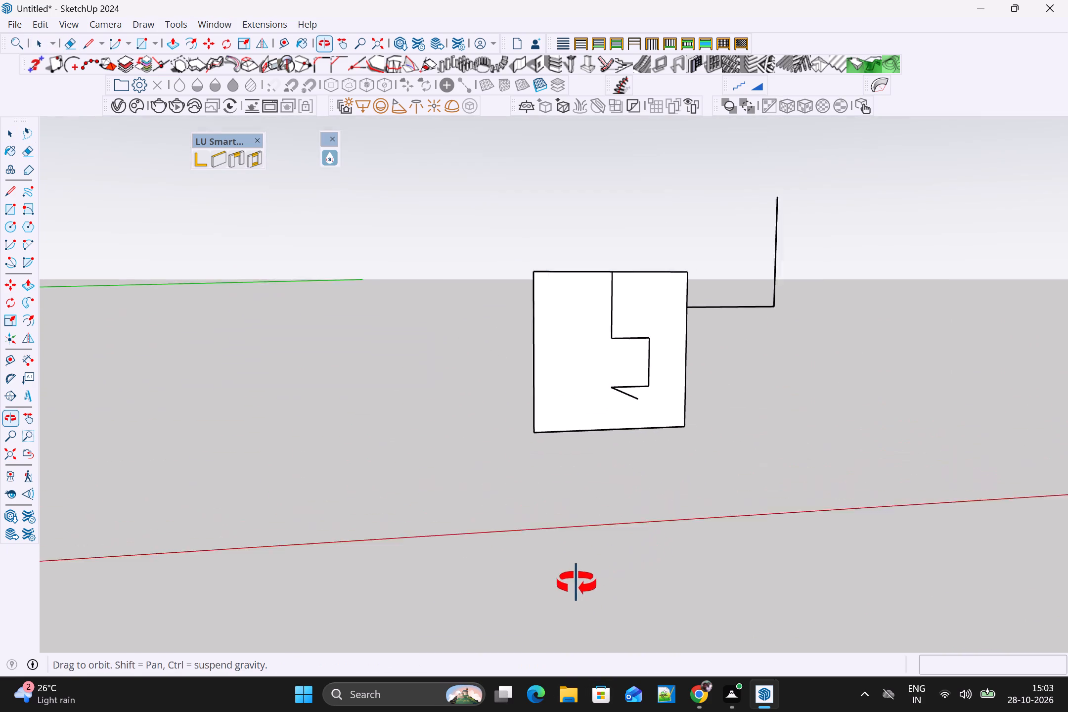
{"action": "middle_click_drag", "start_coordinate": [577, 583], "coordinate": [570, 589]}
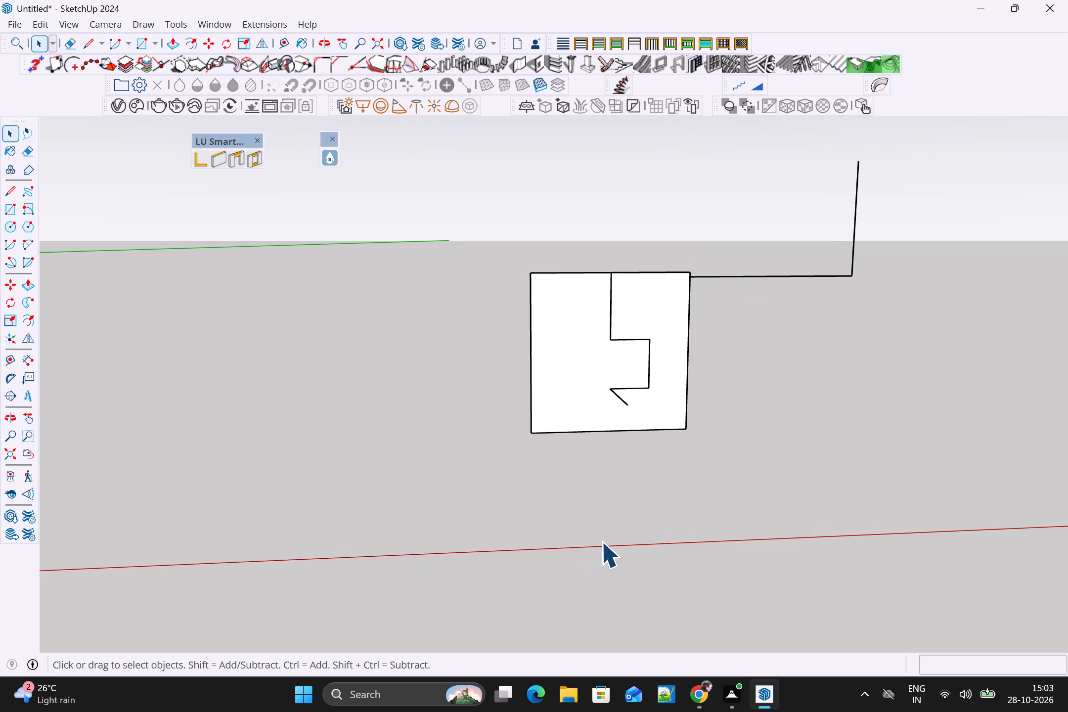
{"action": "key", "text": "l"}
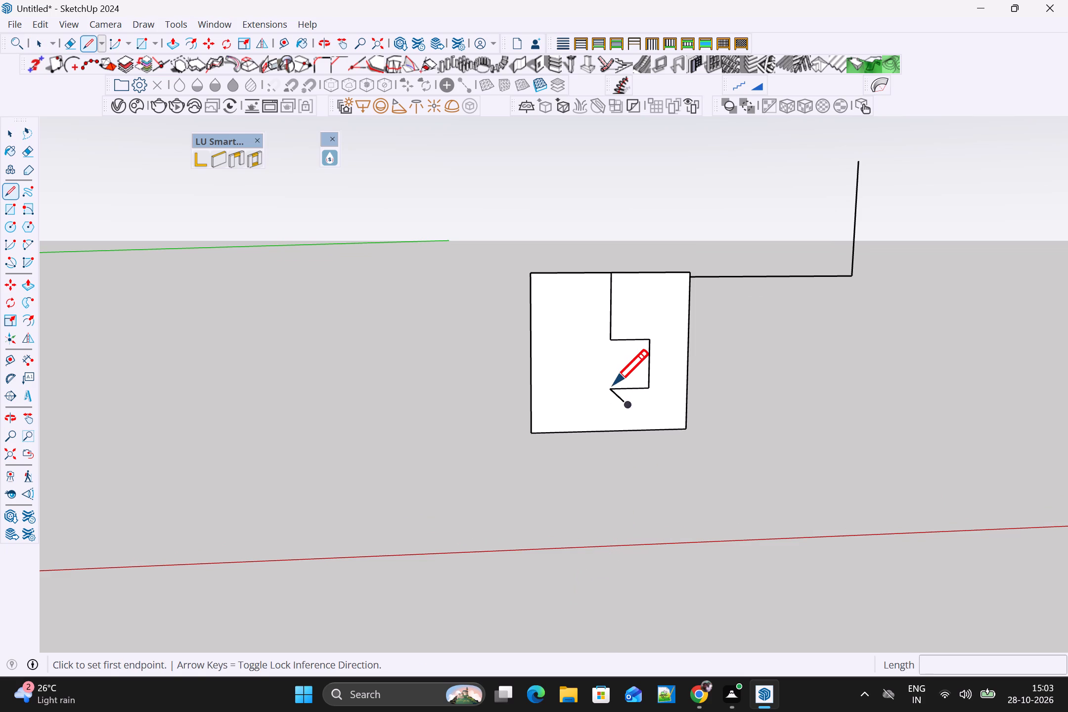
{"action": "left_click", "coordinate": [616, 387]}
{"action": "left_click", "coordinate": [611, 438]}
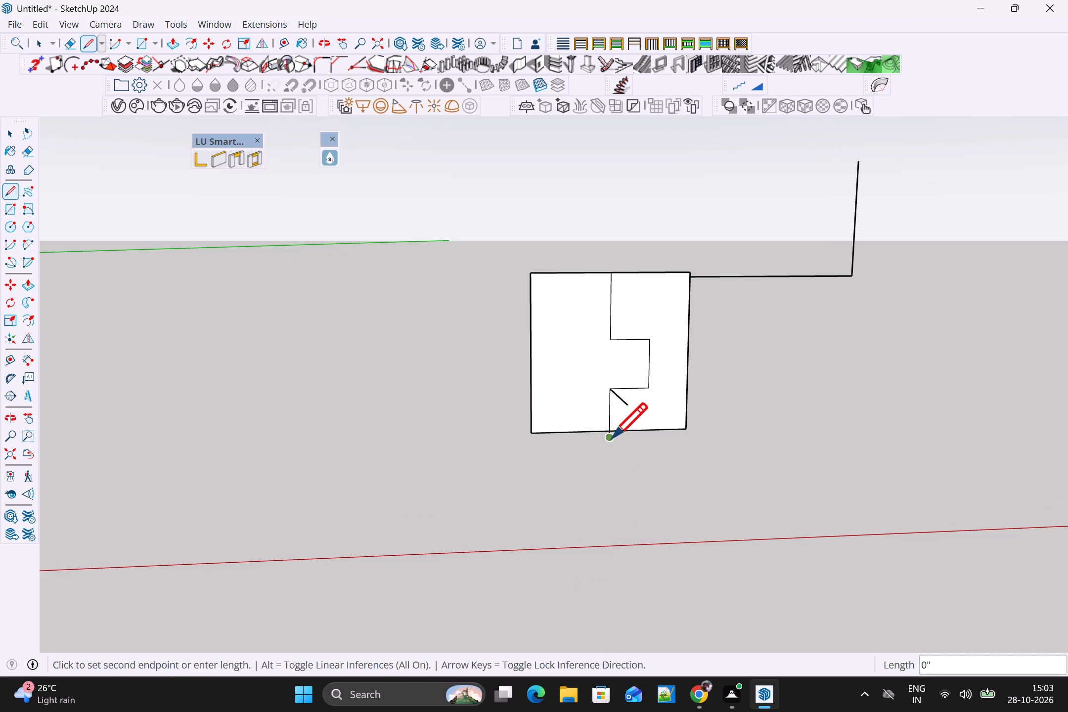
{"action": "key", "text": "space"}
Erase the vertical line's overhang below the square and the stray line running along the green axis.
{"action": "scroll", "coordinate": [624, 437], "scroll_direction": "up", "scroll_amount": 7}
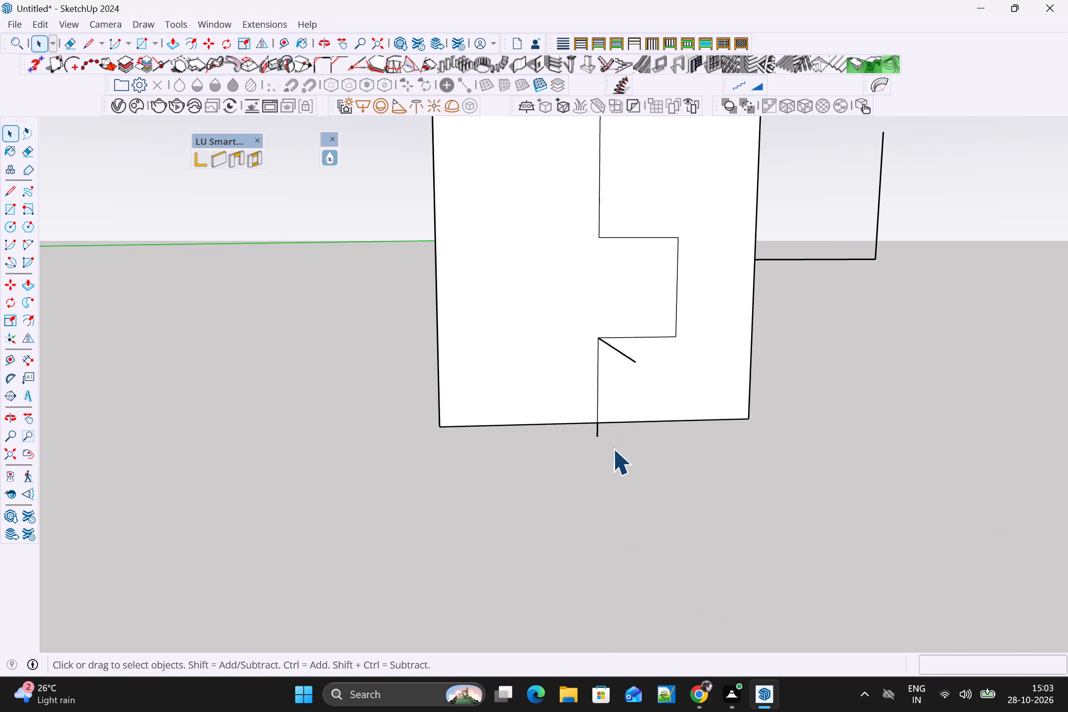
{"action": "key", "text": "e"}
{"action": "left_click_drag", "start_coordinate": [613, 438], "coordinate": [593, 439]}
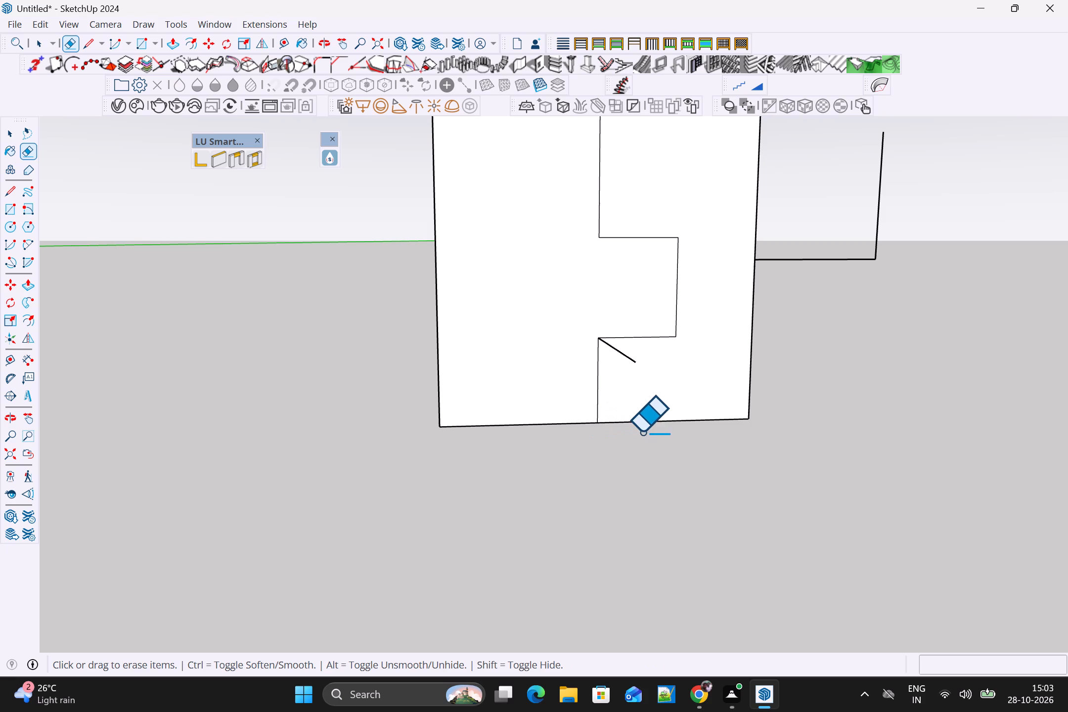
{"action": "middle_click_drag", "start_coordinate": [635, 370], "coordinate": [770, 395]}
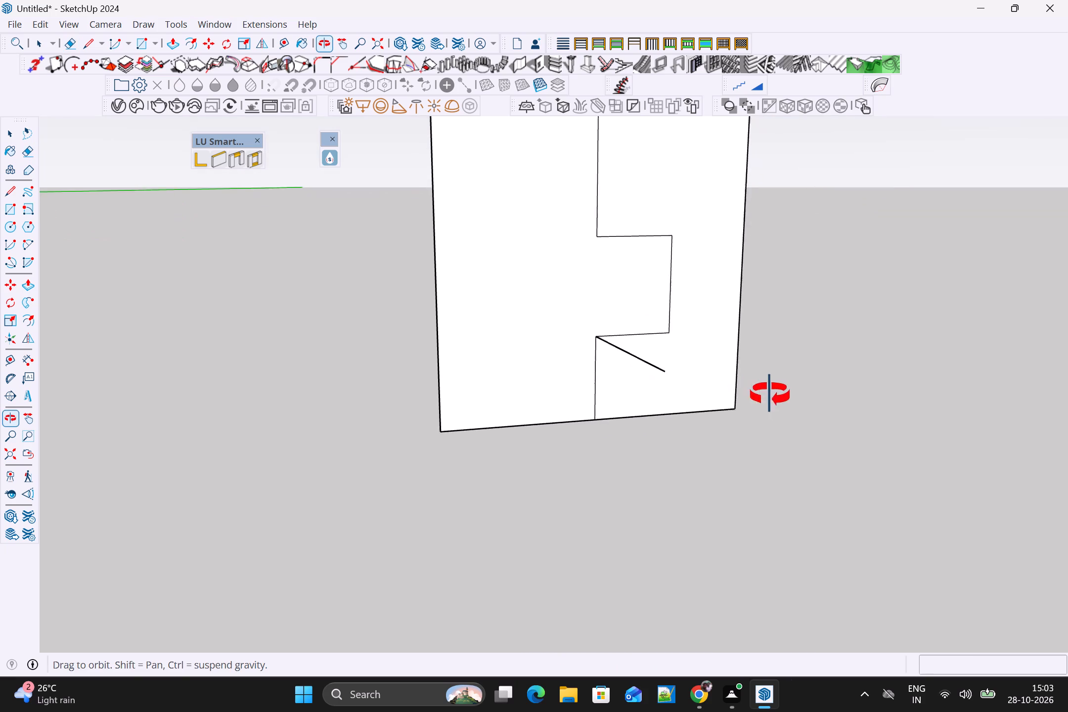
{"action": "middle_click_drag", "start_coordinate": [770, 395], "coordinate": [786, 395]}
{"action": "left_click_drag", "start_coordinate": [676, 358], "coordinate": [669, 396]}
Erase the square's bottom, side and top edges beyond the stepped line, leaving a profile with one projecting tab.
{"action": "scroll", "coordinate": [734, 404], "scroll_direction": "down", "scroll_amount": 2}
{"action": "middle_click_drag", "start_coordinate": [791, 422], "coordinate": [566, 475]}
{"action": "key", "text": "e"}
{"action": "left_click_drag", "start_coordinate": [706, 392], "coordinate": [701, 435]}
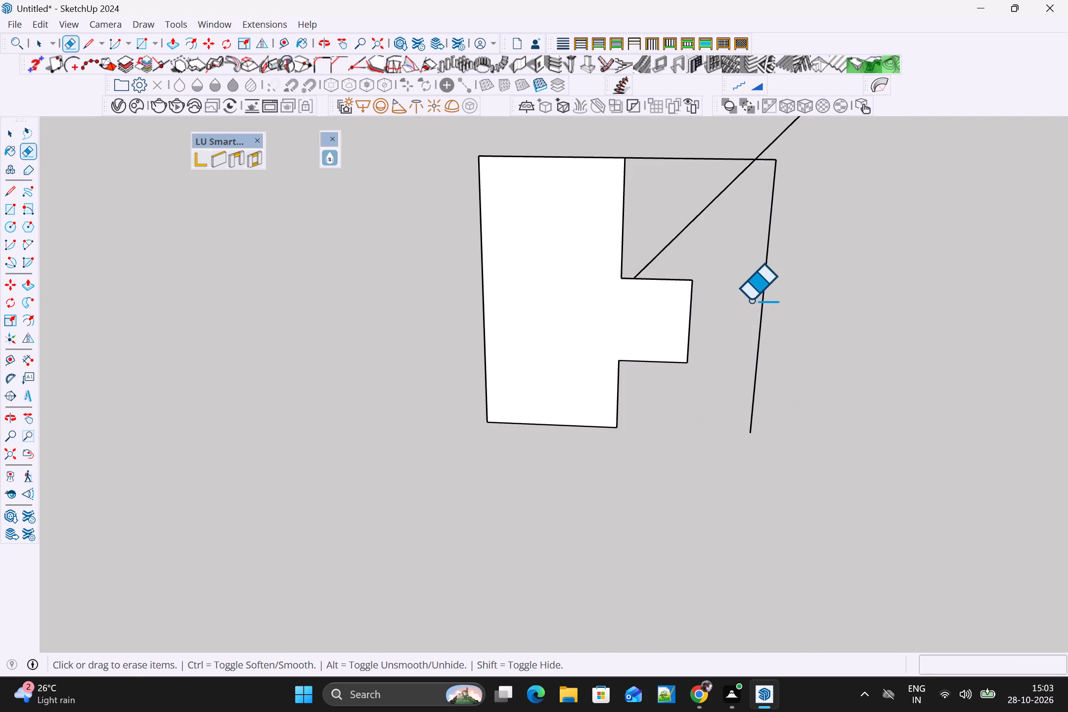
{"action": "left_click_drag", "start_coordinate": [750, 300], "coordinate": [828, 315]}
{"action": "left_click_drag", "start_coordinate": [704, 145], "coordinate": [692, 172]}
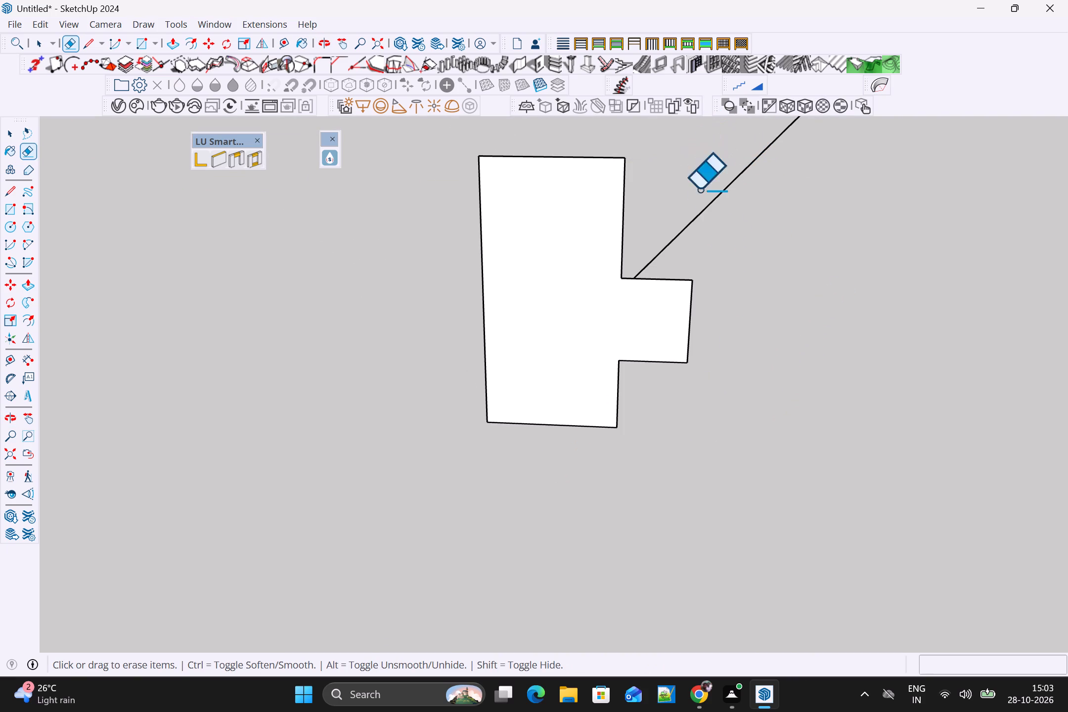
{"action": "scroll", "coordinate": [762, 366], "scroll_direction": "down", "scroll_amount": 6}
{"action": "middle_click_drag", "start_coordinate": [771, 451], "coordinate": [825, 456]}
{"action": "scroll", "coordinate": [806, 458], "scroll_direction": "down", "scroll_amount": 3}
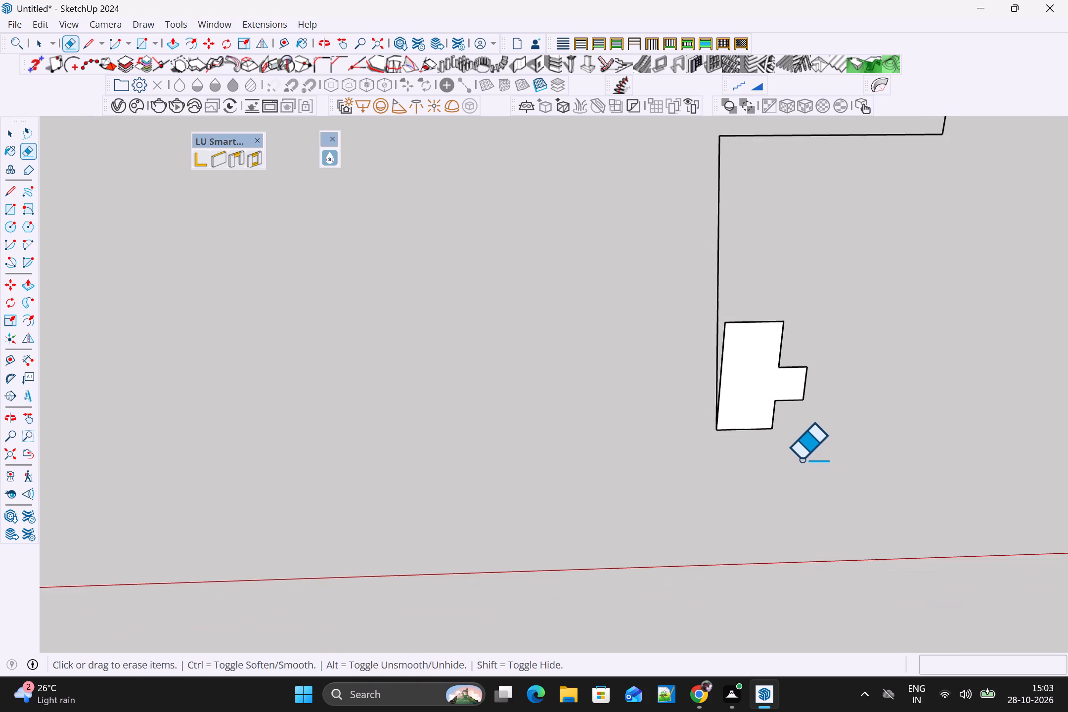
{"action": "scroll", "coordinate": [801, 459], "scroll_direction": "down", "scroll_amount": 4}
{"action": "middle_click_drag", "start_coordinate": [833, 448], "coordinate": [774, 527], "text": "shift"}
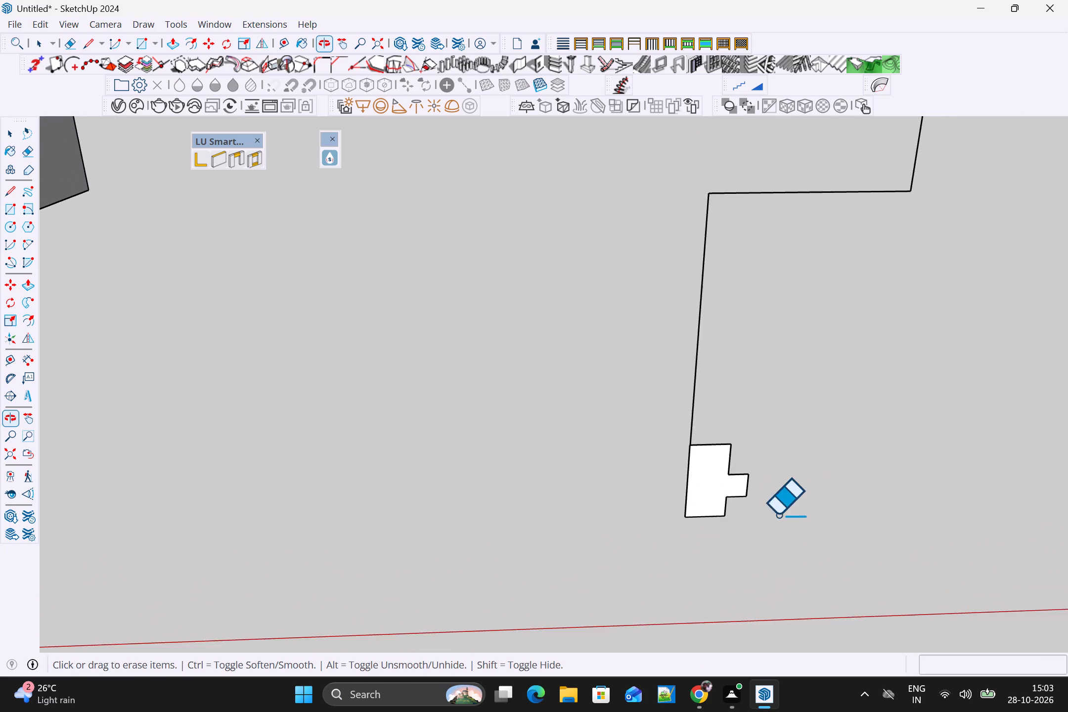
Extrude the tabbed profile along the connected three-segment line path with Follow Me.
{"action": "scroll", "coordinate": [795, 504], "scroll_direction": "down", "scroll_amount": 6}
{"action": "key", "text": "space"}
{"action": "left_click_drag", "start_coordinate": [959, 212], "coordinate": [712, 337]}
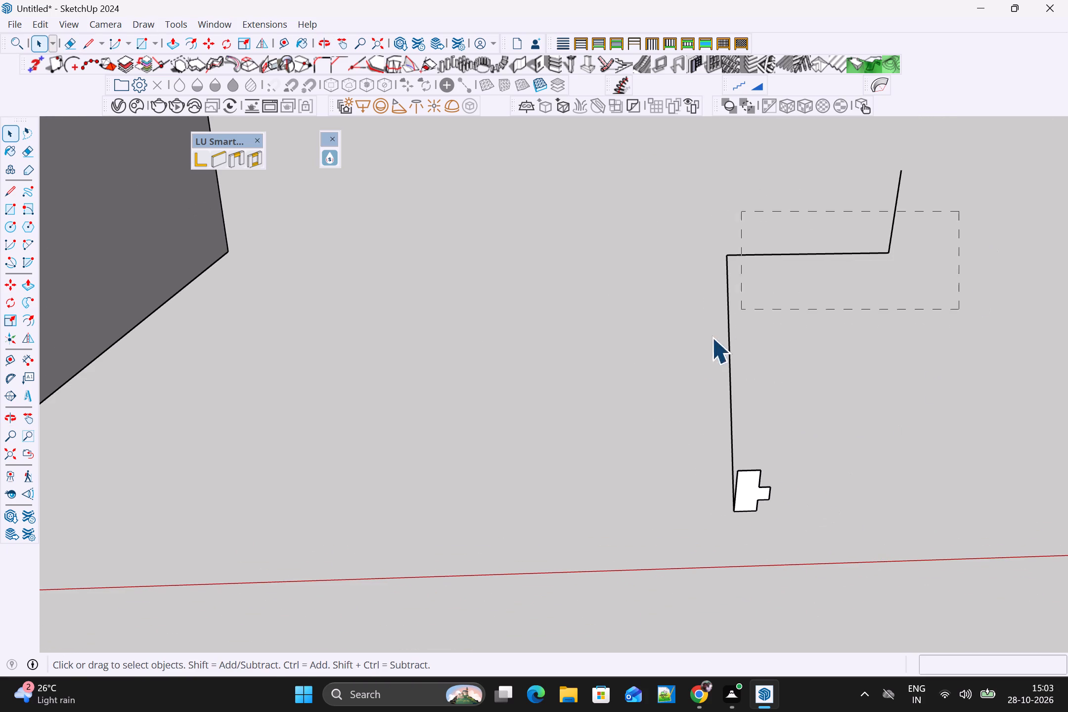
{"action": "left_click_drag", "start_coordinate": [712, 337], "coordinate": [695, 361]}
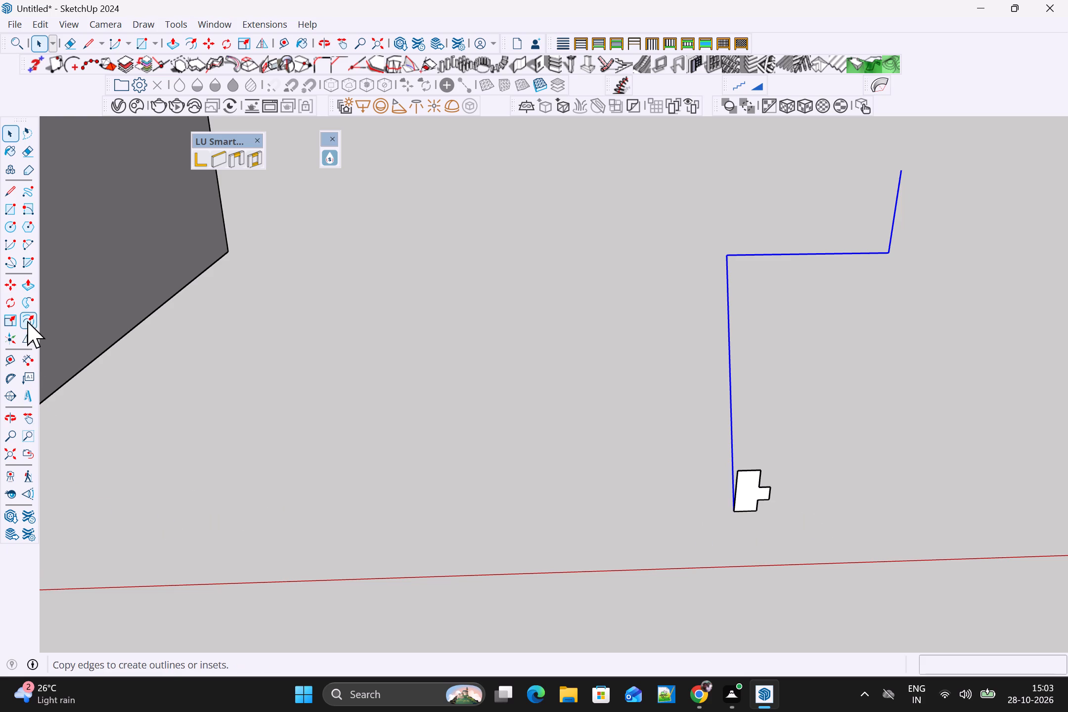
{"action": "left_click", "coordinate": [30, 304]}
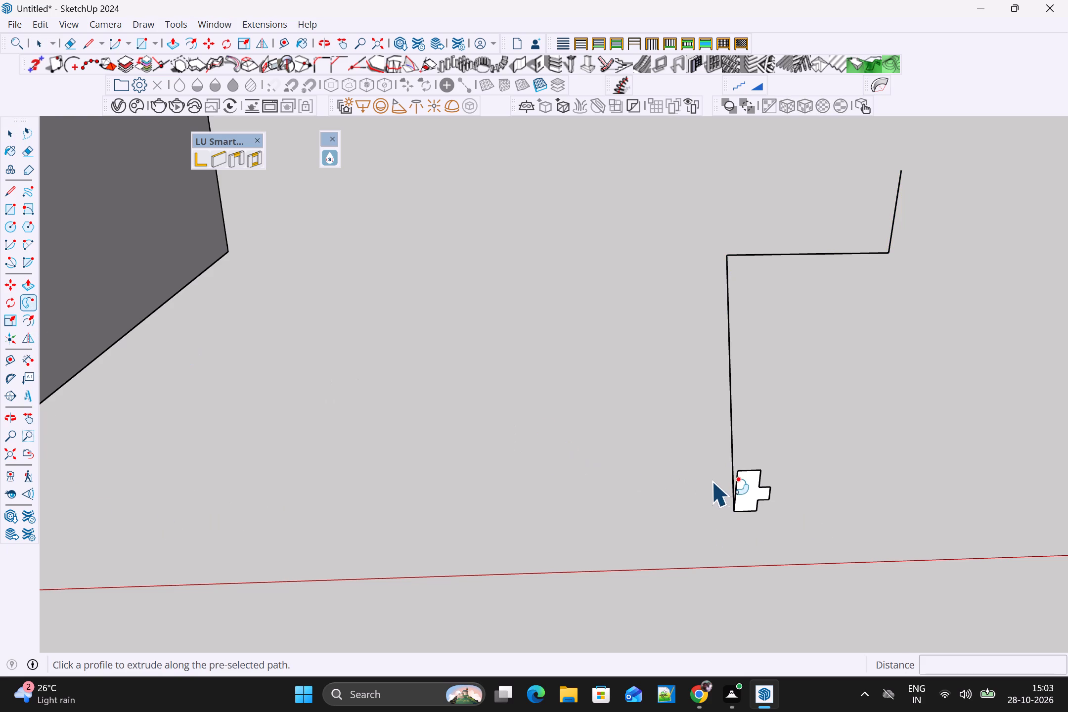
{"action": "left_click", "coordinate": [755, 490]}
Start a rectangle from the door opening's lower outer corner nearest the origin, trying different drawing-plane locks for it.
{"action": "middle_click_drag", "start_coordinate": [822, 489], "coordinate": [705, 484]}
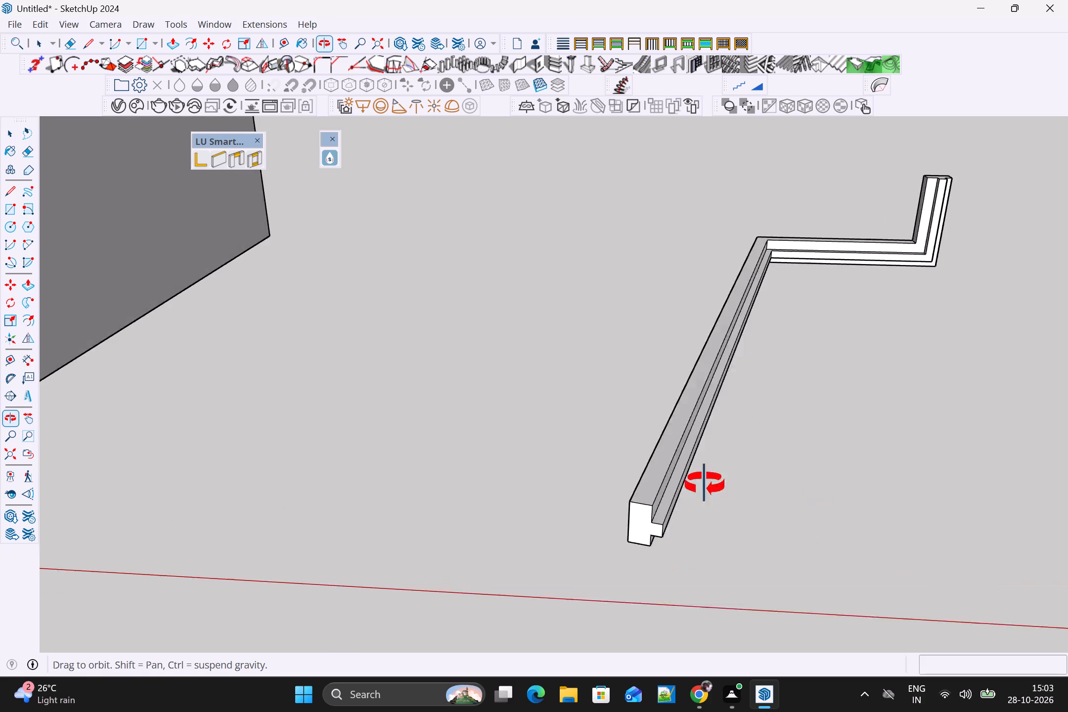
{"action": "middle_click_drag", "start_coordinate": [705, 484], "coordinate": [492, 573]}
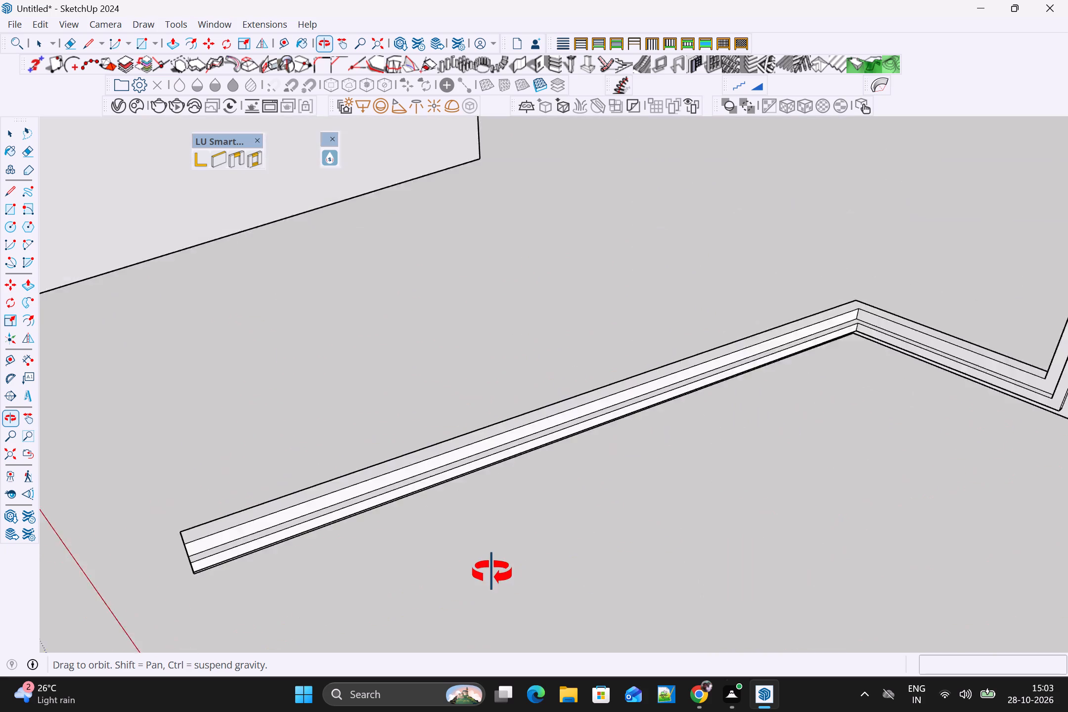
{"action": "middle_click_drag", "start_coordinate": [492, 573], "coordinate": [812, 551]}
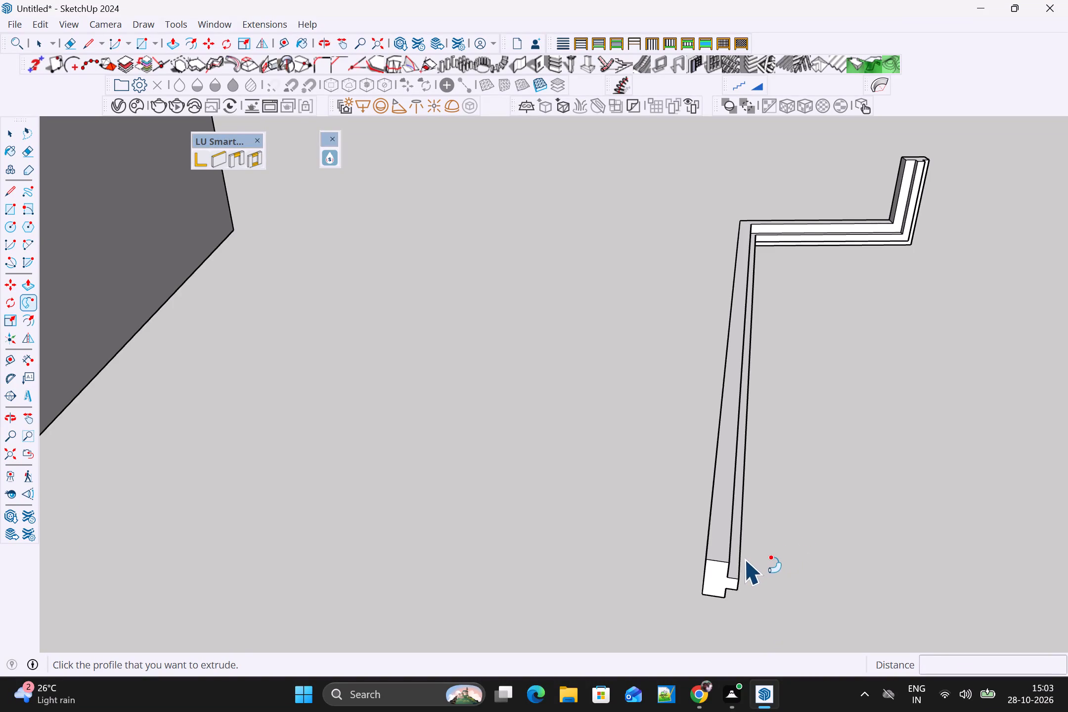
{"action": "scroll", "coordinate": [746, 560], "scroll_direction": "down", "scroll_amount": 10}
{"action": "middle_click_drag", "start_coordinate": [529, 509], "coordinate": [818, 467]}
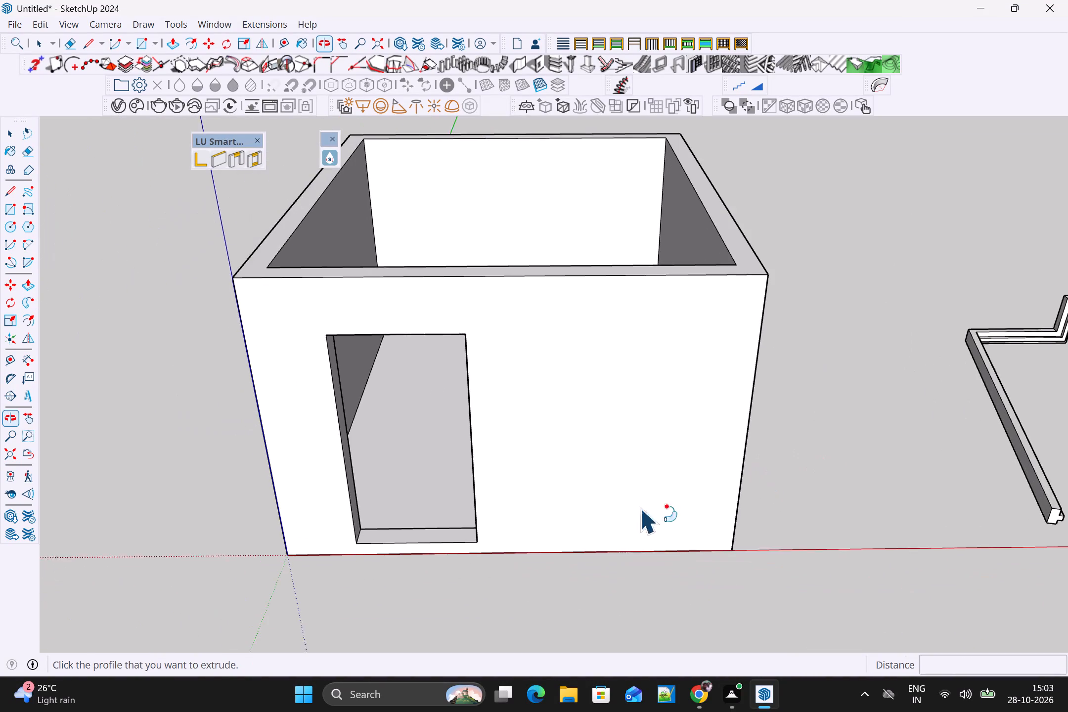
{"action": "scroll", "coordinate": [430, 552], "scroll_direction": "up", "scroll_amount": 5}
{"action": "key", "text": "space"}
{"action": "middle_click_drag", "start_coordinate": [354, 558], "coordinate": [429, 525]}
{"action": "scroll", "coordinate": [429, 525], "scroll_direction": "down", "scroll_amount": 1}
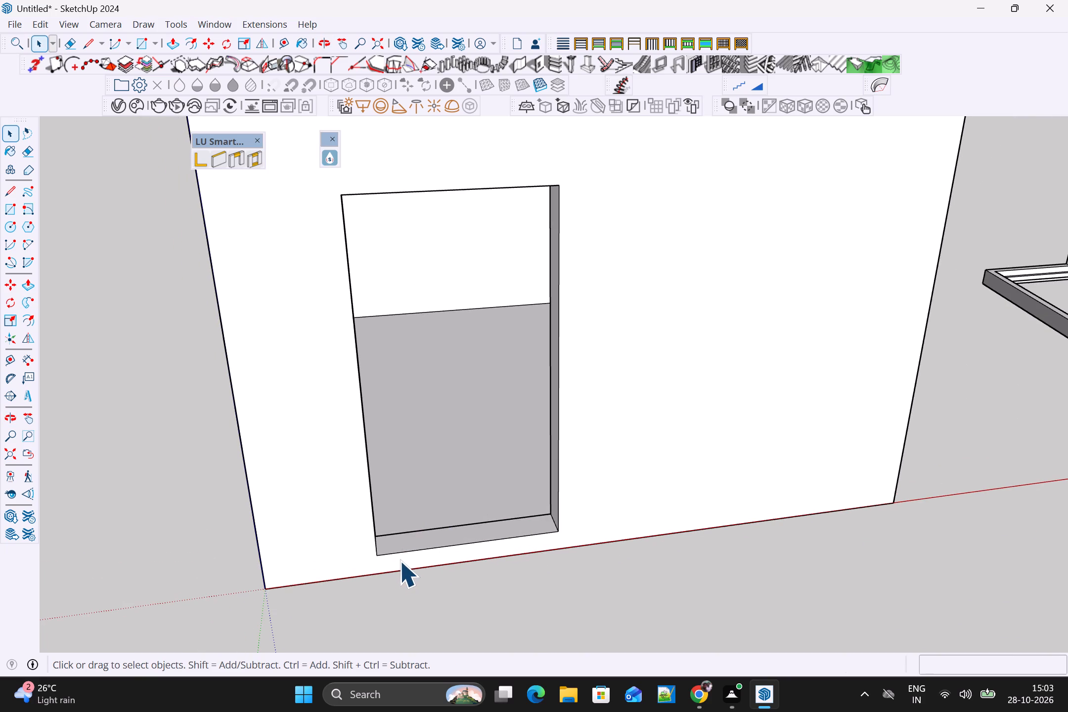
{"action": "key", "text": "r"}
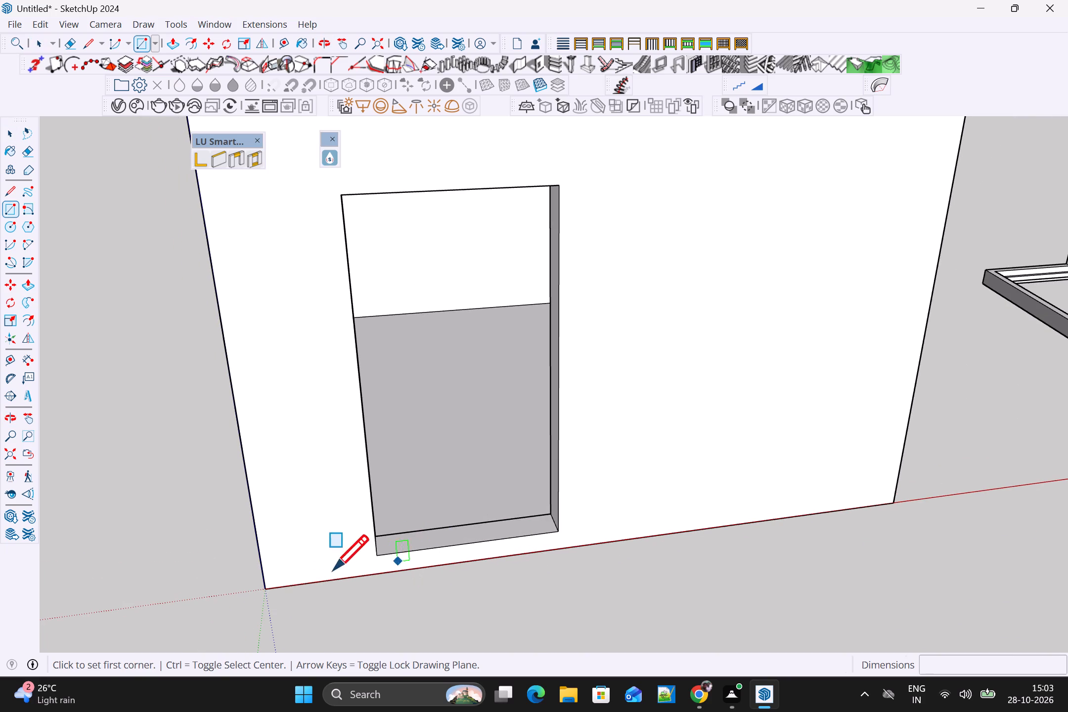
{"action": "left_click", "coordinate": [377, 555]}
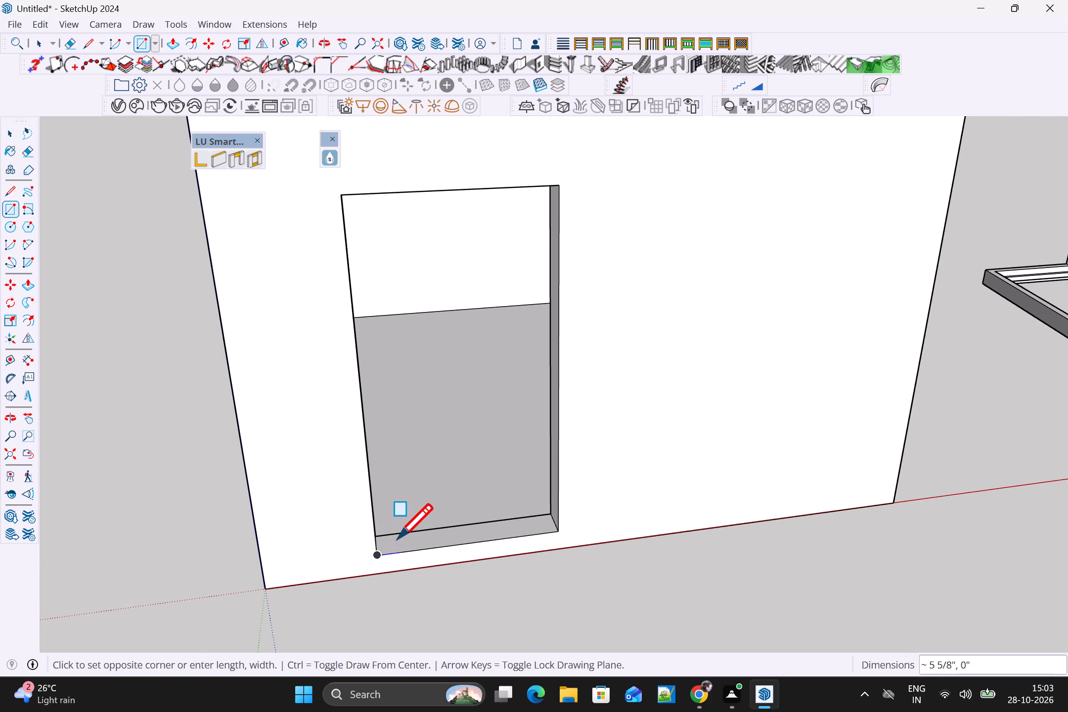
{"action": "scroll", "coordinate": [408, 529], "scroll_direction": "up", "scroll_amount": 6}
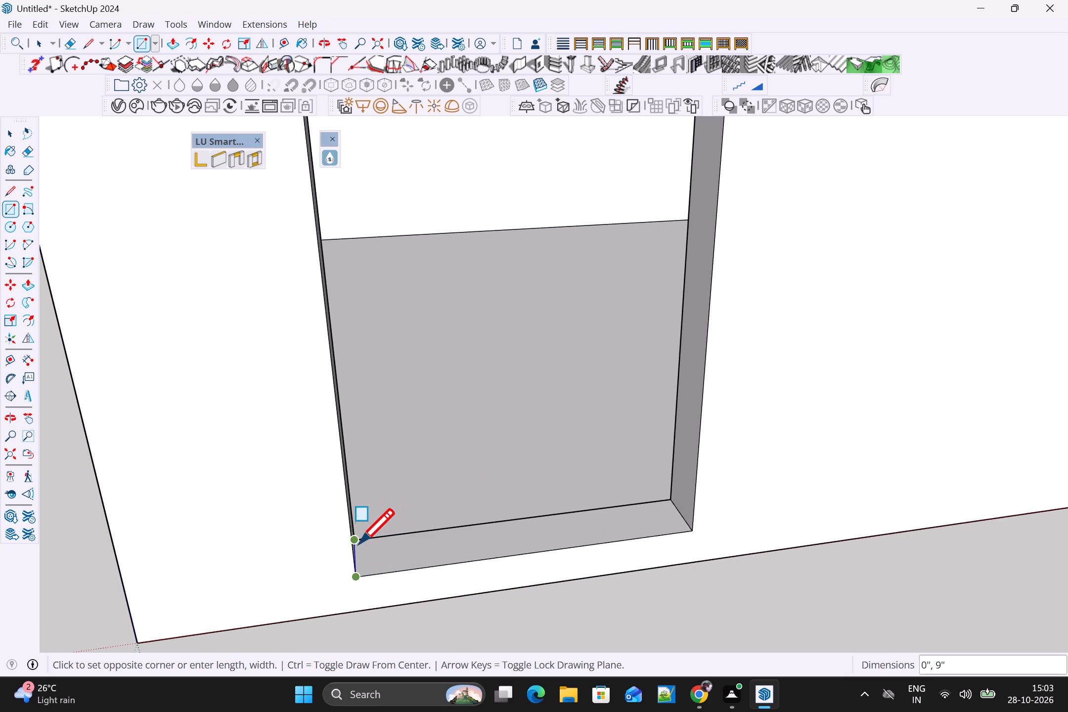
{"action": "middle_click_drag", "start_coordinate": [392, 554], "coordinate": [324, 554]}
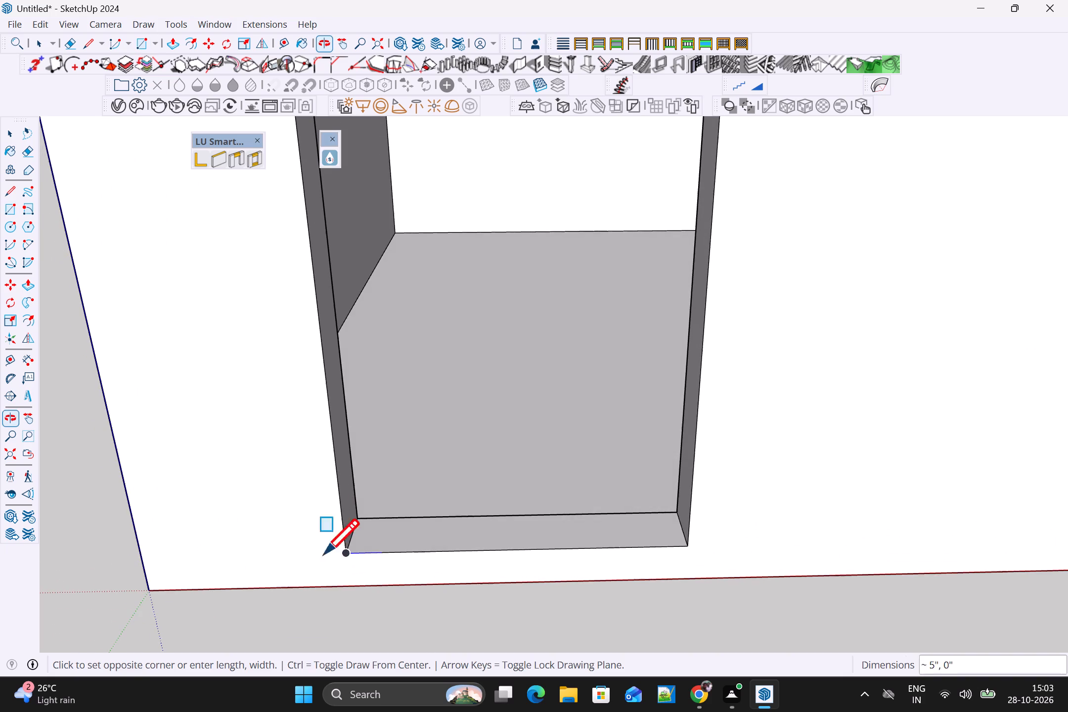
{"action": "key", "text": "Up"}
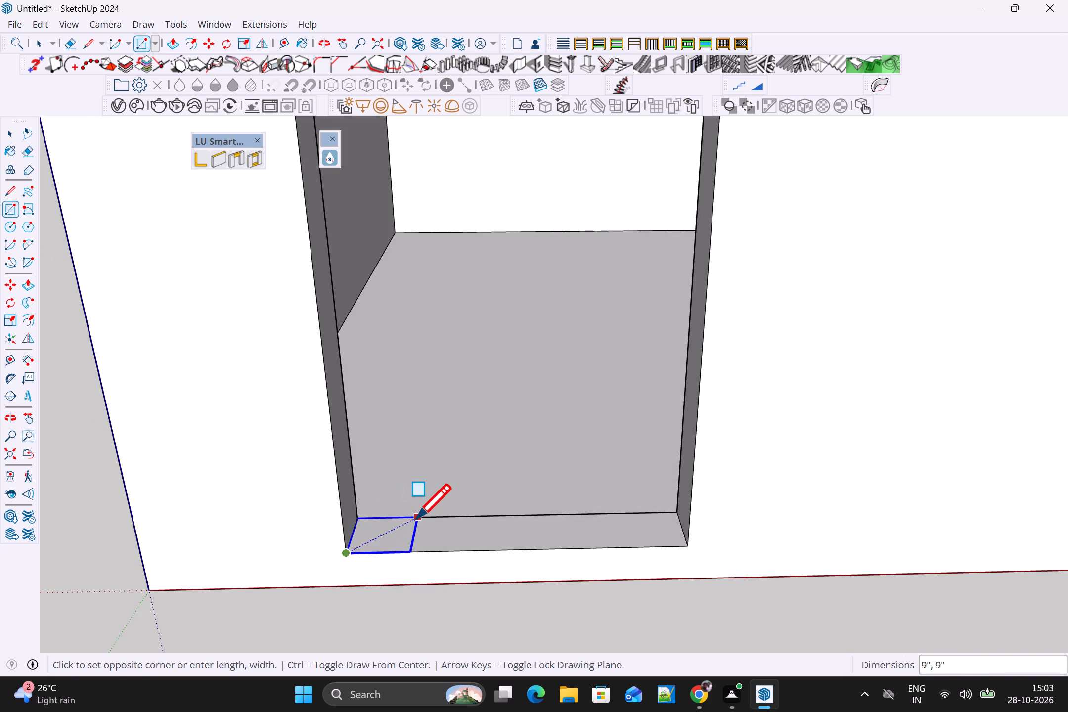
{"action": "key", "text": "Down"}
{"action": "key", "text": "Left"}
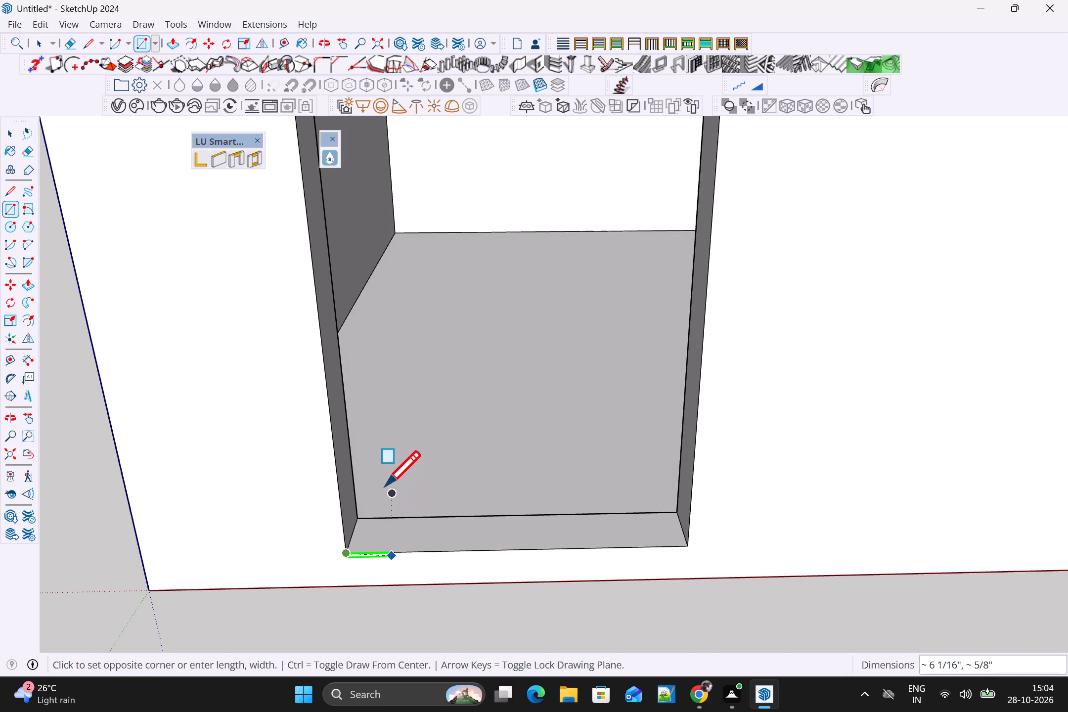
{"action": "key", "text": "Up"}
{"action": "key", "text": "Up"}
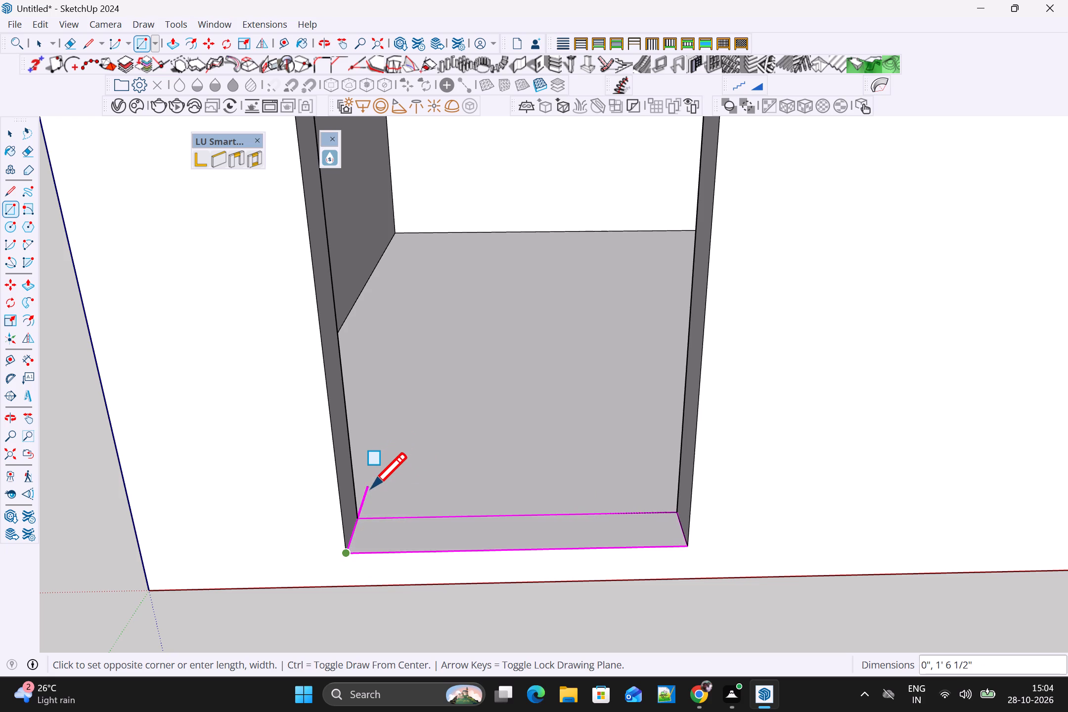
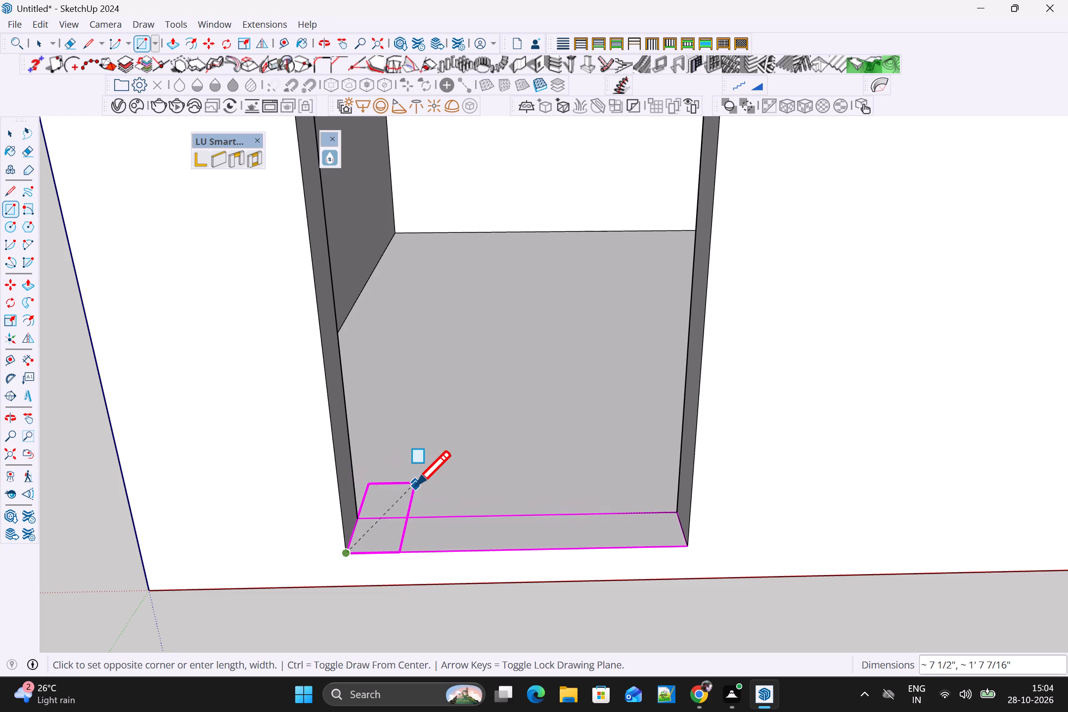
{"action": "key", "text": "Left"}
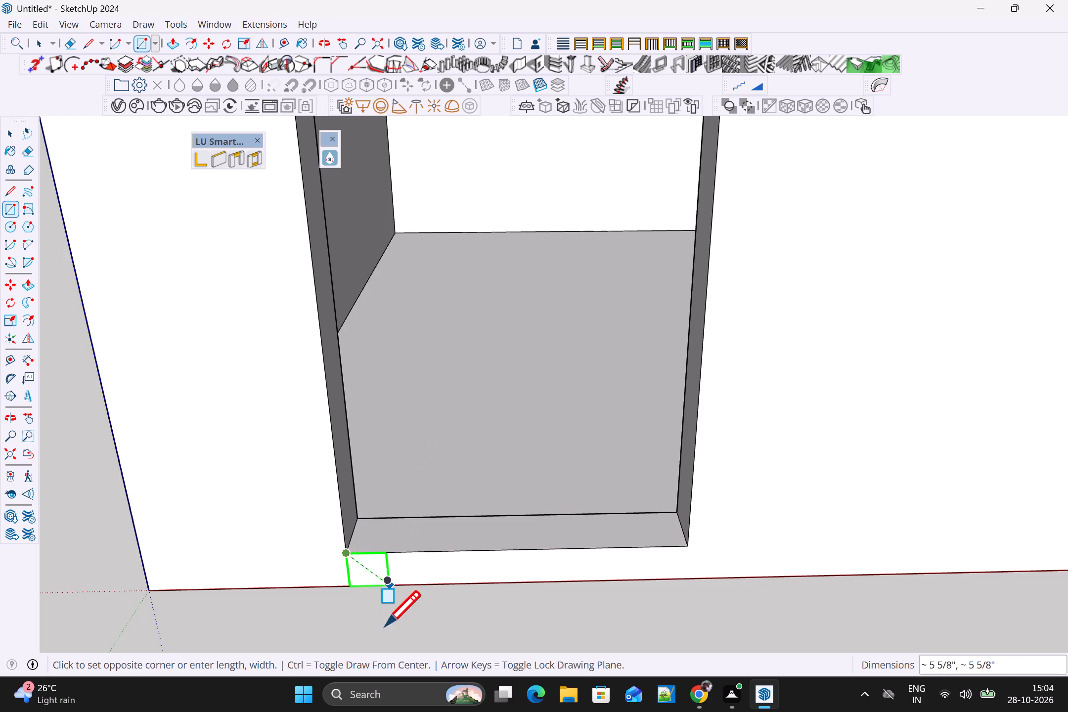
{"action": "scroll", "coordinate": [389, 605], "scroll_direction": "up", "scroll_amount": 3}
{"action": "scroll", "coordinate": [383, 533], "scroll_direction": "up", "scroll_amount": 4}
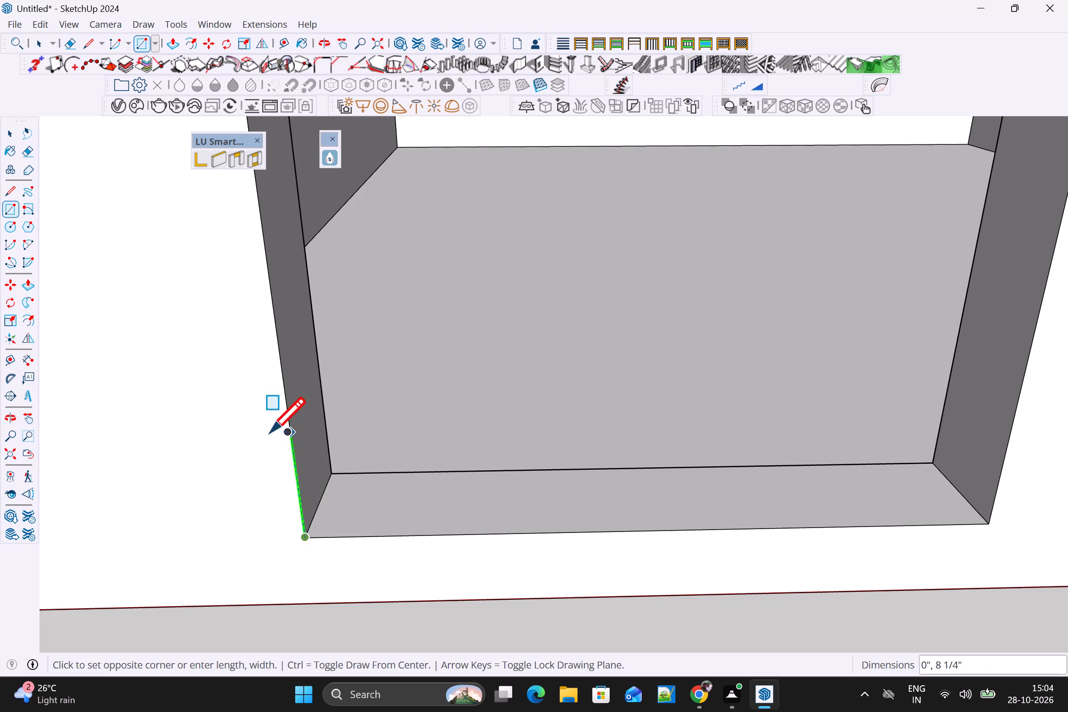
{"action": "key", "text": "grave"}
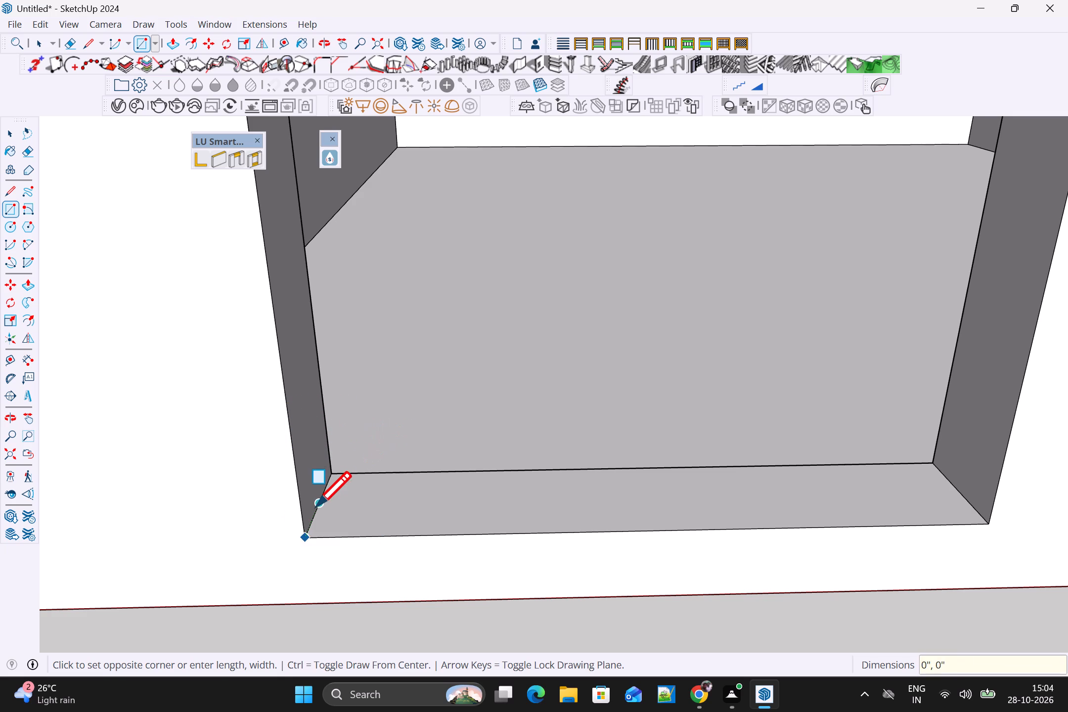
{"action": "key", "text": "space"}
Draw an upright rectangle about 4 3/8" by 3 3/4" in the door opening's lower outer corner nearest the origin.
{"action": "key", "text": "r"}
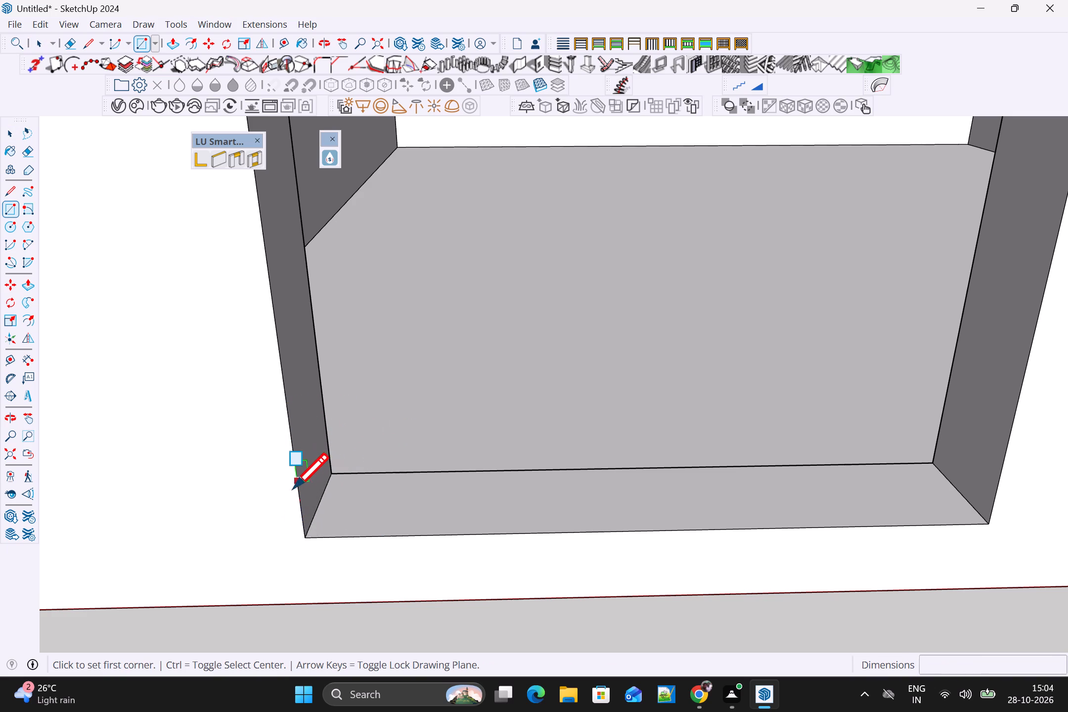
{"action": "left_click", "coordinate": [300, 483]}
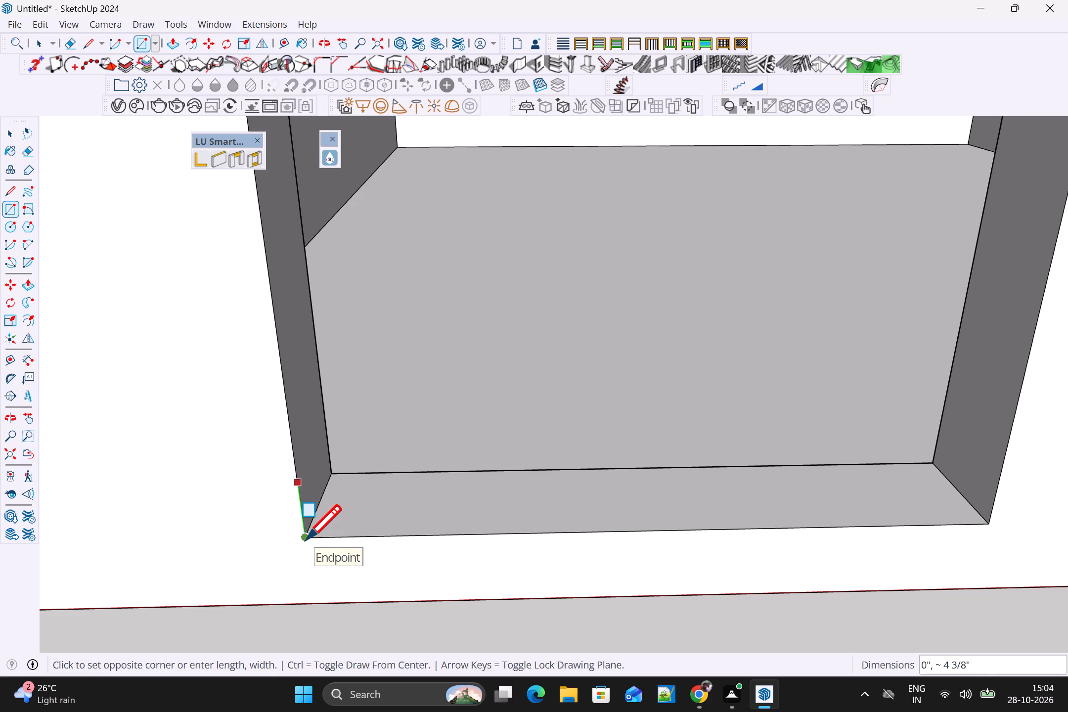
{"action": "left_click", "coordinate": [306, 540]}
{"action": "left_click", "coordinate": [359, 531]}
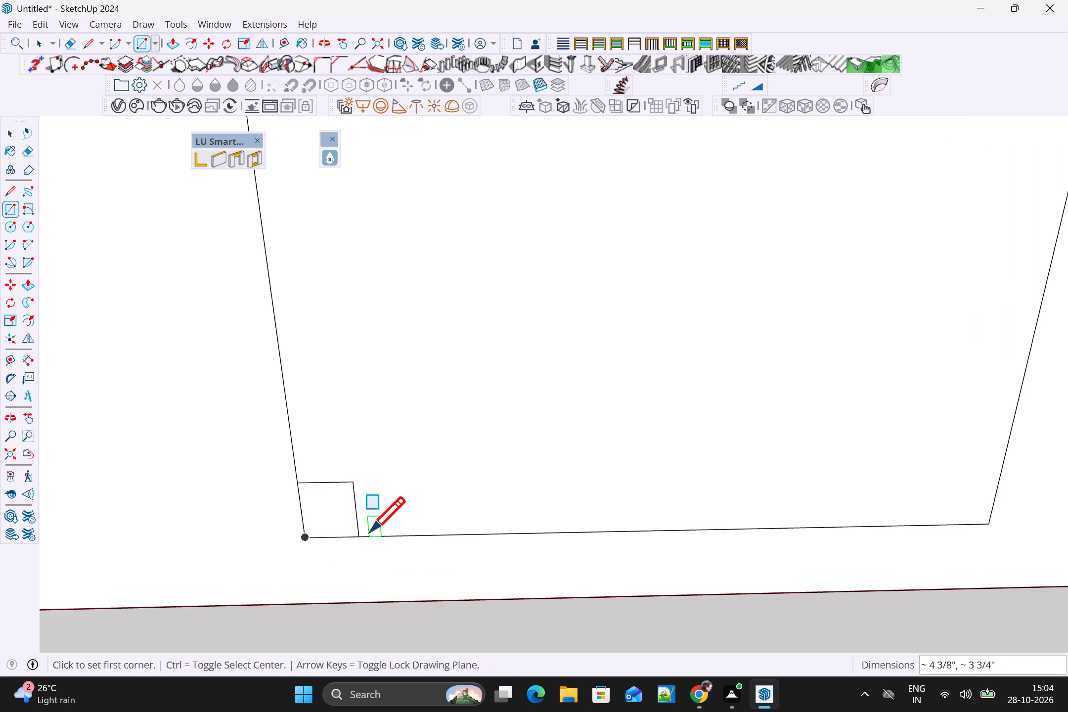
Delete the face that covers the door opening around the small corner rectangle.
{"action": "scroll", "coordinate": [370, 532], "scroll_direction": "down", "scroll_amount": 3}
{"action": "key", "text": "space"}
{"action": "left_click", "coordinate": [400, 485]}
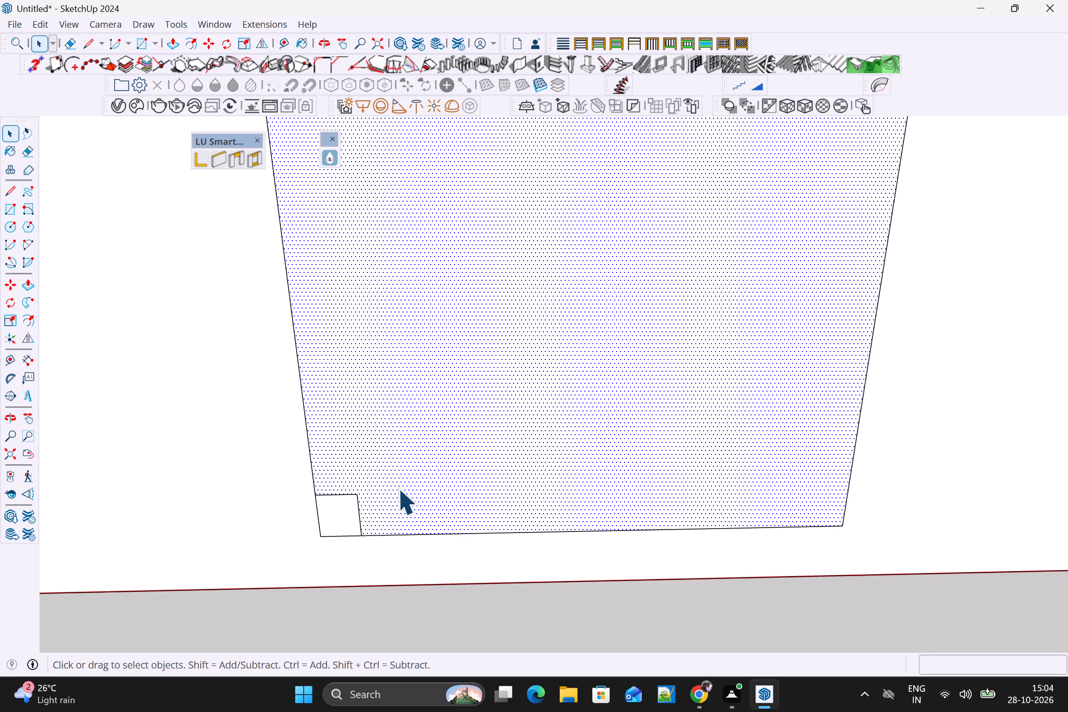
{"action": "key", "text": "Delete"}
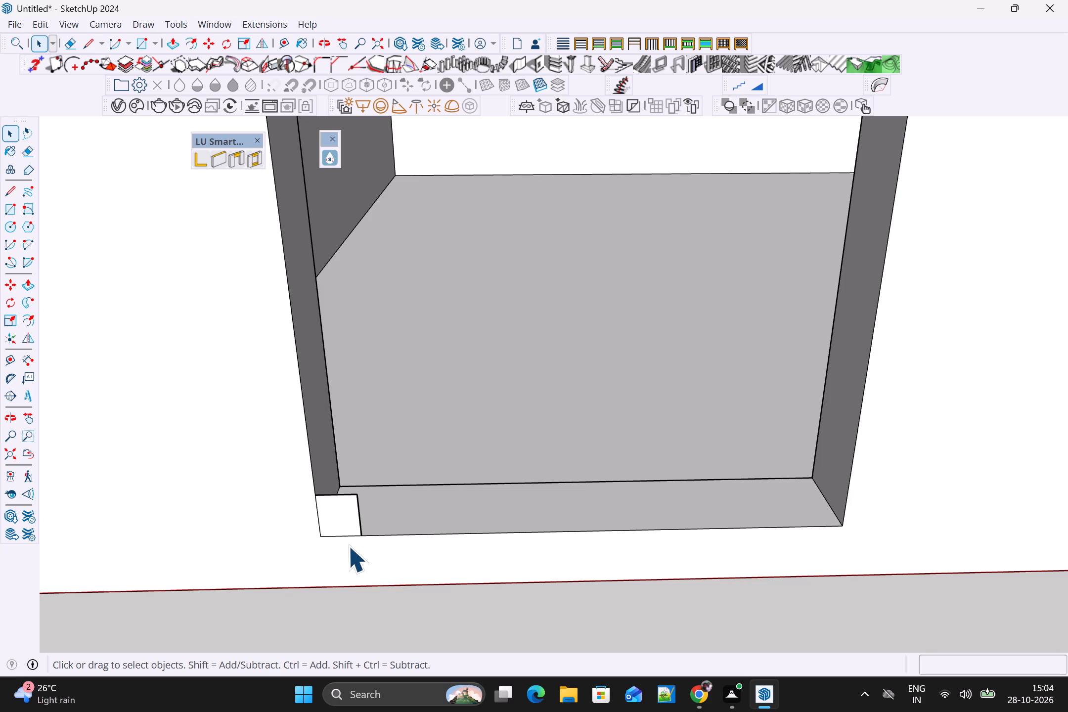
Draw a stepped line from the midpoint of the rectangle's top edge to its bottom edge, jogging outward once to outline a tab.
{"action": "key", "text": "l"}
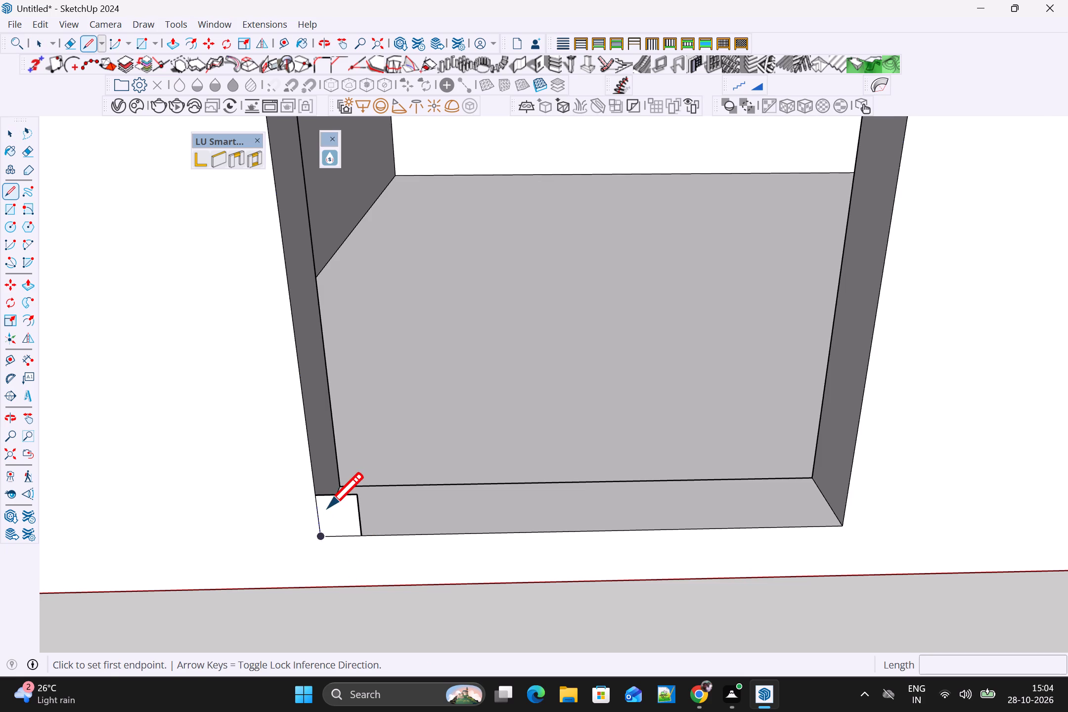
{"action": "scroll", "coordinate": [328, 508], "scroll_direction": "up", "scroll_amount": 4}
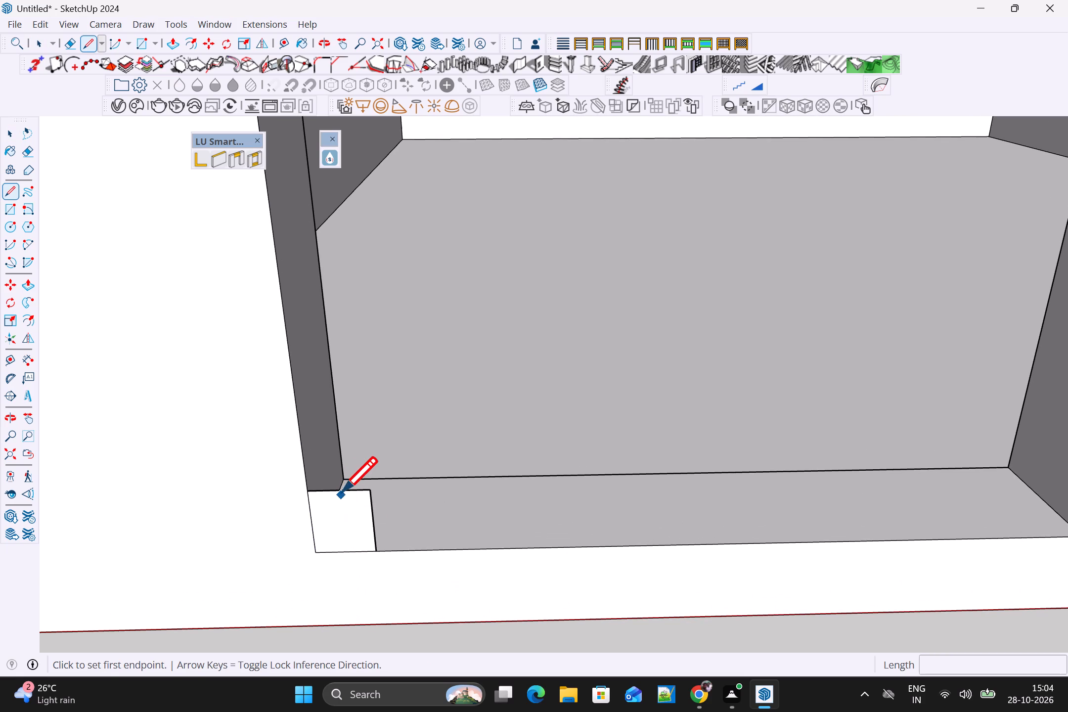
{"action": "left_click", "coordinate": [339, 490]}
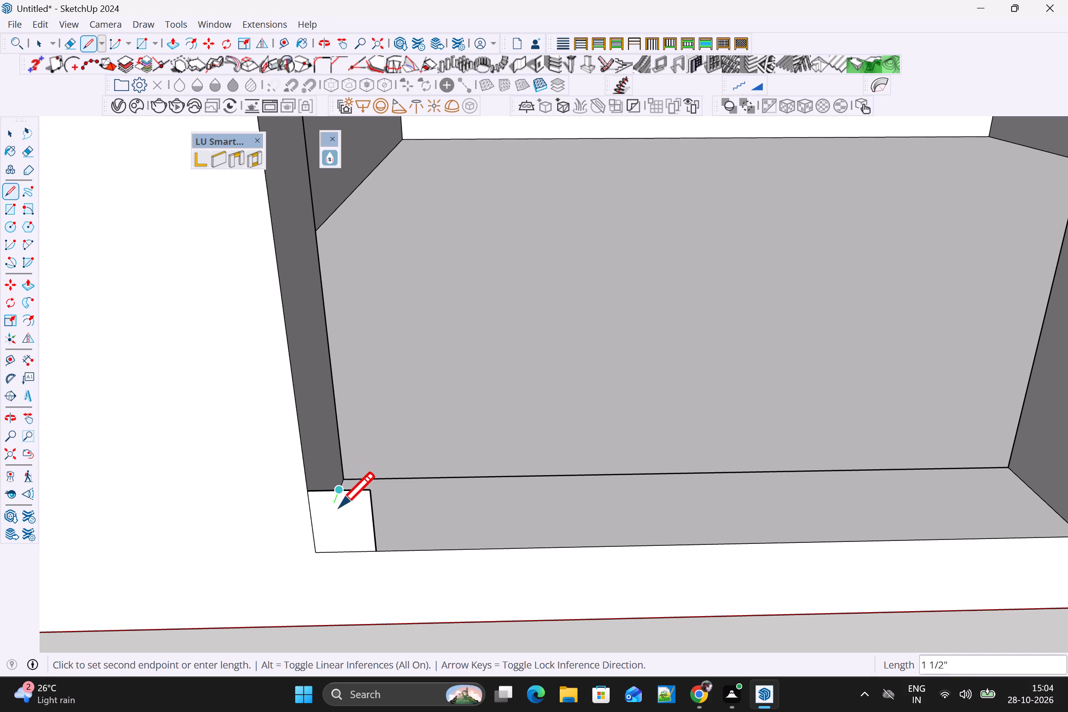
{"action": "scroll", "coordinate": [341, 511], "scroll_direction": "up", "scroll_amount": 3}
{"action": "middle_click_drag", "start_coordinate": [341, 512], "coordinate": [575, 470]}
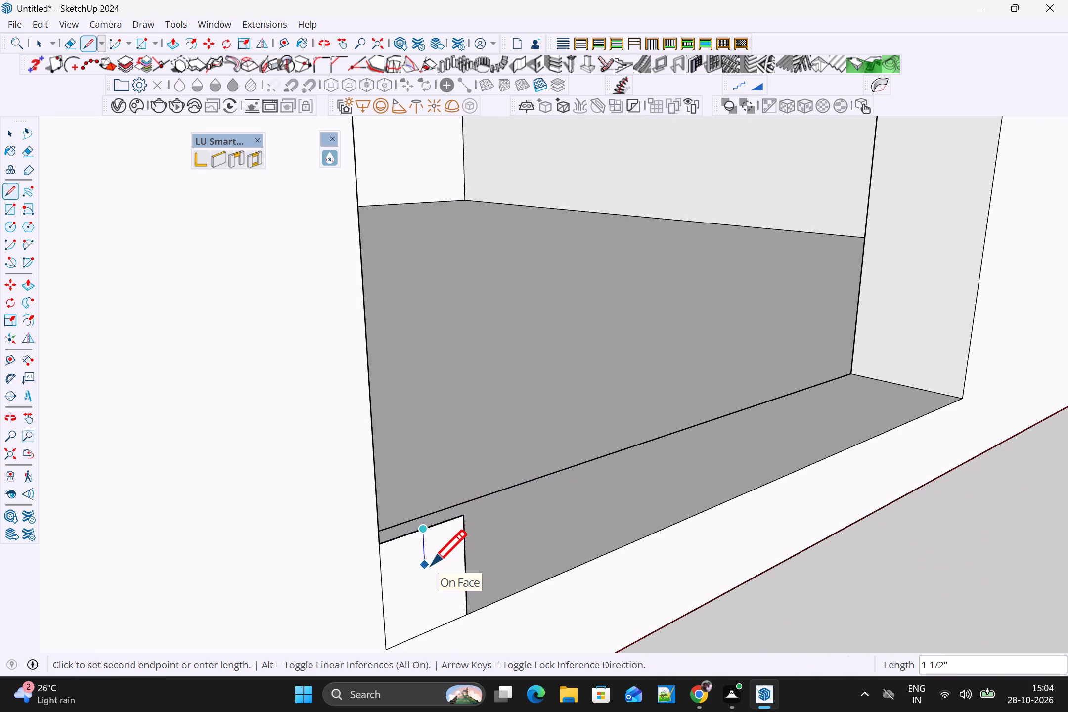
{"action": "scroll", "coordinate": [449, 563], "scroll_direction": "up", "scroll_amount": 3}
{"action": "left_click", "coordinate": [449, 563]}
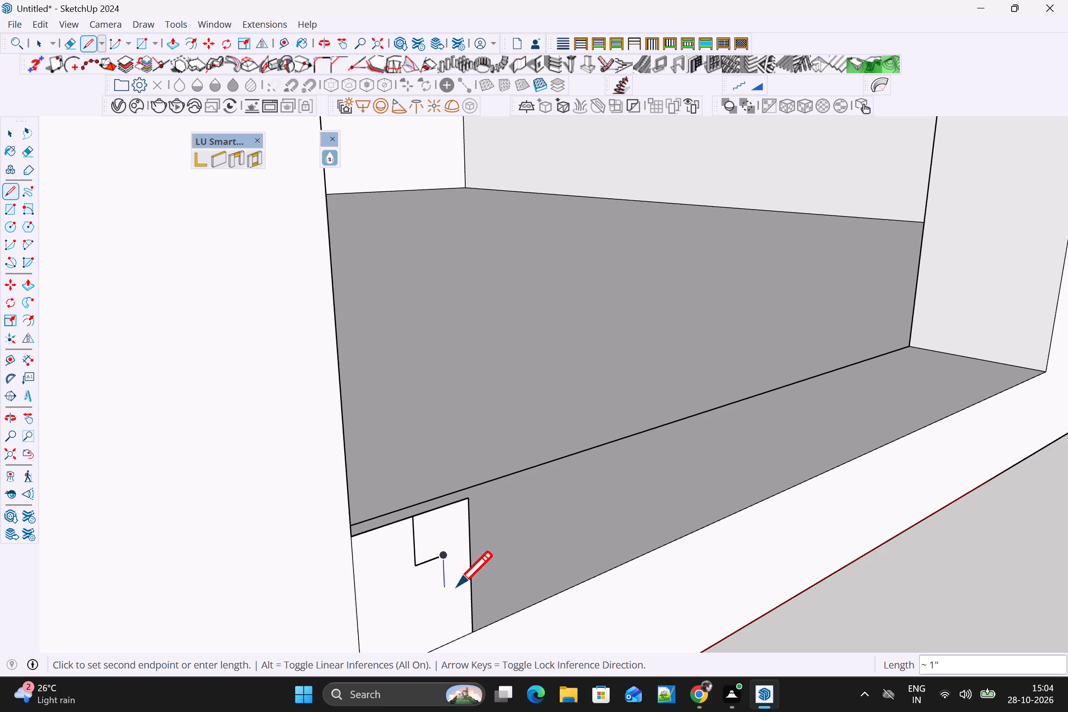
{"action": "scroll", "coordinate": [561, 600], "scroll_direction": "down", "scroll_amount": 1}
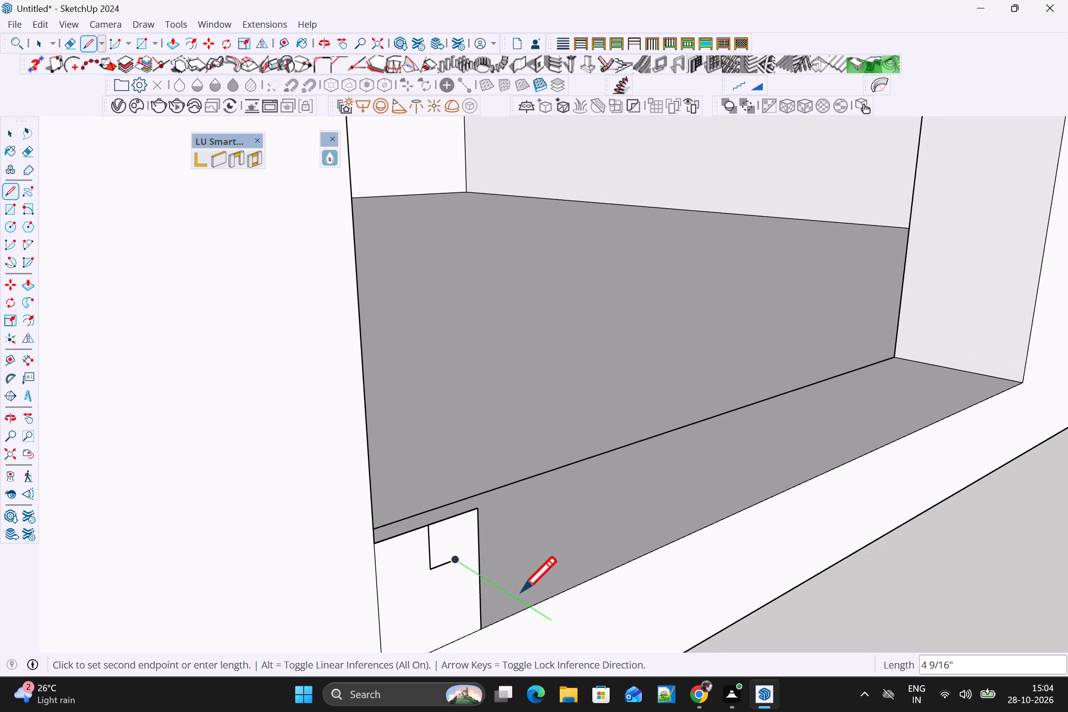
{"action": "middle_click_drag", "start_coordinate": [470, 584], "coordinate": [454, 476]}
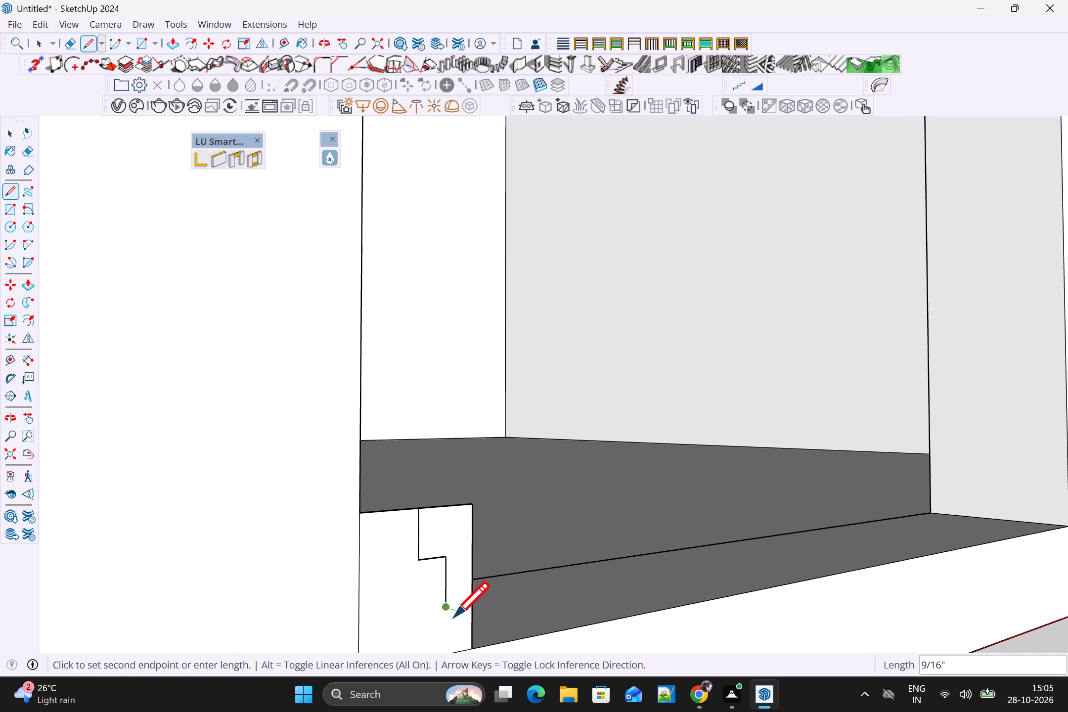
{"action": "left_click", "coordinate": [421, 616]}
{"action": "scroll", "coordinate": [428, 633], "scroll_direction": "down", "scroll_amount": 2}
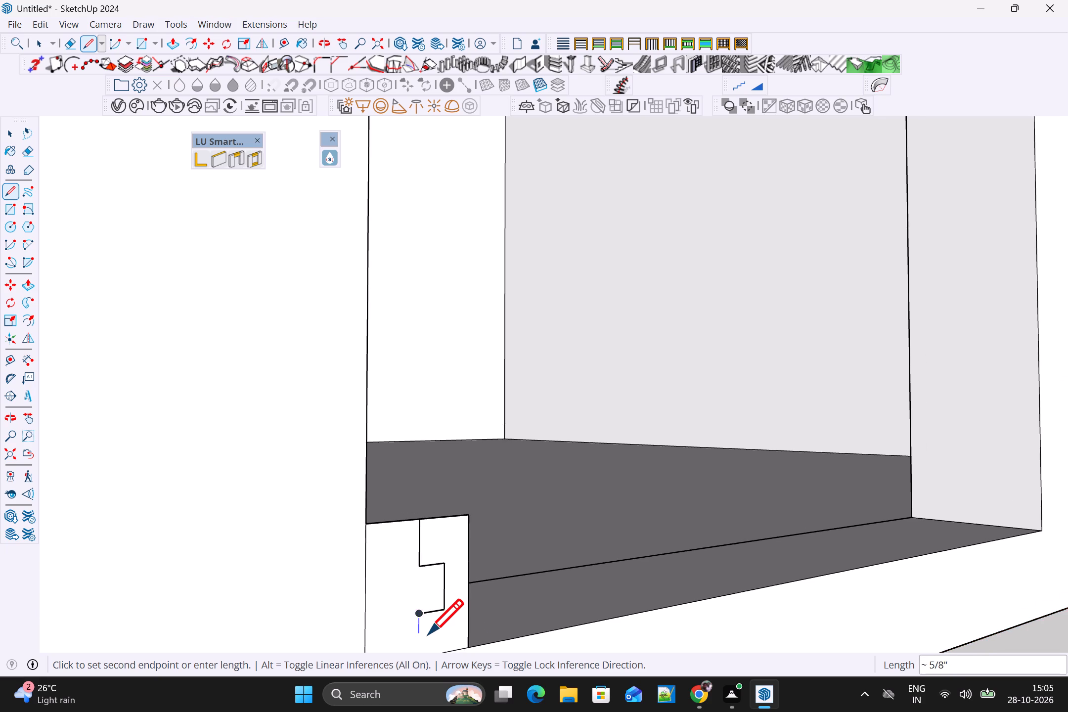
{"action": "middle_click_drag", "start_coordinate": [429, 635], "coordinate": [432, 549]}
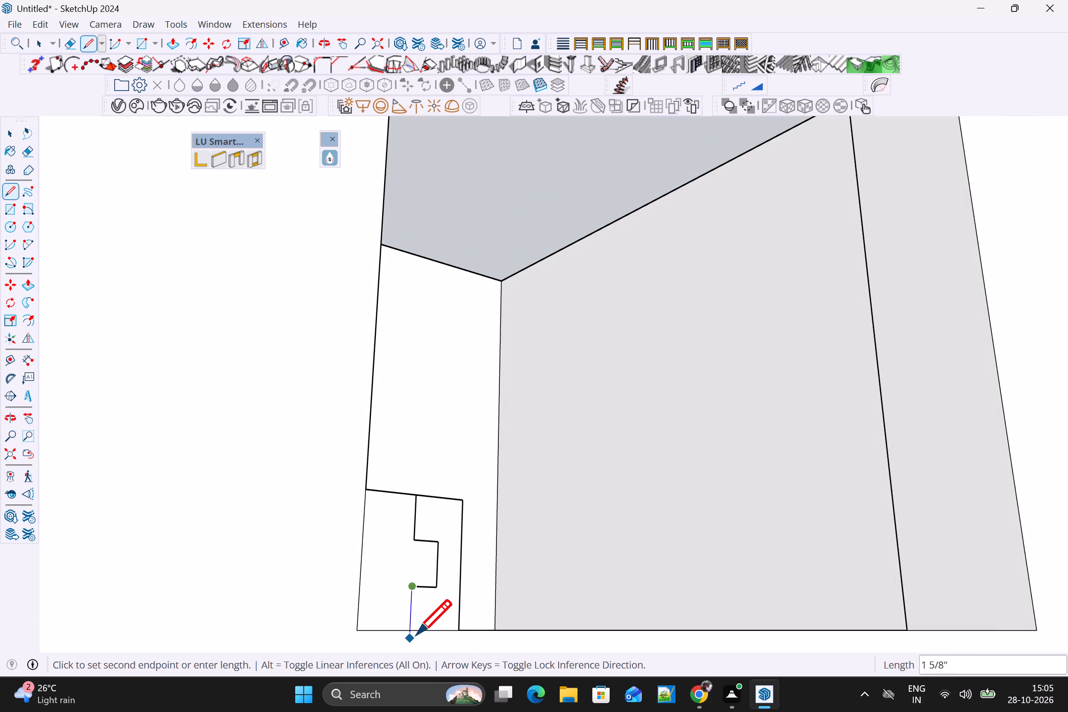
{"action": "left_click", "coordinate": [414, 627]}
{"action": "scroll", "coordinate": [460, 624], "scroll_direction": "down", "scroll_amount": 2}
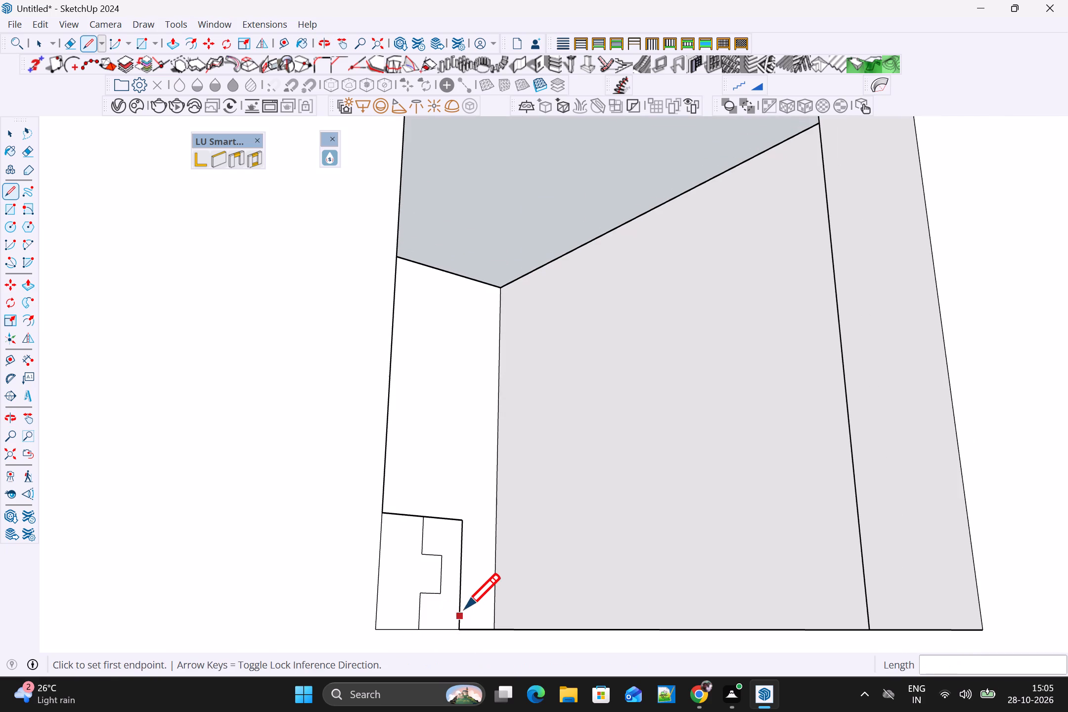
Erase the rectangle's side edge and the top edge's portion beyond the stepped line, leaving a profile with one tab facing the opening.
{"action": "key", "text": "space"}
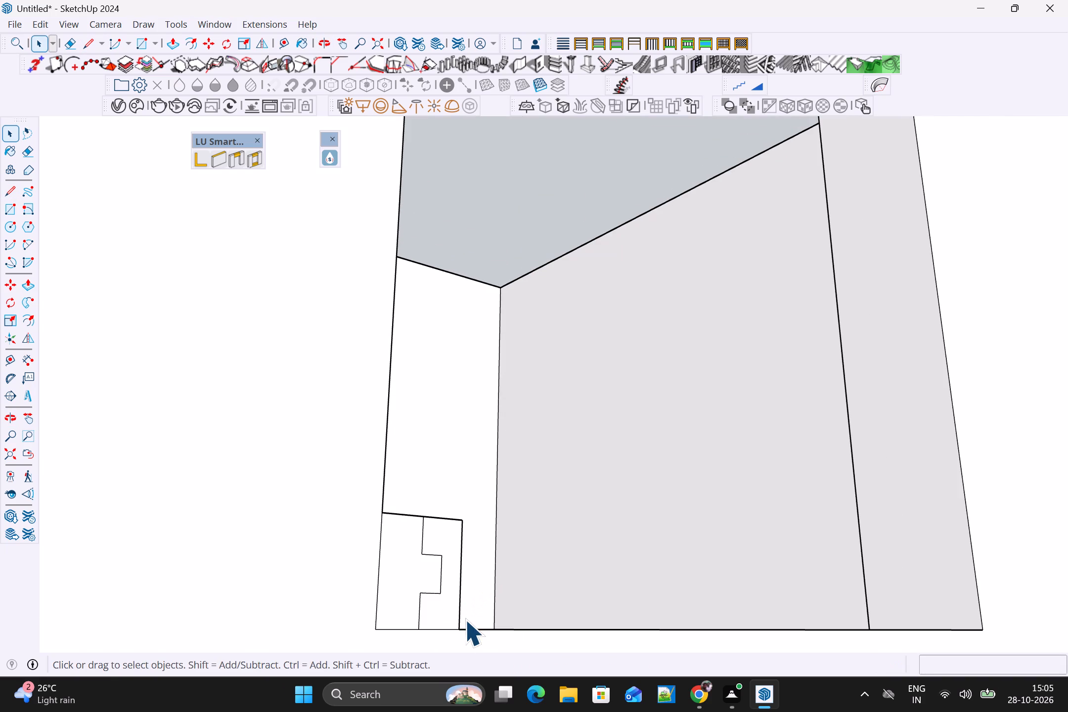
{"action": "key", "text": "e"}
{"action": "left_click_drag", "start_coordinate": [461, 524], "coordinate": [459, 541]}
{"action": "left_click_drag", "start_coordinate": [457, 503], "coordinate": [450, 544]}
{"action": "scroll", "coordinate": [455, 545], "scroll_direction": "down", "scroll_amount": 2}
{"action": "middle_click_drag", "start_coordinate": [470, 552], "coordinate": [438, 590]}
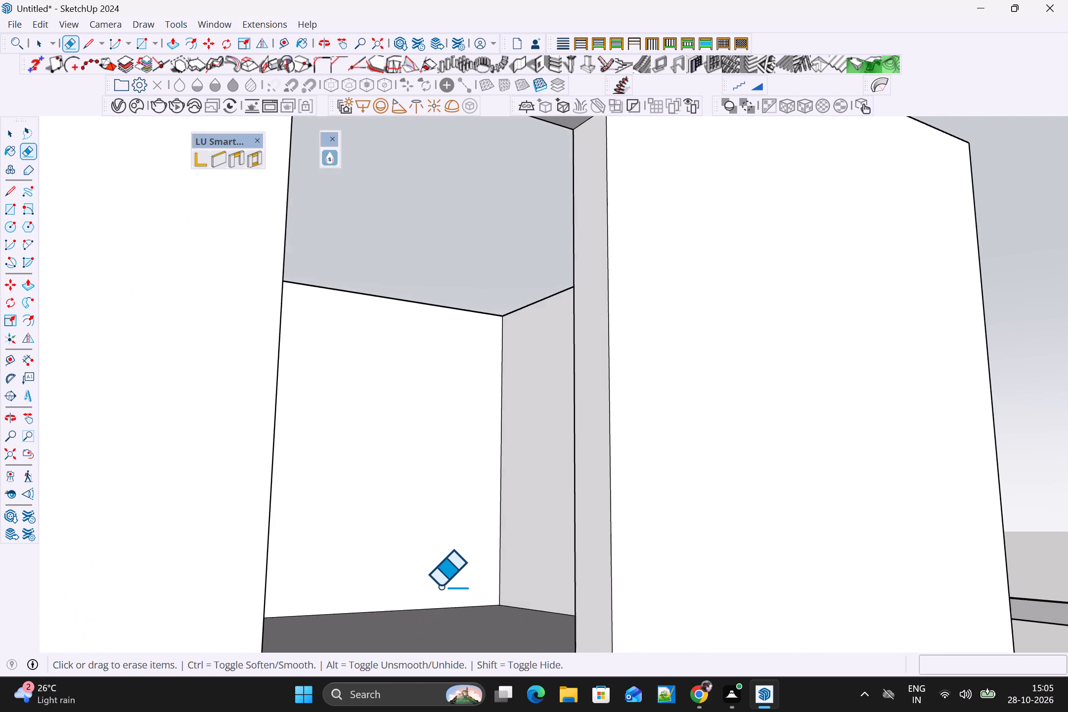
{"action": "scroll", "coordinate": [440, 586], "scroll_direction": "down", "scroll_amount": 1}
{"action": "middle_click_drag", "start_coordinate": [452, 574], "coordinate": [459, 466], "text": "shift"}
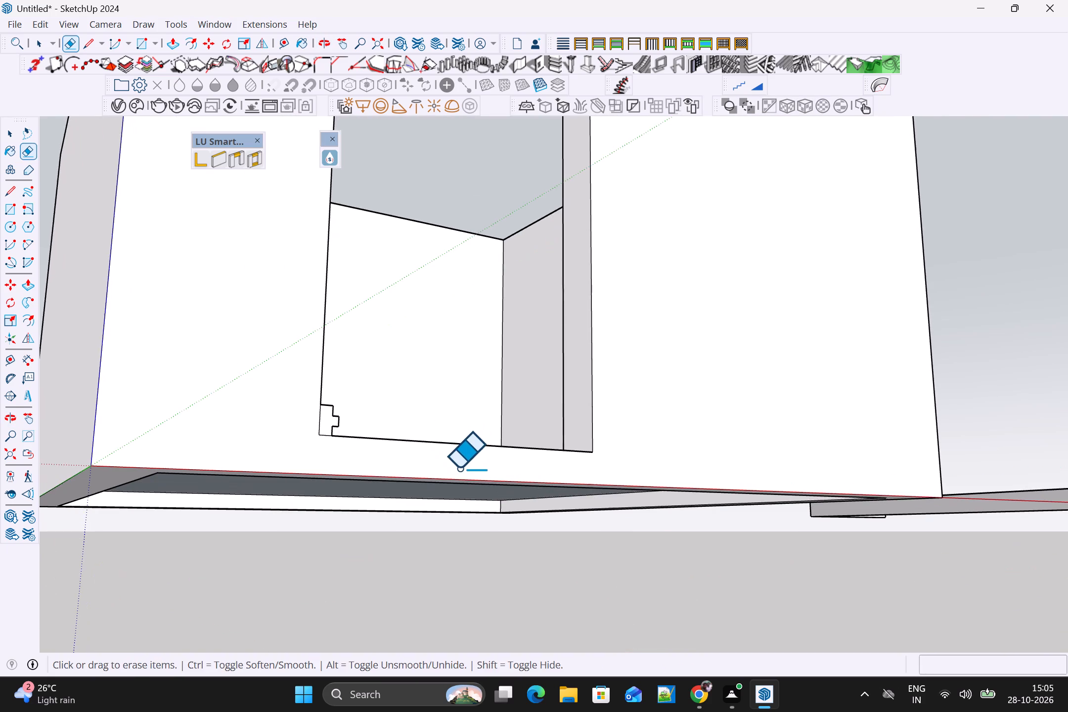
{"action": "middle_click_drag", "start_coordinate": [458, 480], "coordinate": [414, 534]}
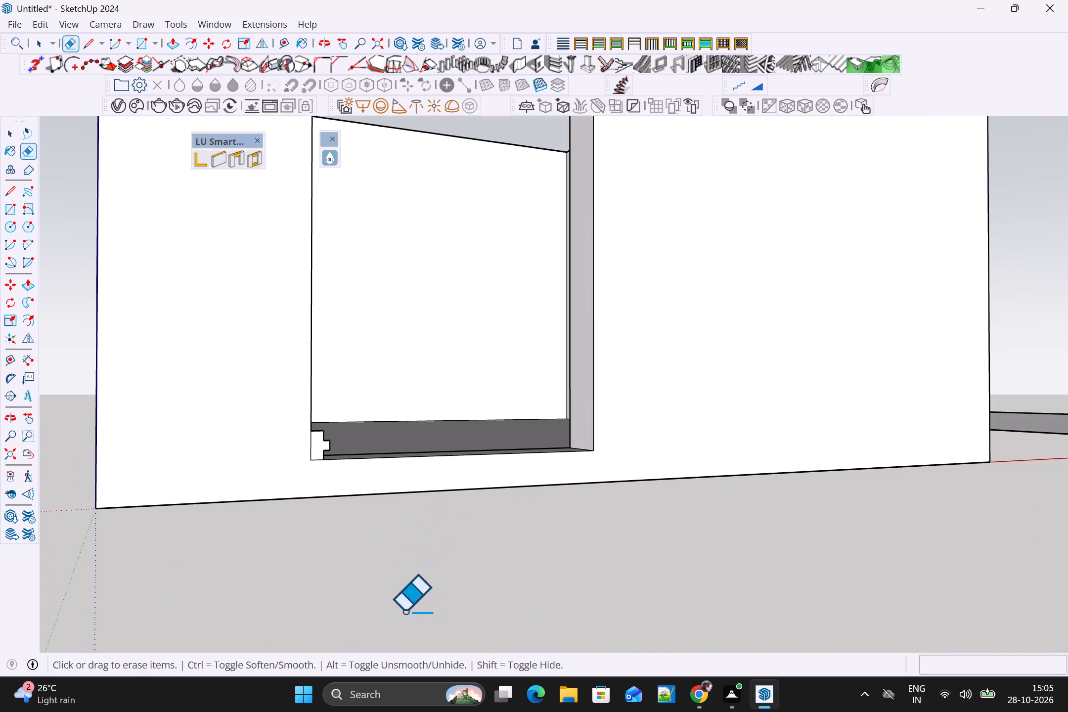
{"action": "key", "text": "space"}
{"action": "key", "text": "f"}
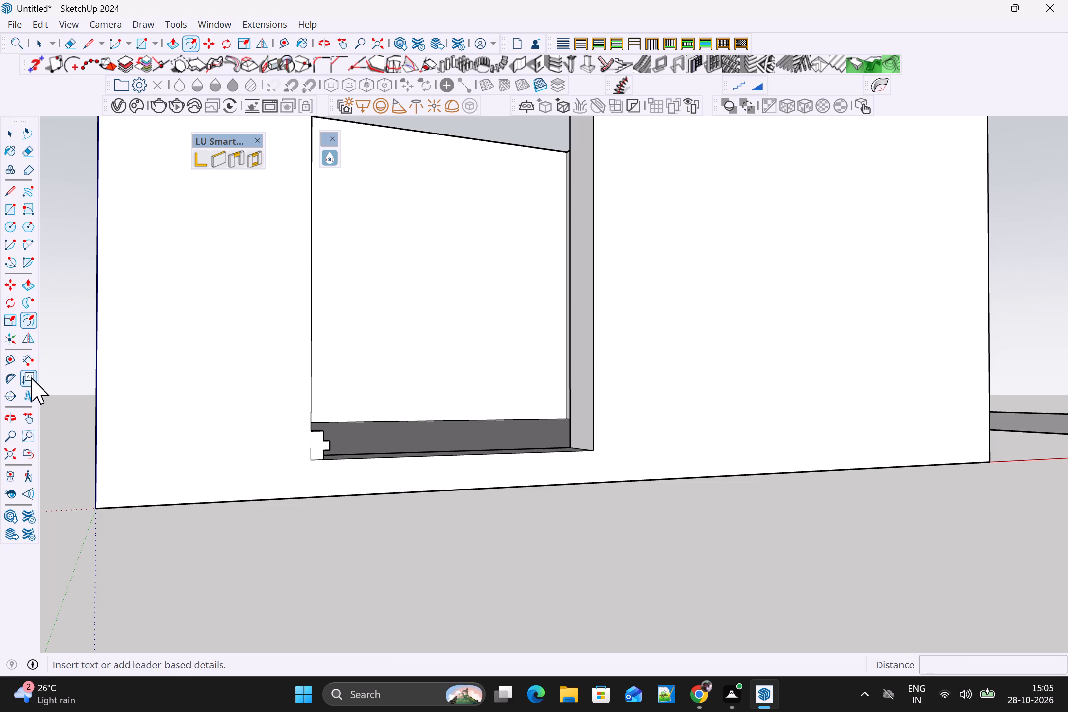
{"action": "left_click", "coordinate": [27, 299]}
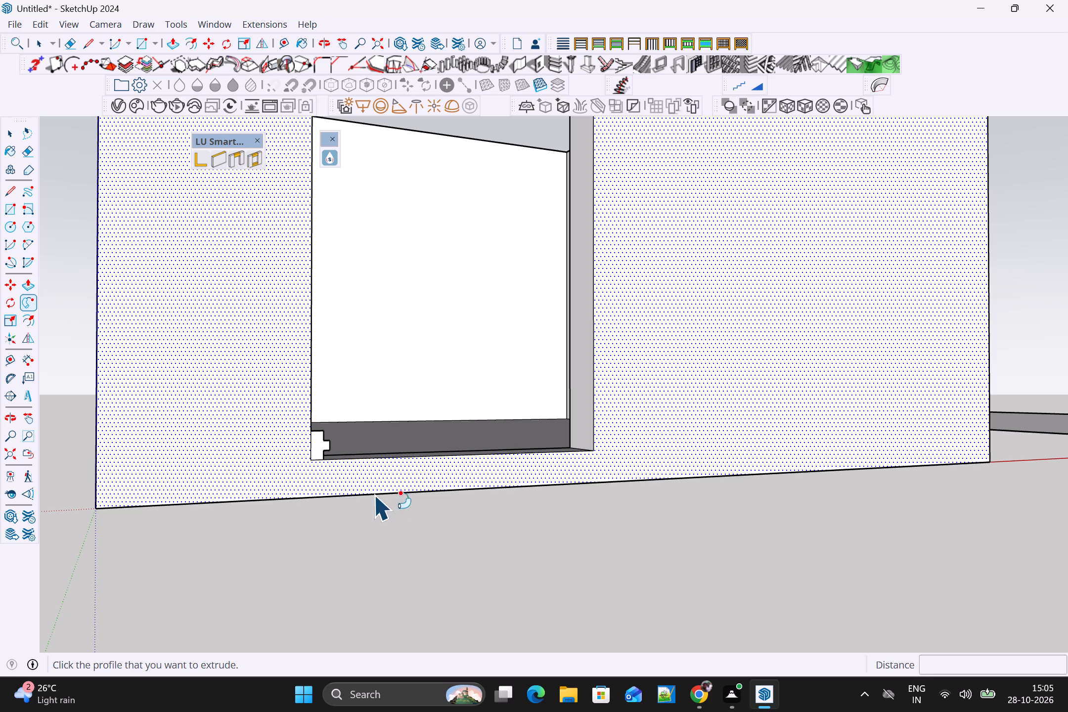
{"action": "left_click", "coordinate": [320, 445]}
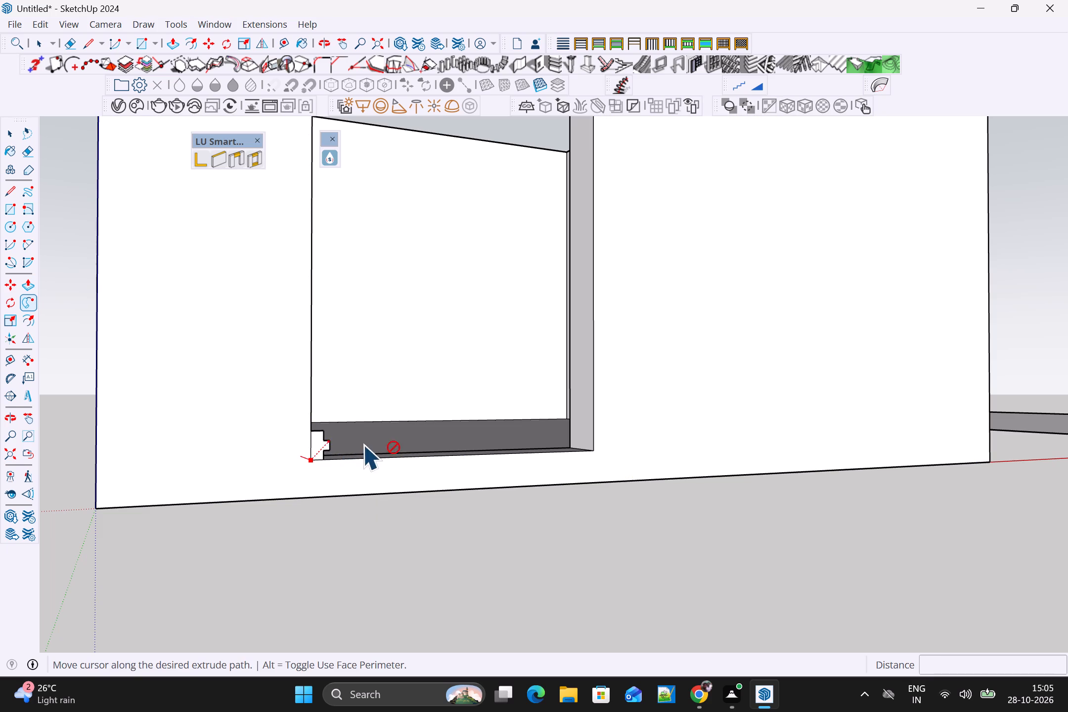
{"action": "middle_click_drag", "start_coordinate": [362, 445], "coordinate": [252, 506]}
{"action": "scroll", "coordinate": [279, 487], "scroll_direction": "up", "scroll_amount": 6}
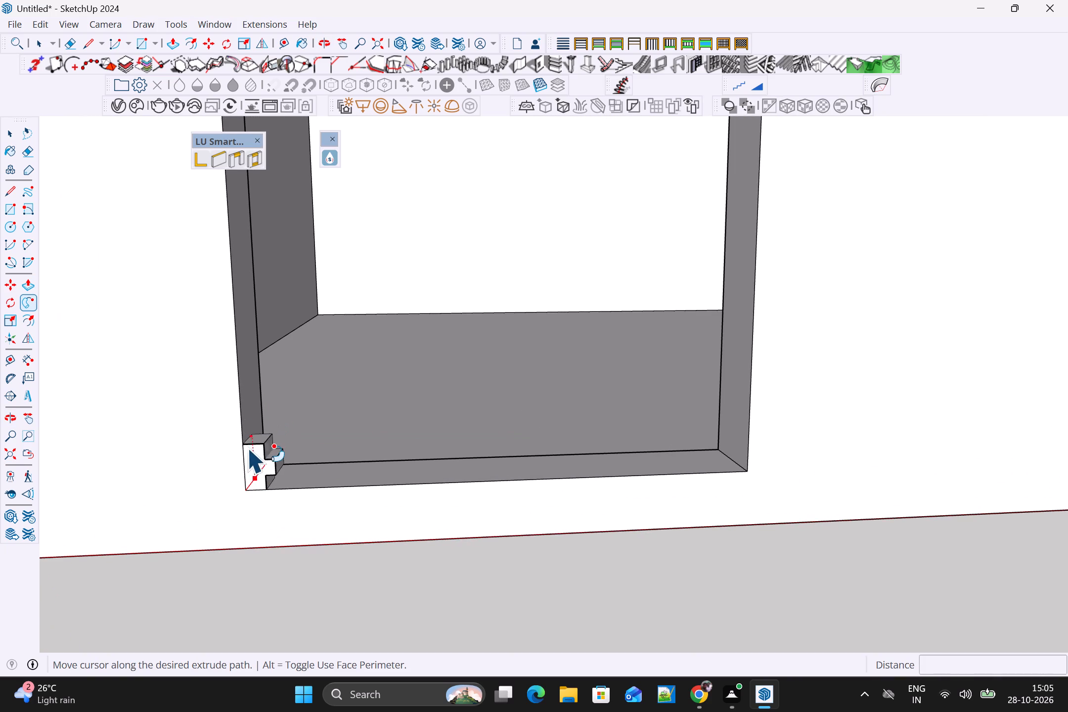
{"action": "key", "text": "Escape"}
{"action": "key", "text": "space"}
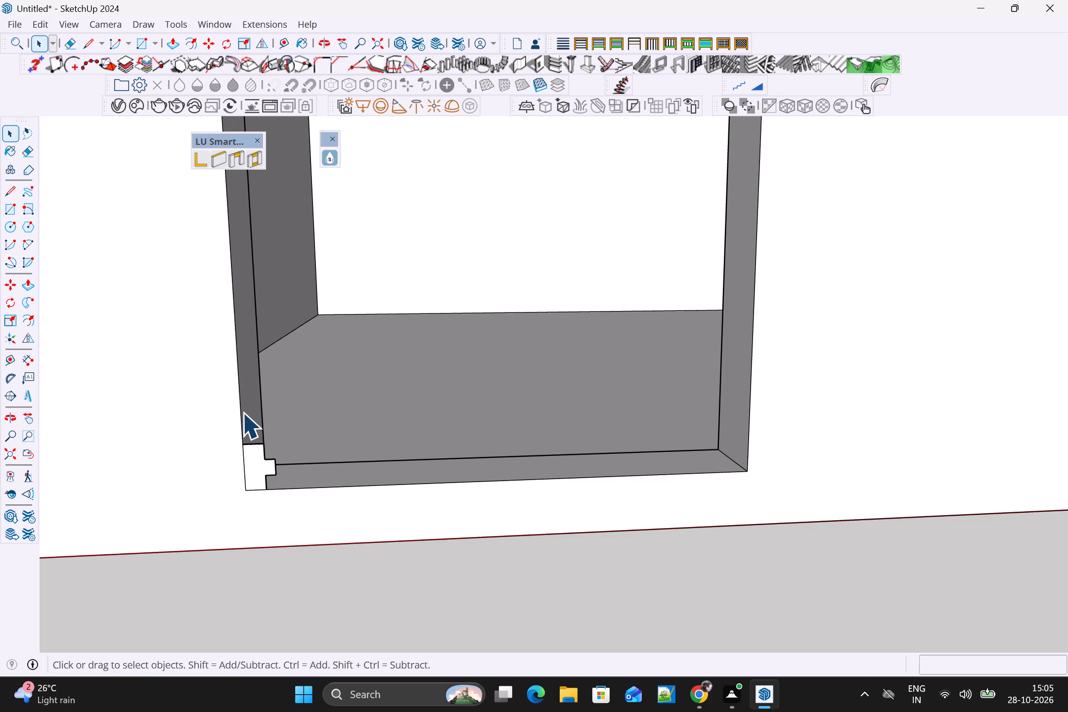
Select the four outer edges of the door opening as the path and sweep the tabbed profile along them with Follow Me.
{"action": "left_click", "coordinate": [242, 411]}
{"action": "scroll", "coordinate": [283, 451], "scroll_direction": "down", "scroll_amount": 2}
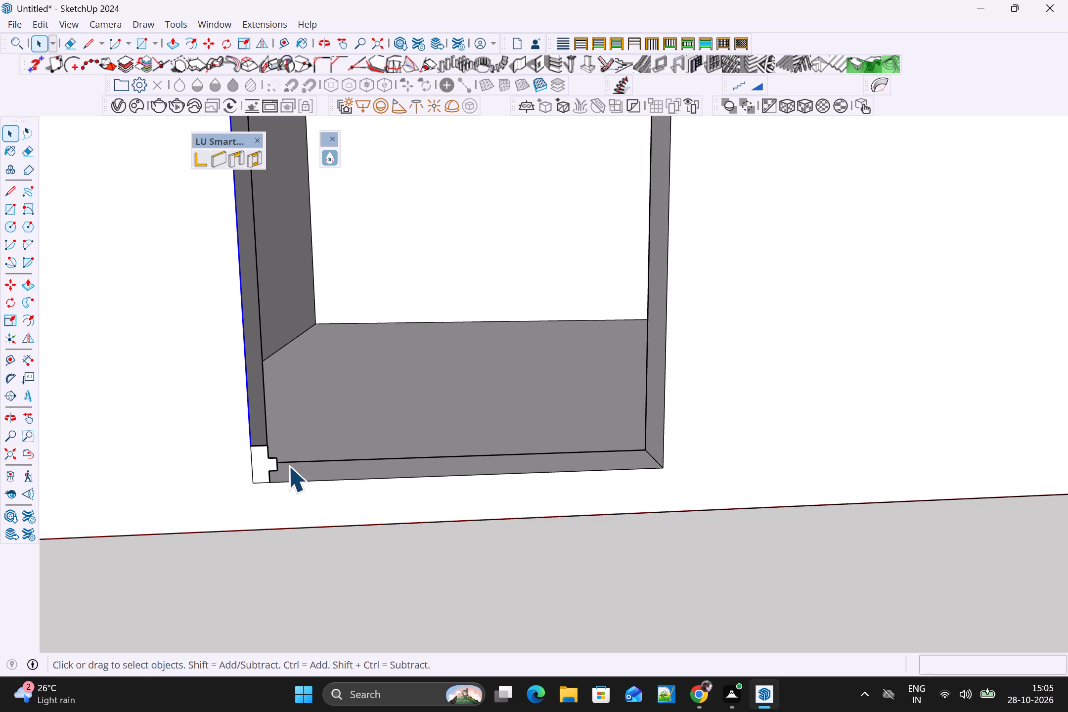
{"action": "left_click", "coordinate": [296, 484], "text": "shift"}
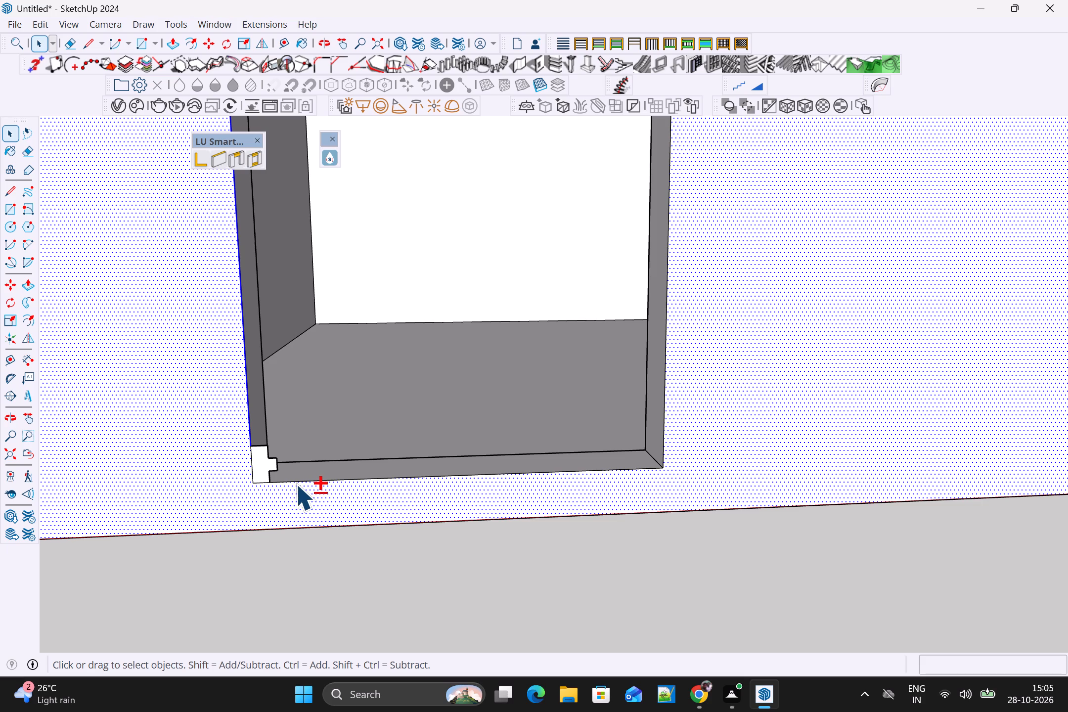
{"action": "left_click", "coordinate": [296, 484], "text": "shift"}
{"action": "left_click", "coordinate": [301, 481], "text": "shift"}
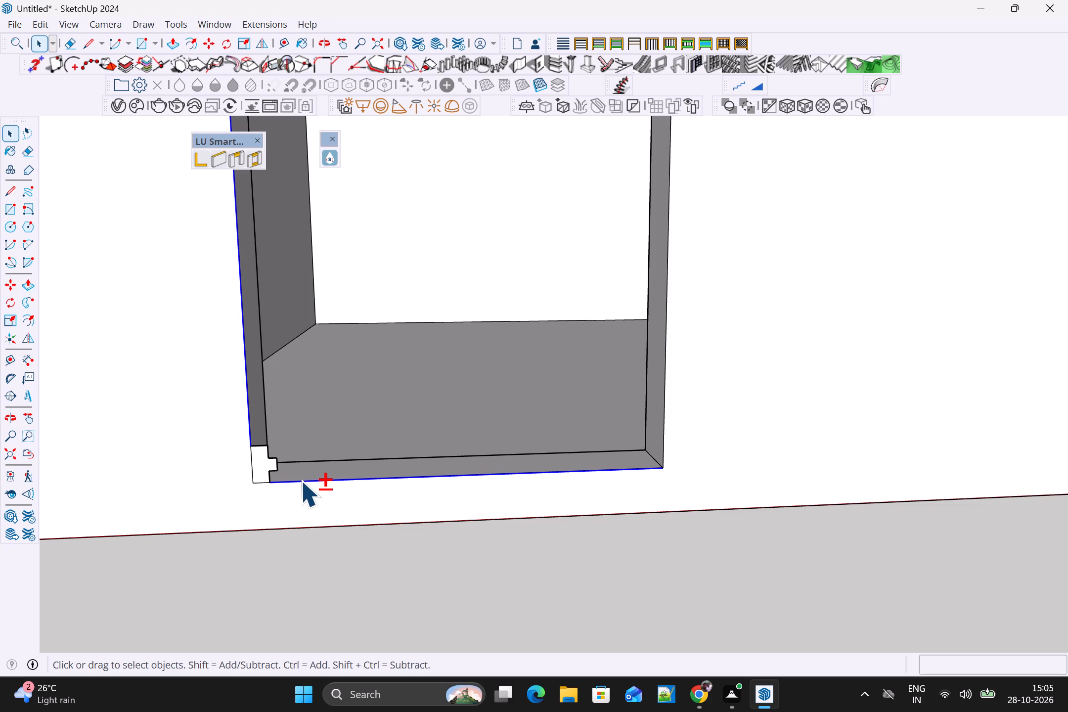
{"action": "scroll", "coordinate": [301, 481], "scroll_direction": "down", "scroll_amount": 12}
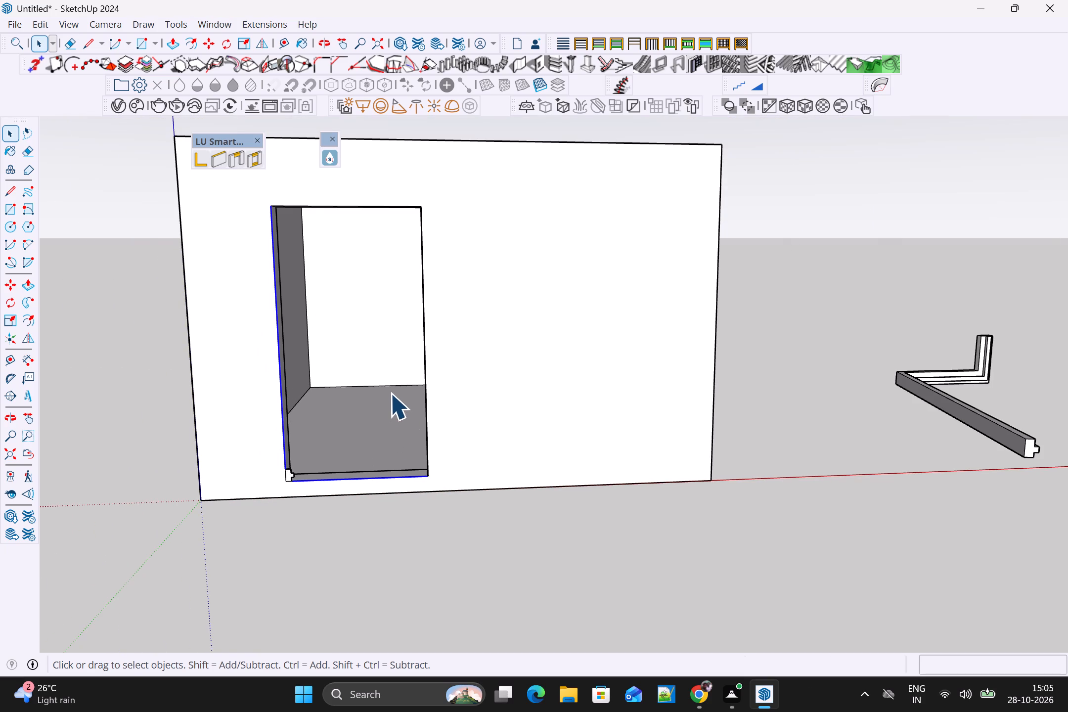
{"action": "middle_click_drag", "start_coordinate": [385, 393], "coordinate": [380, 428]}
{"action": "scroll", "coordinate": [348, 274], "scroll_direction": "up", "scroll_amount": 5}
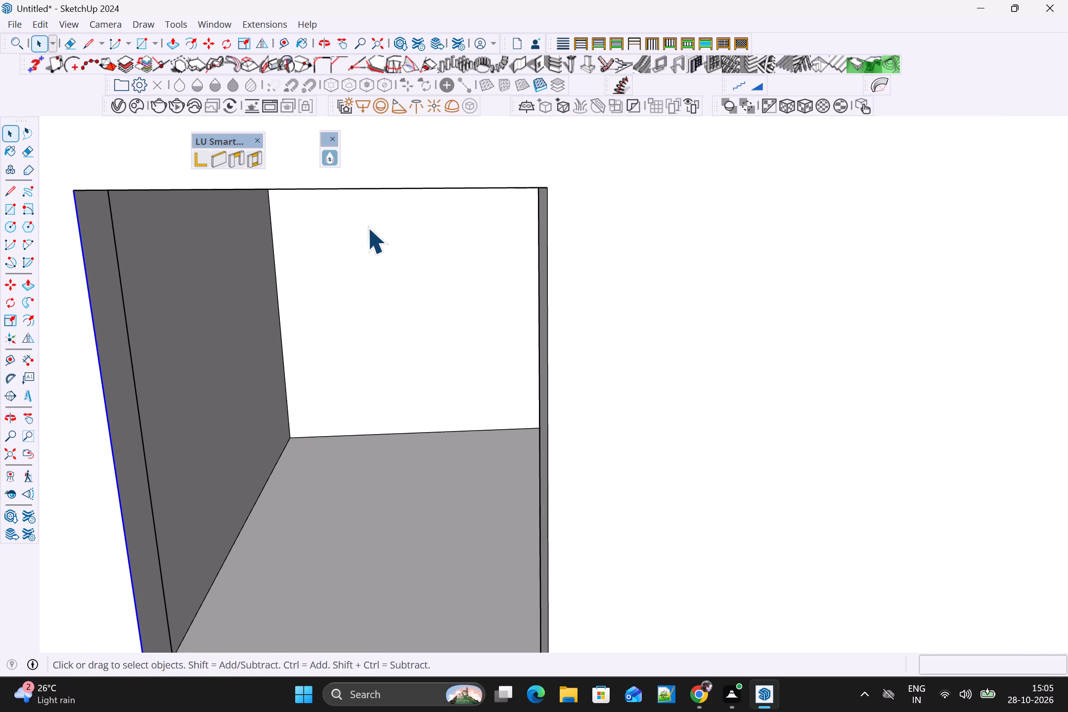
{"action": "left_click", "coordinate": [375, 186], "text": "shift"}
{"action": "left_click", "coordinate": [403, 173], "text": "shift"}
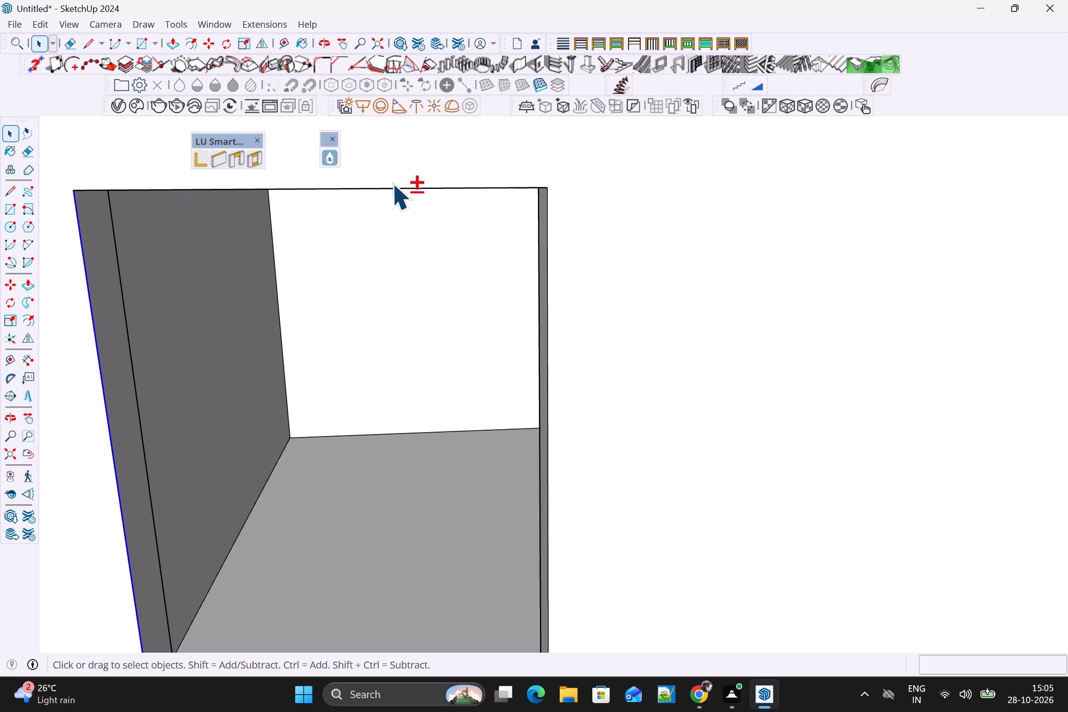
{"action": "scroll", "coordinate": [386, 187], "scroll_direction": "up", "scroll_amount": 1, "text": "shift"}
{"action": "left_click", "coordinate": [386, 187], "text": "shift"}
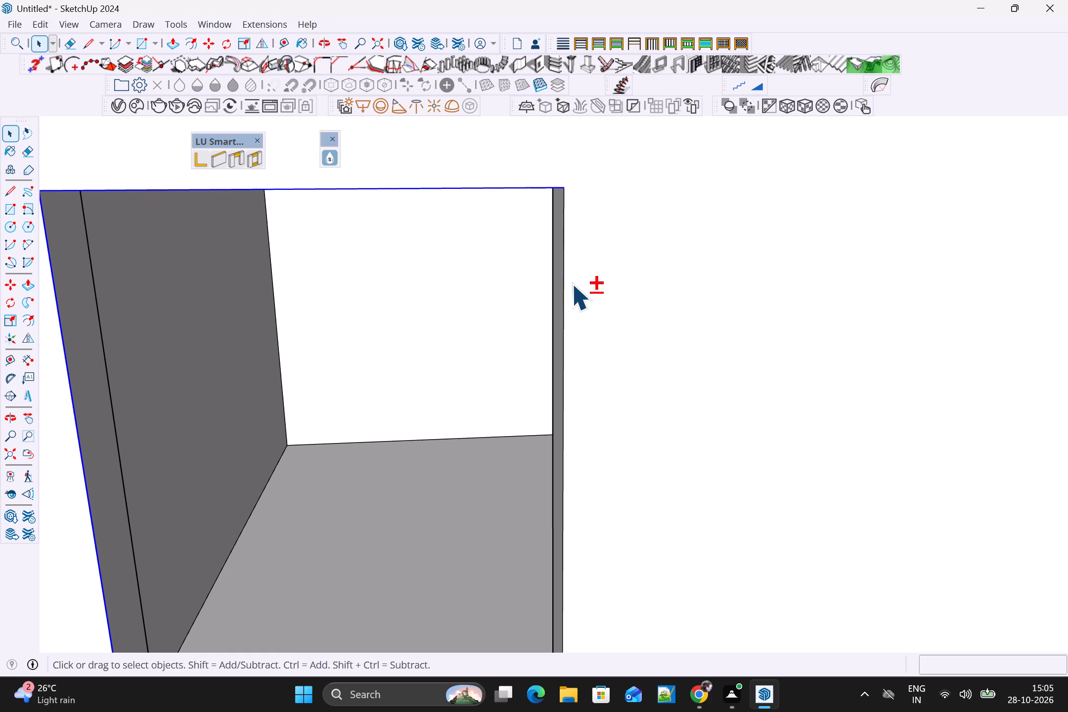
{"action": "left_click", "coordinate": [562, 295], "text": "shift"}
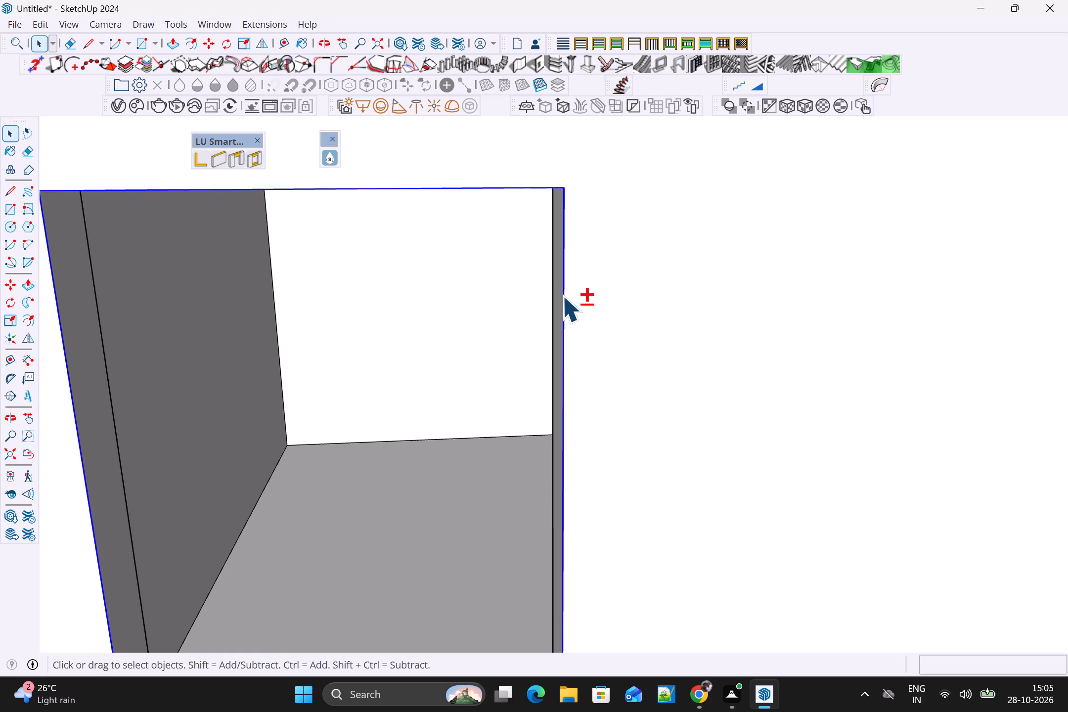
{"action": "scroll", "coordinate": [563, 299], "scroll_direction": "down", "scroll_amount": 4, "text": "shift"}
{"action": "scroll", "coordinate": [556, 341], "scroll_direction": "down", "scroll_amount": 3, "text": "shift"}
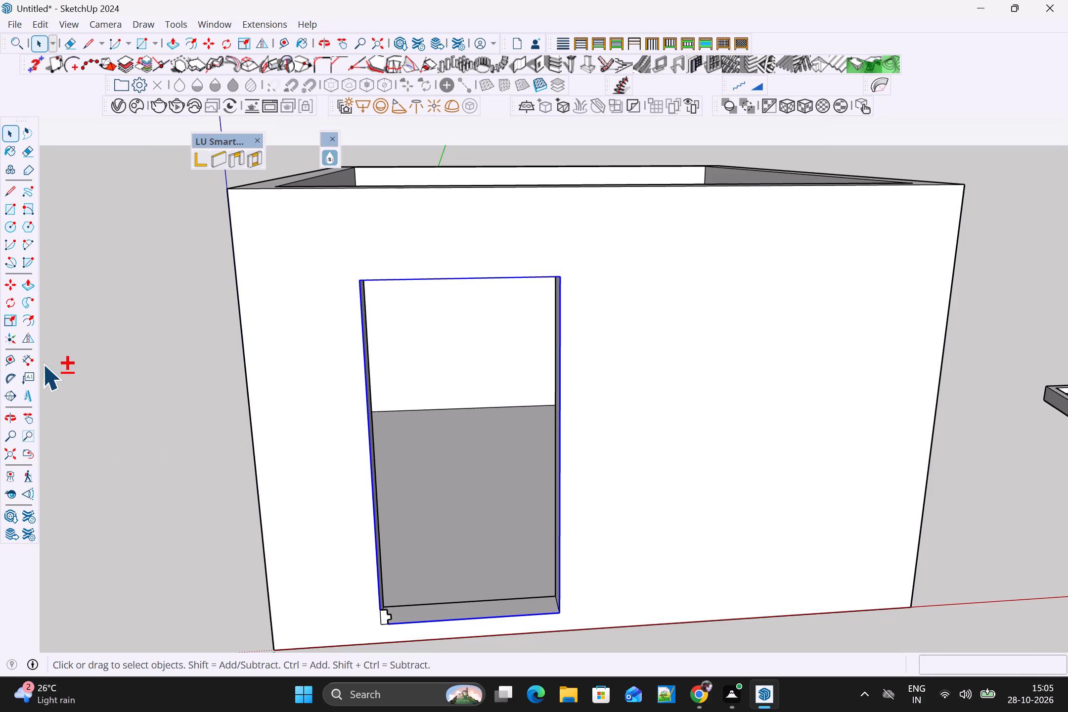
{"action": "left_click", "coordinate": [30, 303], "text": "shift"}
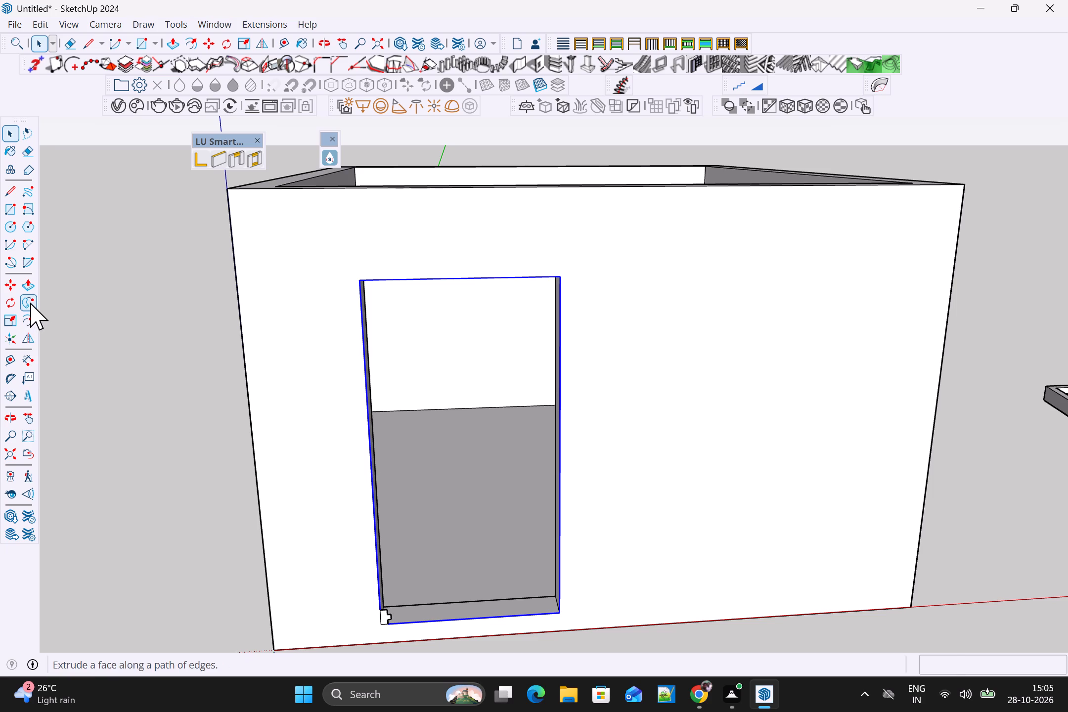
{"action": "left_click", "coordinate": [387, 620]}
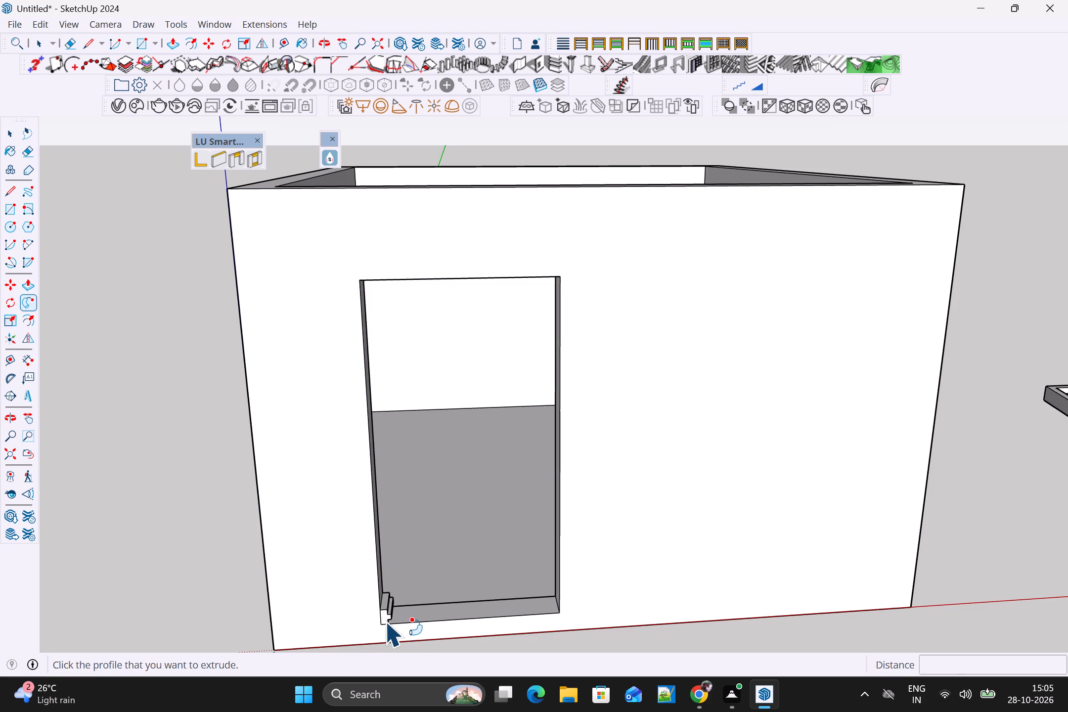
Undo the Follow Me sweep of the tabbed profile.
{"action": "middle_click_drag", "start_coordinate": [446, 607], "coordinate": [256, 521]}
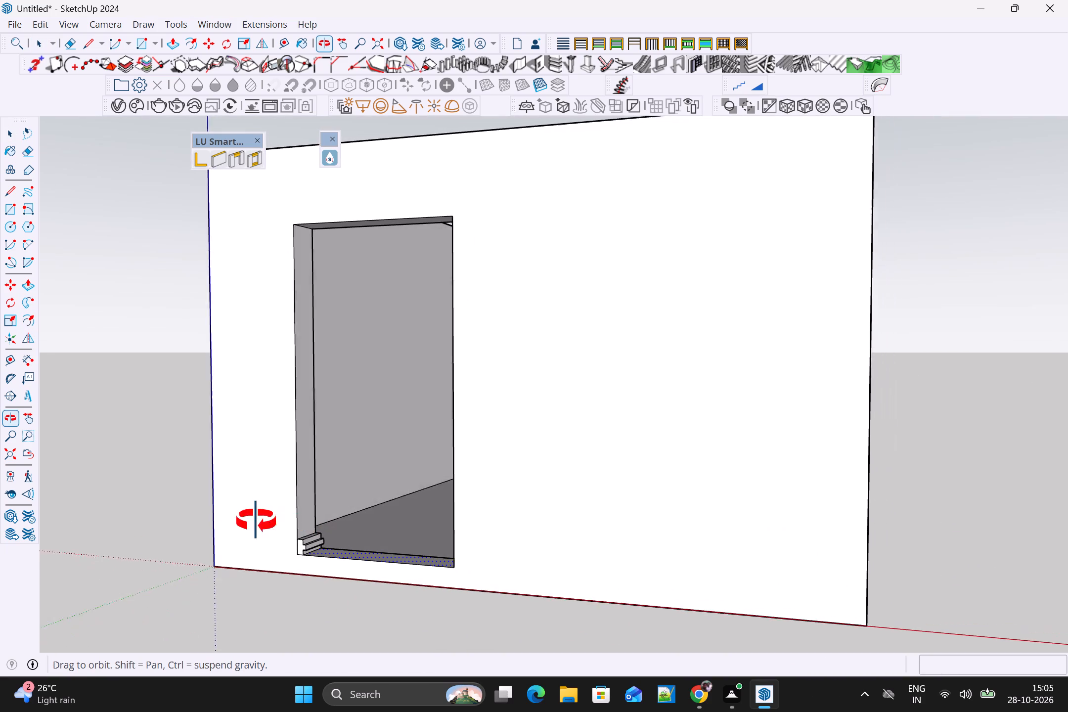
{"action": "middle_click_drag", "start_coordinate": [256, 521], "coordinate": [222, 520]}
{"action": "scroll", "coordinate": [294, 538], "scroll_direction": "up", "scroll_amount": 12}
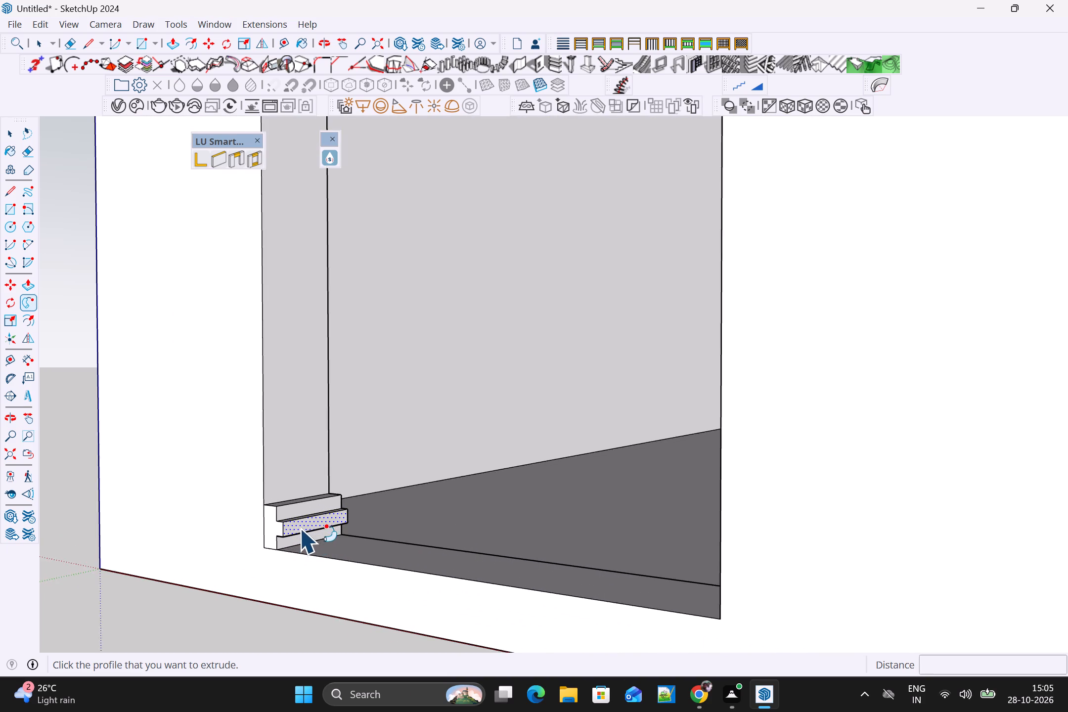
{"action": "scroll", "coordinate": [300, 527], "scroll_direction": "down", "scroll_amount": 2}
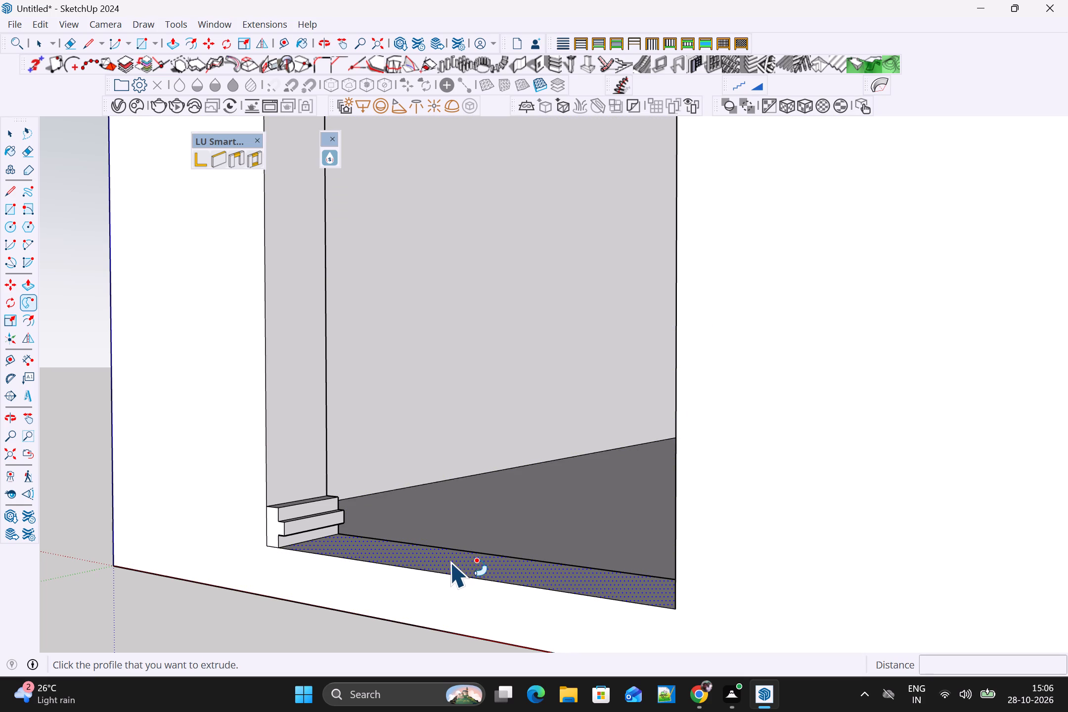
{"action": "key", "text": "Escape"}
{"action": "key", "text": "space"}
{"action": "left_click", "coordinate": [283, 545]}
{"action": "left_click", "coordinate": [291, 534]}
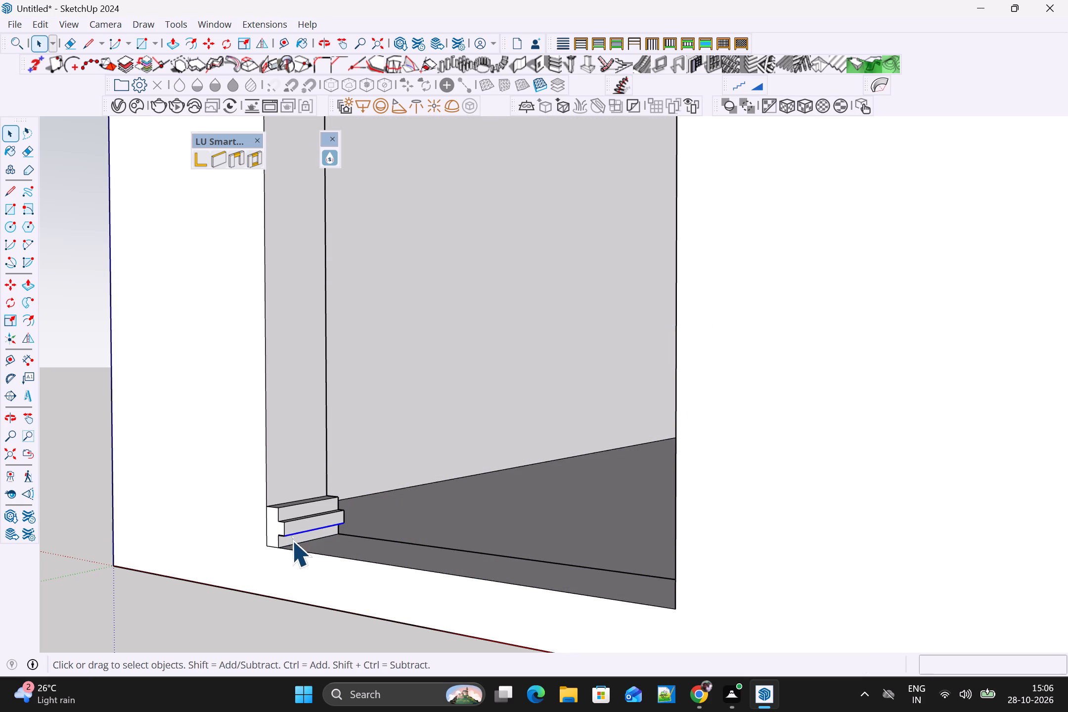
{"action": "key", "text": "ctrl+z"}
Delete the tabbed profile's face and erase all its remaining edges from the door opening's lower corner.
{"action": "left_click", "coordinate": [269, 535]}
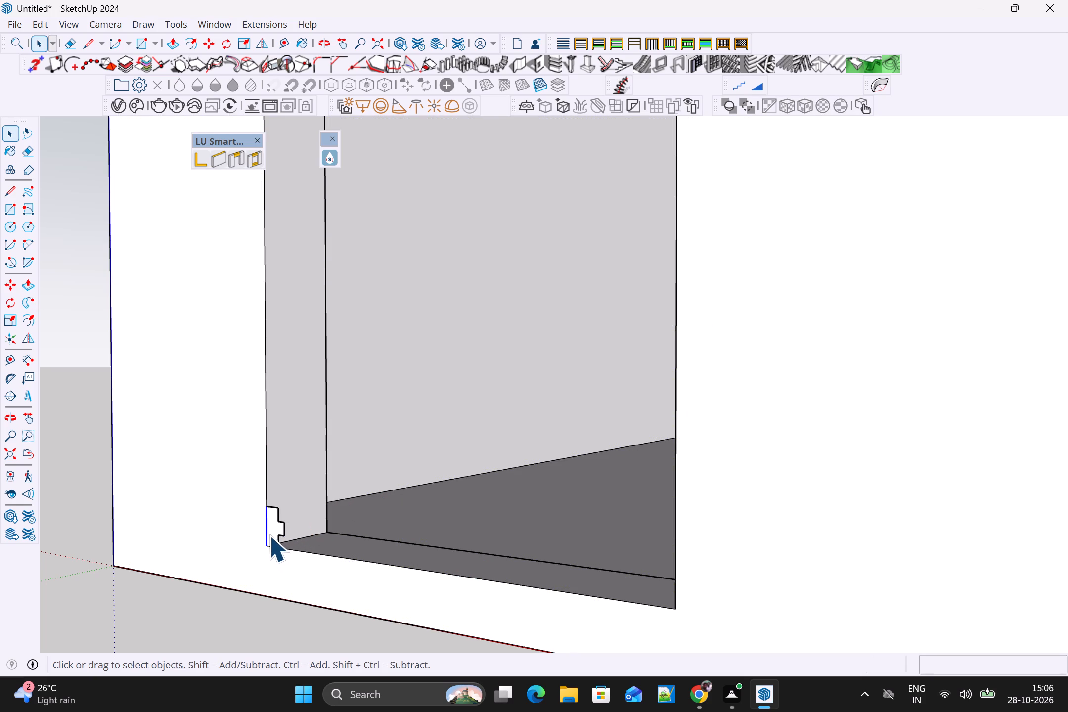
{"action": "double_click", "coordinate": [272, 533]}
{"action": "key", "text": "Delete"}
{"action": "key", "text": "r"}
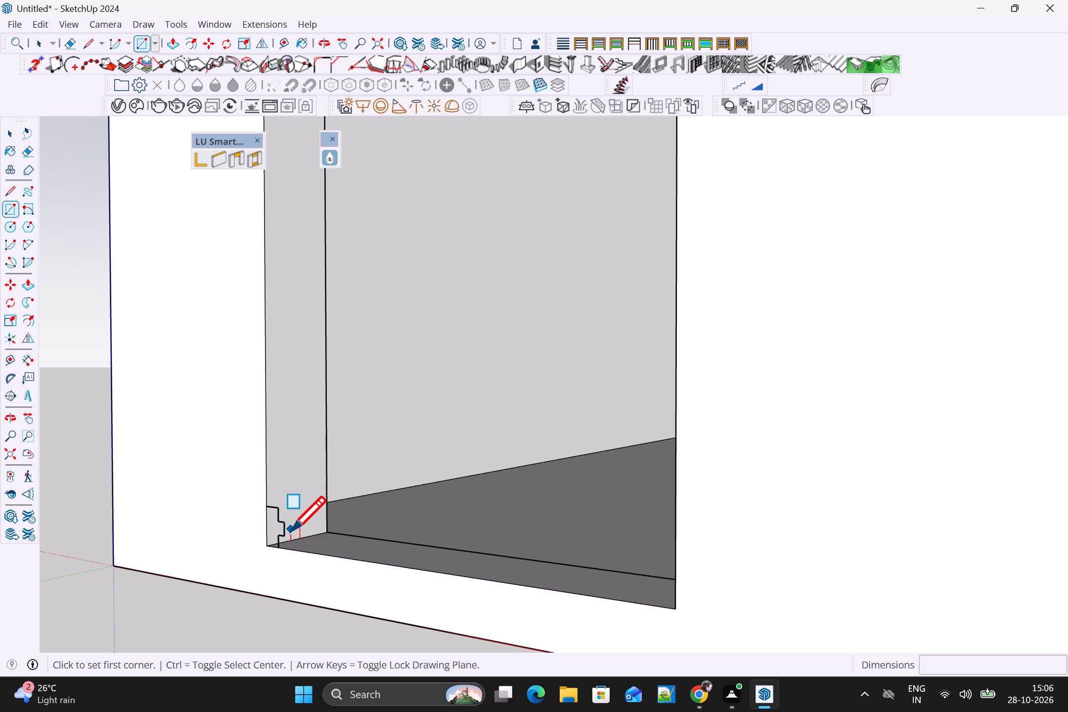
{"action": "key", "text": "e"}
{"action": "left_click_drag", "start_coordinate": [296, 524], "coordinate": [281, 534]}
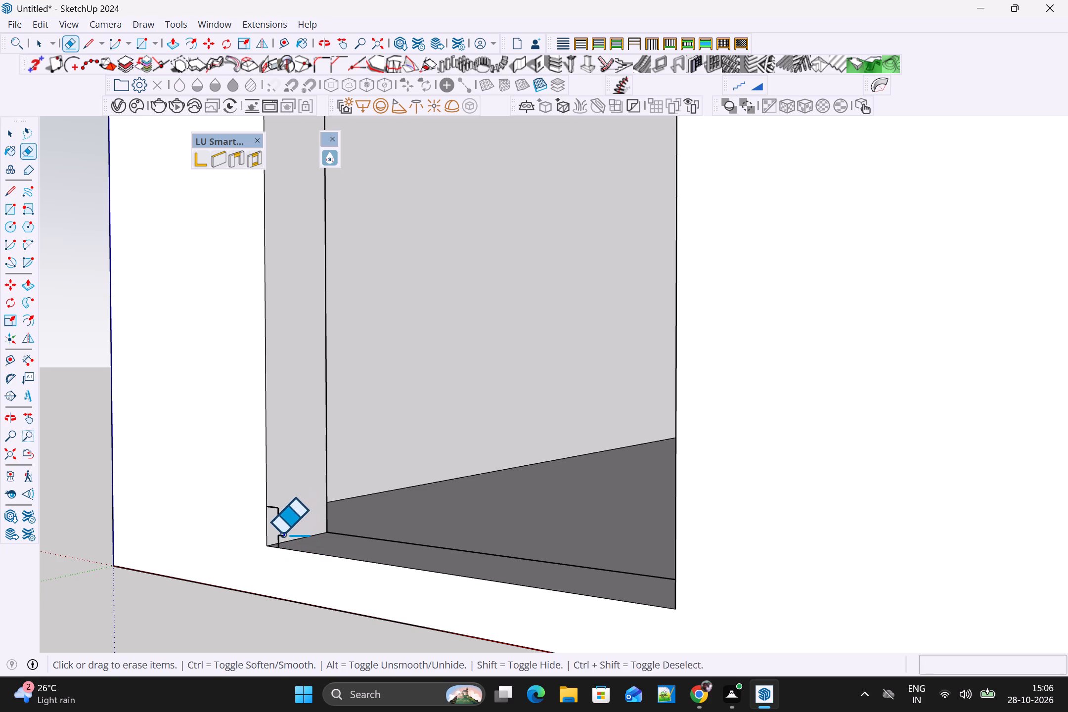
{"action": "left_click_drag", "start_coordinate": [281, 534], "coordinate": [276, 538]}
{"action": "scroll", "coordinate": [284, 538], "scroll_direction": "up", "scroll_amount": 6}
{"action": "left_click_drag", "start_coordinate": [281, 485], "coordinate": [279, 529]}
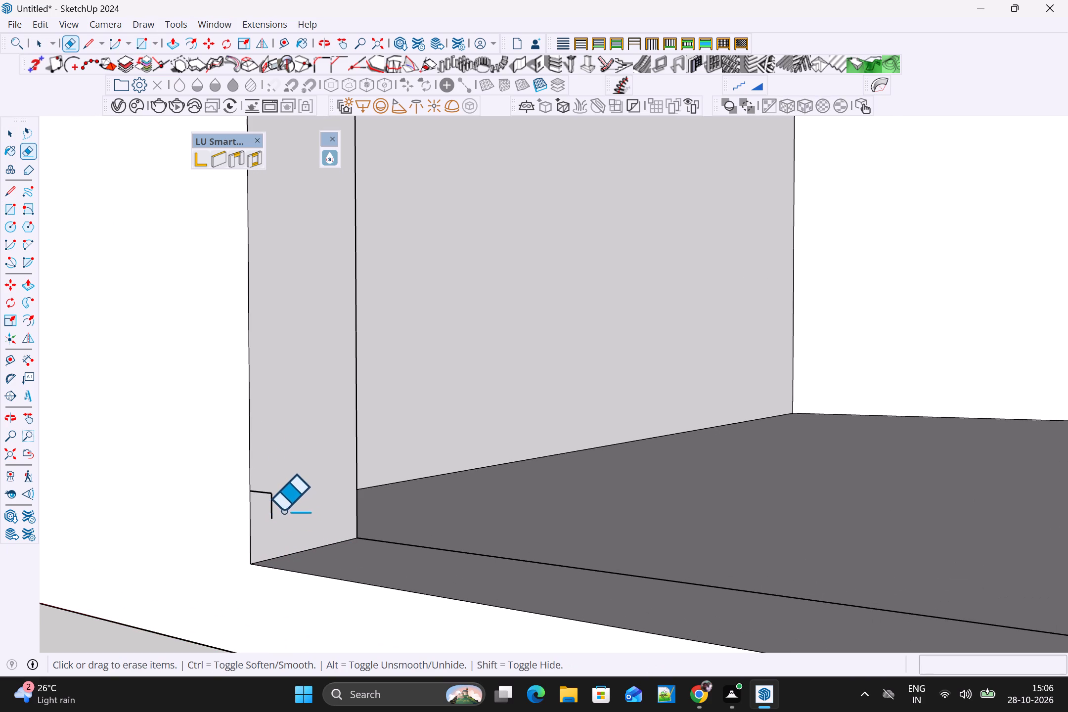
{"action": "left_click_drag", "start_coordinate": [277, 487], "coordinate": [274, 507]}
{"action": "scroll", "coordinate": [284, 508], "scroll_direction": "up", "scroll_amount": 4}
{"action": "left_click_drag", "start_coordinate": [281, 505], "coordinate": [247, 518]}
{"action": "left_click_drag", "start_coordinate": [264, 474], "coordinate": [257, 511]}
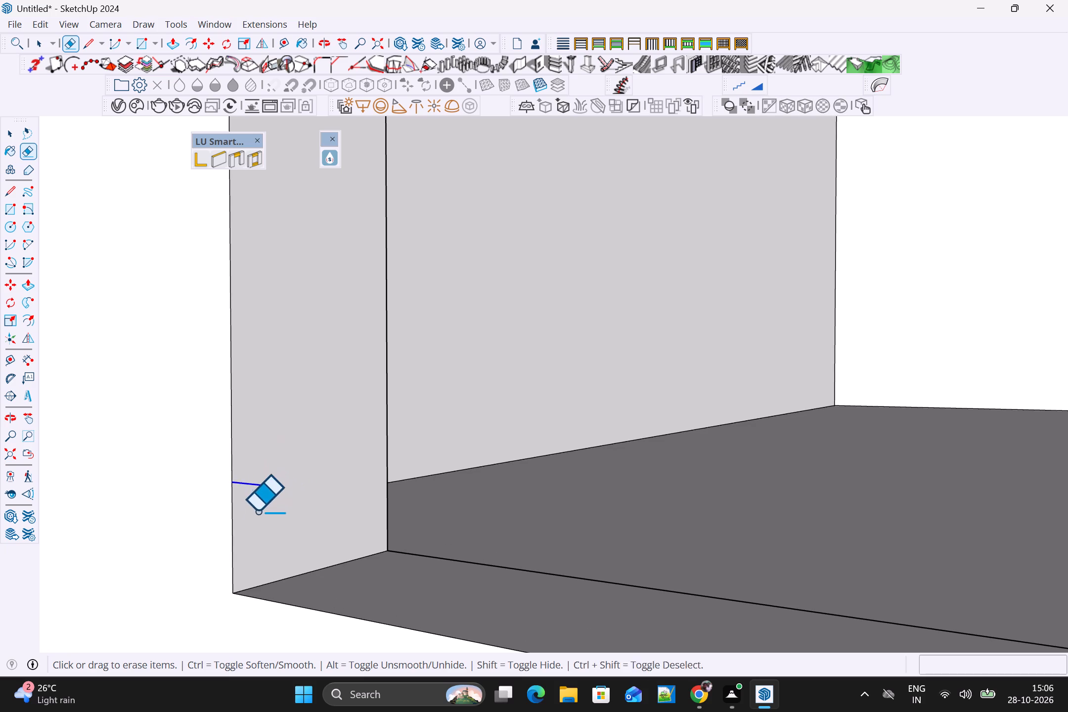
{"action": "left_click_drag", "start_coordinate": [257, 511], "coordinate": [257, 512]}
{"action": "scroll", "coordinate": [280, 527], "scroll_direction": "down", "scroll_amount": 4}
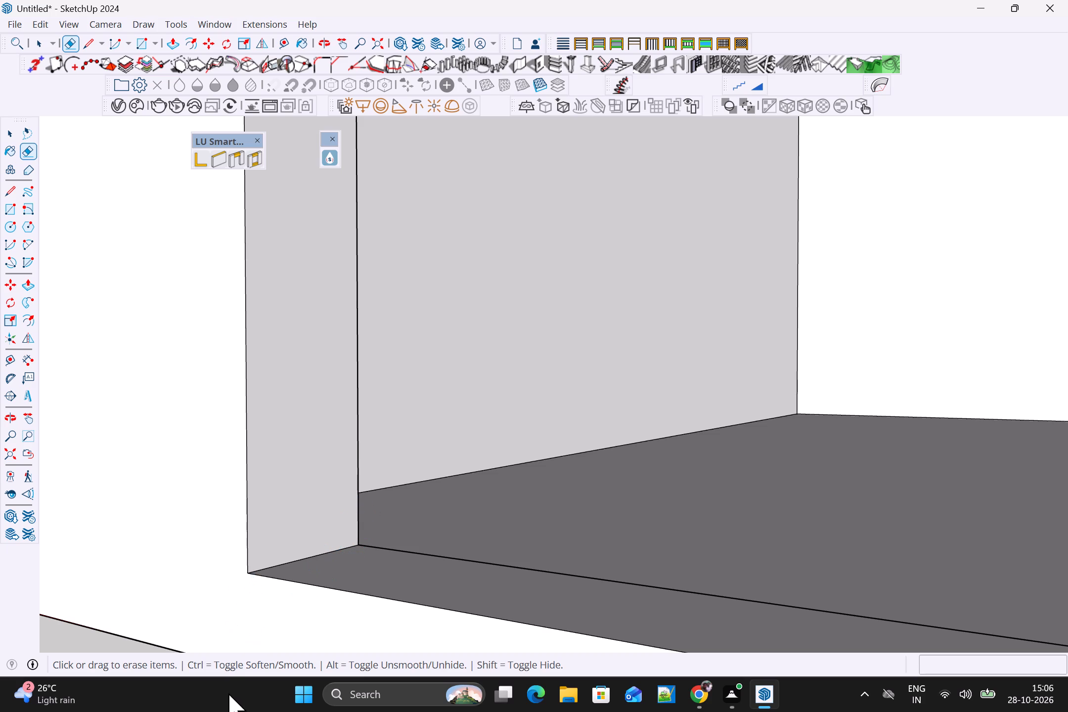
Measure the door opening's width along its bottom outer edge with the Dimension tool.
{"action": "scroll", "coordinate": [496, 531], "scroll_direction": "down", "scroll_amount": 6}
{"action": "key", "text": "space"}
{"action": "scroll", "coordinate": [499, 564], "scroll_direction": "down", "scroll_amount": 7}
{"action": "middle_click_drag", "start_coordinate": [490, 584], "coordinate": [564, 658]}
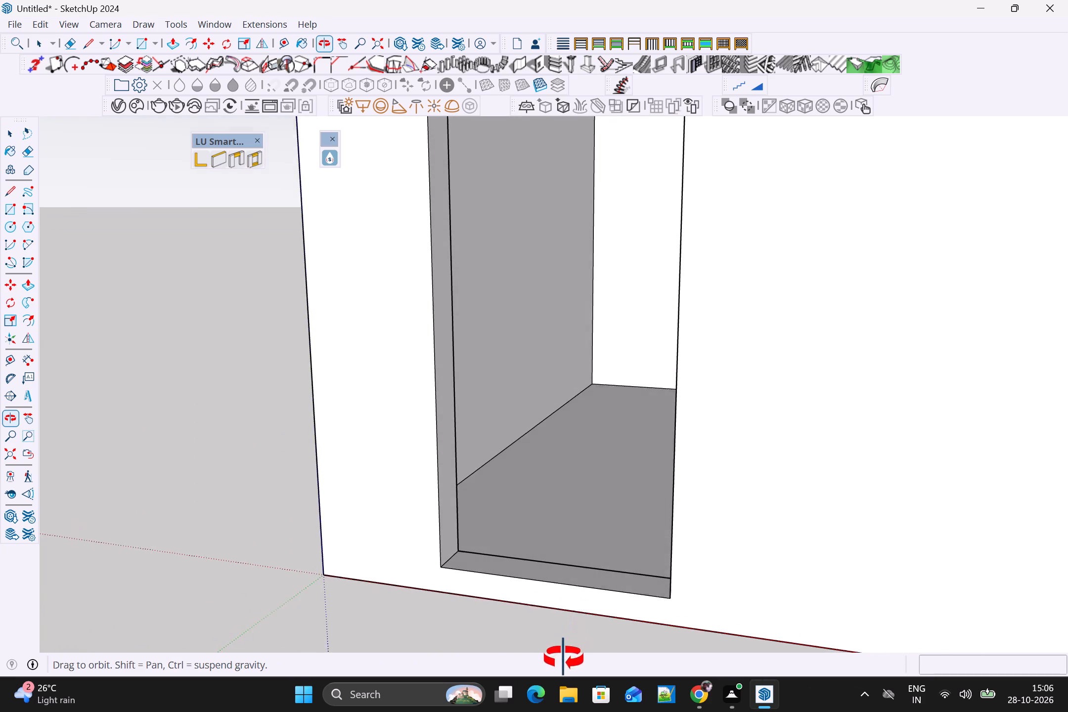
{"action": "middle_click_drag", "start_coordinate": [564, 658], "coordinate": [534, 637]}
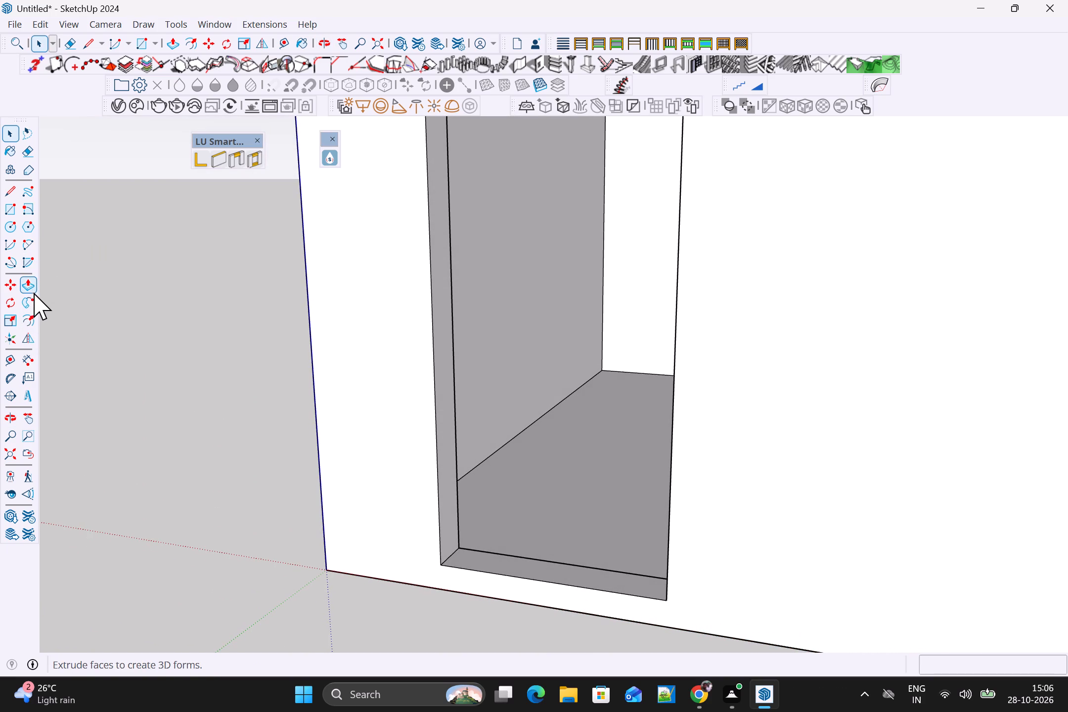
{"action": "left_click", "coordinate": [30, 362]}
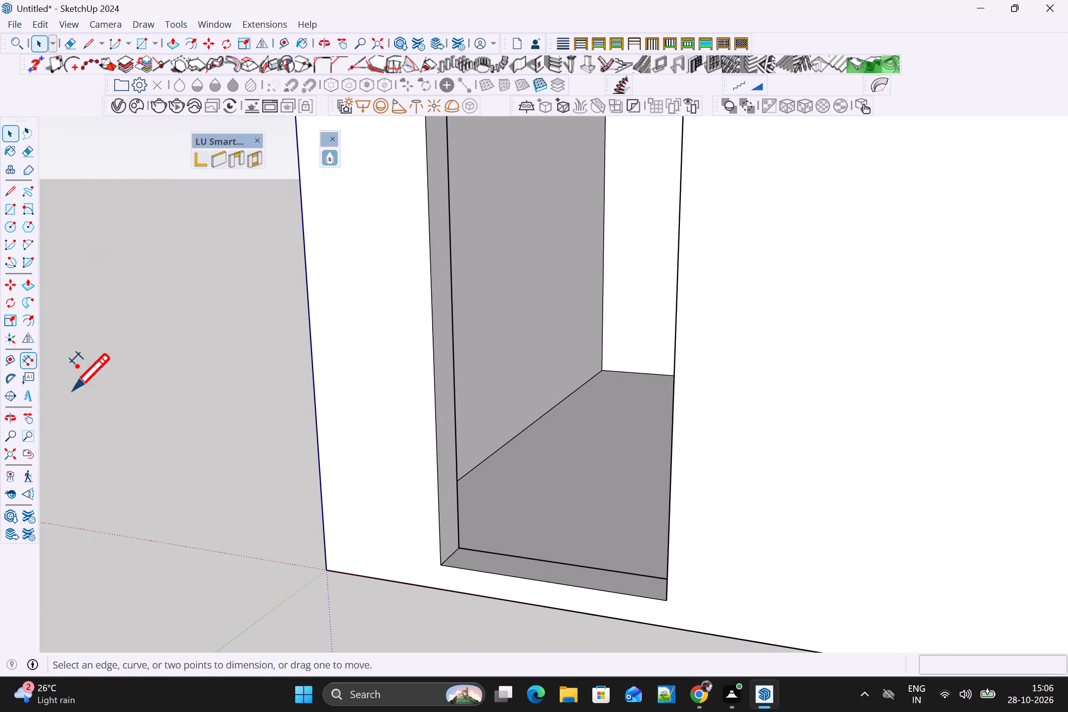
{"action": "left_click", "coordinate": [525, 576]}
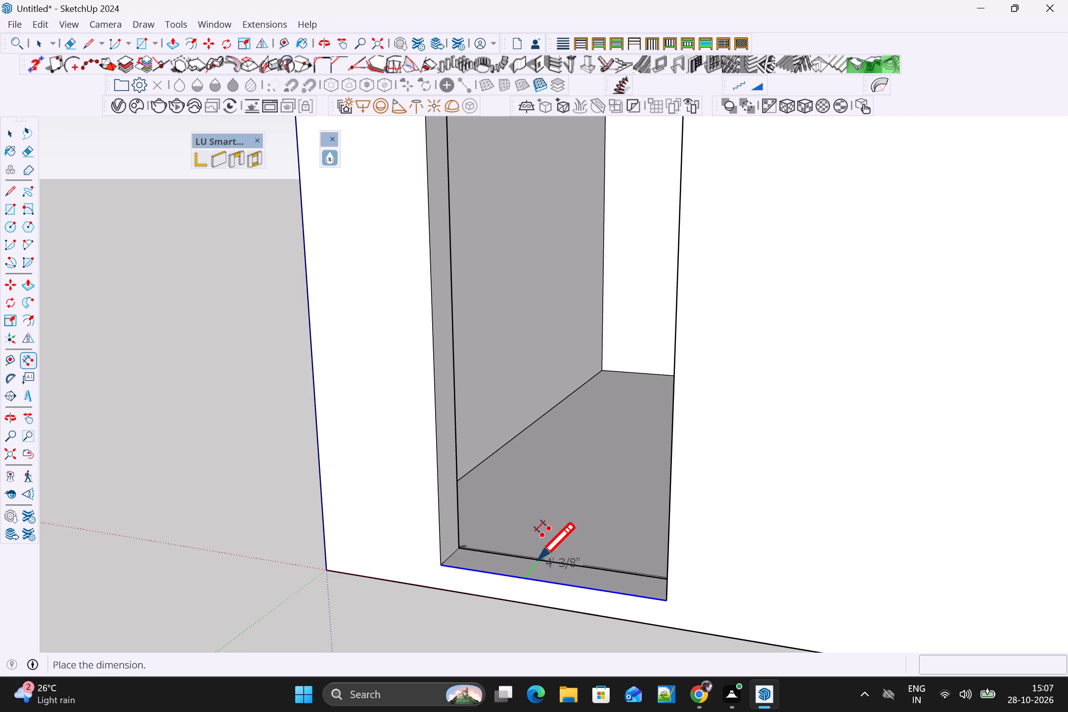
{"action": "key", "text": "Escape"}
{"action": "key", "text": "Escape"}
{"action": "key", "text": "space"}
Delete the separate swept frame piece lying beside the room.
{"action": "scroll", "coordinate": [559, 564], "scroll_direction": "down", "scroll_amount": 4}
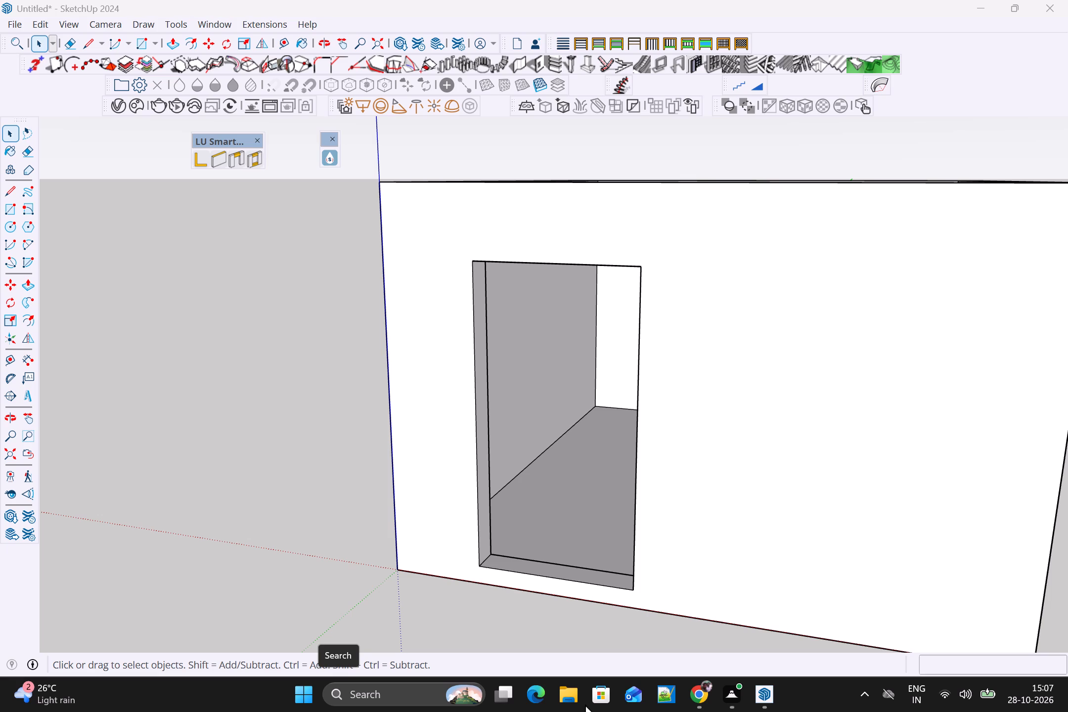
{"action": "scroll", "coordinate": [595, 689], "scroll_direction": "down", "scroll_amount": 2}
{"action": "scroll", "coordinate": [379, 572], "scroll_direction": "down", "scroll_amount": 3}
{"action": "scroll", "coordinate": [595, 471], "scroll_direction": "down", "scroll_amount": 5}
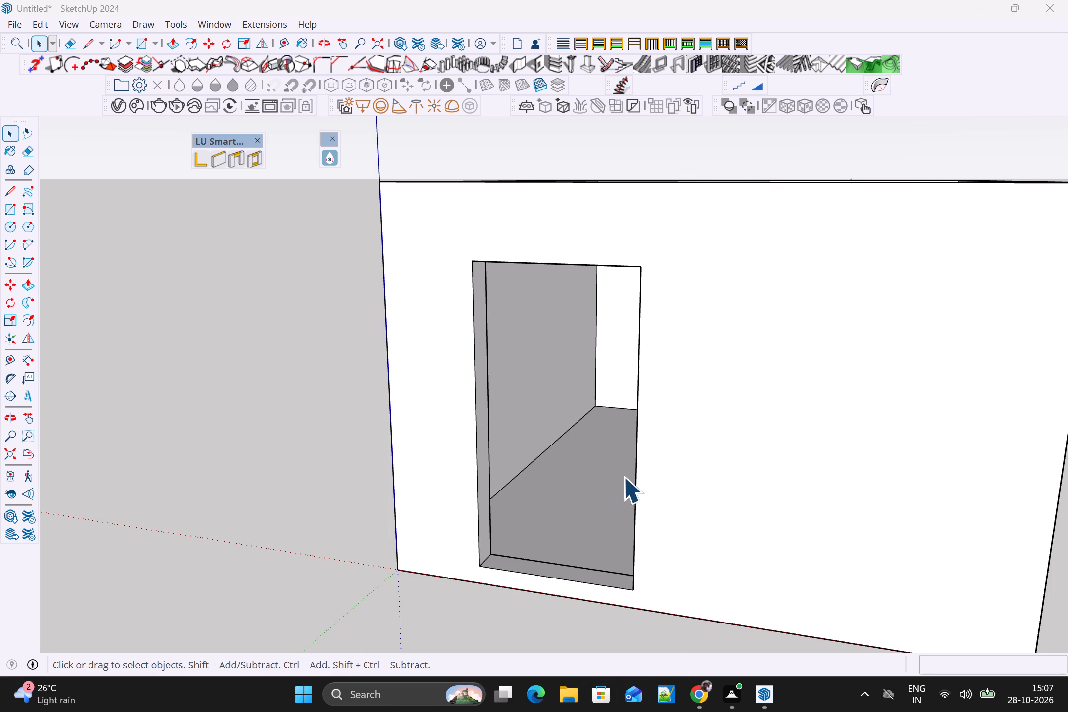
{"action": "scroll", "coordinate": [623, 477], "scroll_direction": "down", "scroll_amount": 4}
{"action": "middle_click_drag", "start_coordinate": [600, 511], "coordinate": [427, 476], "text": "shift"}
{"action": "scroll", "coordinate": [826, 532], "scroll_direction": "up", "scroll_amount": 3}
{"action": "scroll", "coordinate": [876, 502], "scroll_direction": "down", "scroll_amount": 8}
{"action": "scroll", "coordinate": [966, 502], "scroll_direction": "down", "scroll_amount": 3}
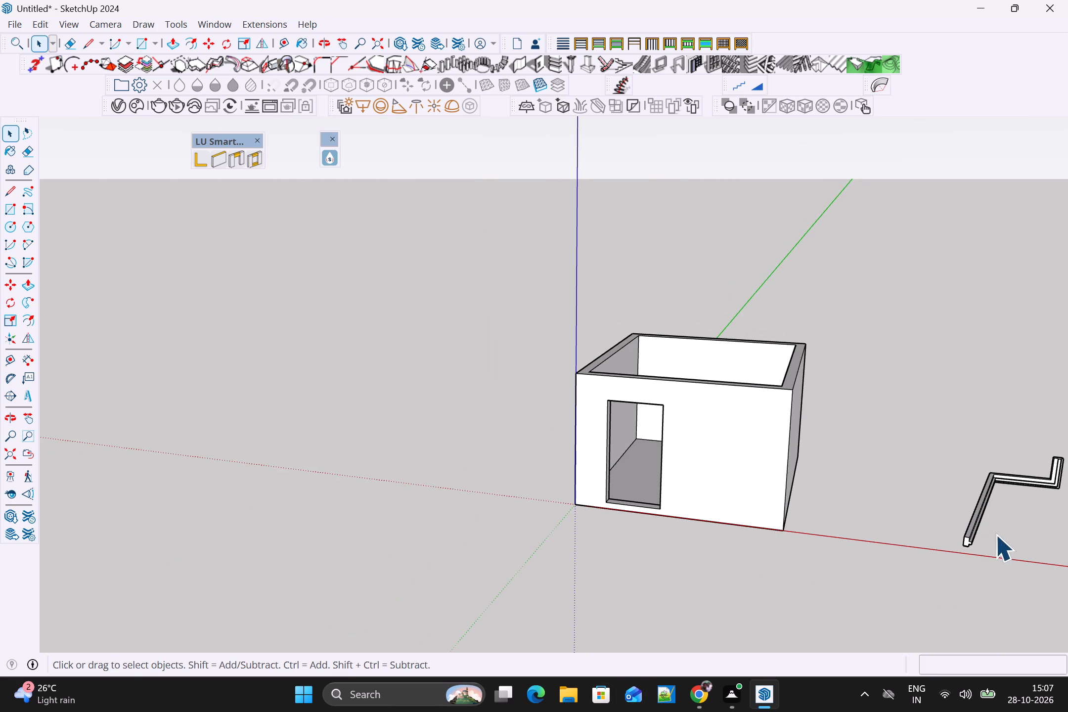
{"action": "middle_click_drag", "start_coordinate": [993, 533], "coordinate": [753, 501], "text": "shift"}
{"action": "left_click_drag", "start_coordinate": [899, 398], "coordinate": [714, 521]}
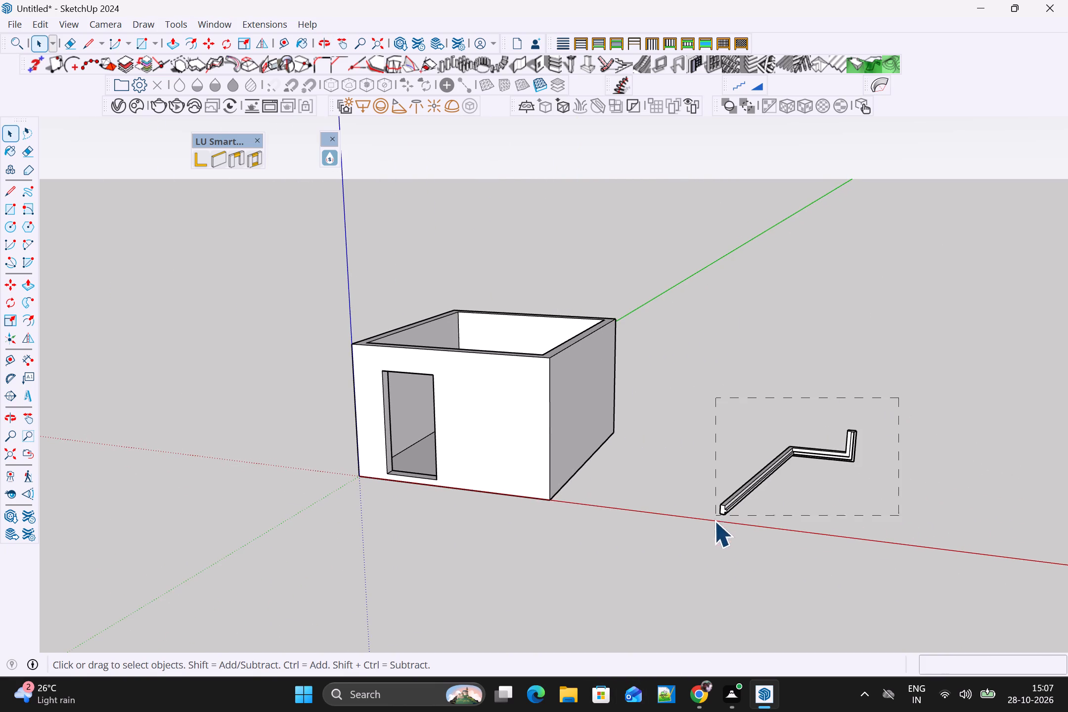
{"action": "left_click_drag", "start_coordinate": [714, 521], "coordinate": [708, 534]}
{"action": "key", "text": "Delete"}
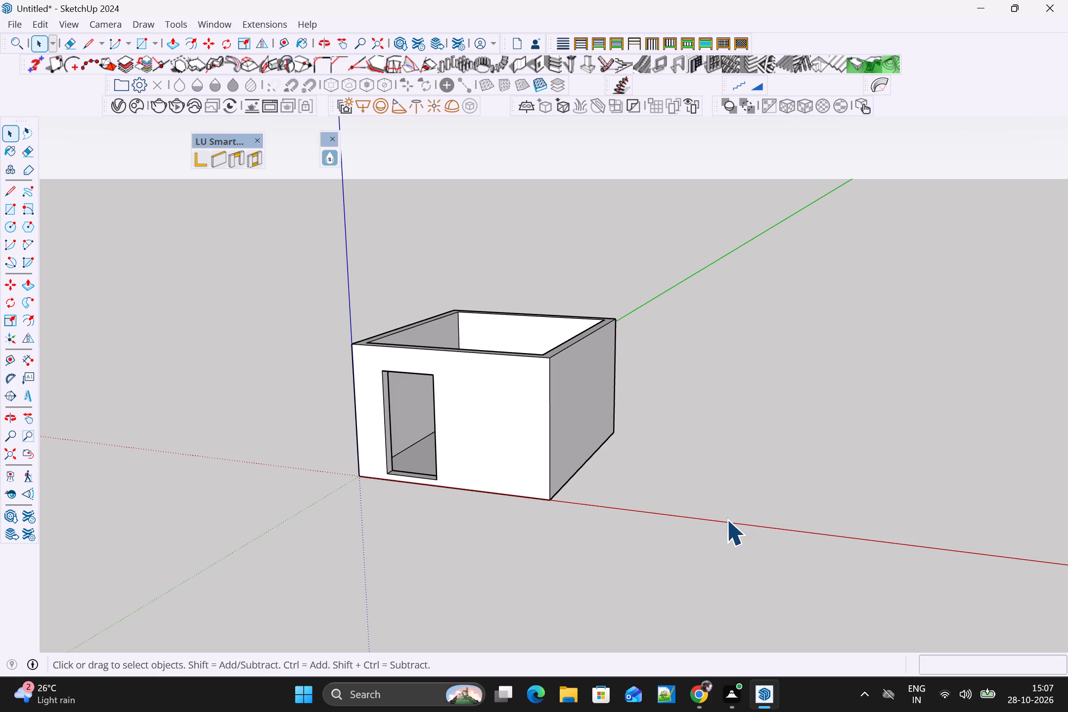
Draw a rectangle about 8' 6" by 25' 3" on the ground beside the room, with one side along the red axis.
{"action": "key", "text": "r"}
{"action": "left_click", "coordinate": [703, 519]}
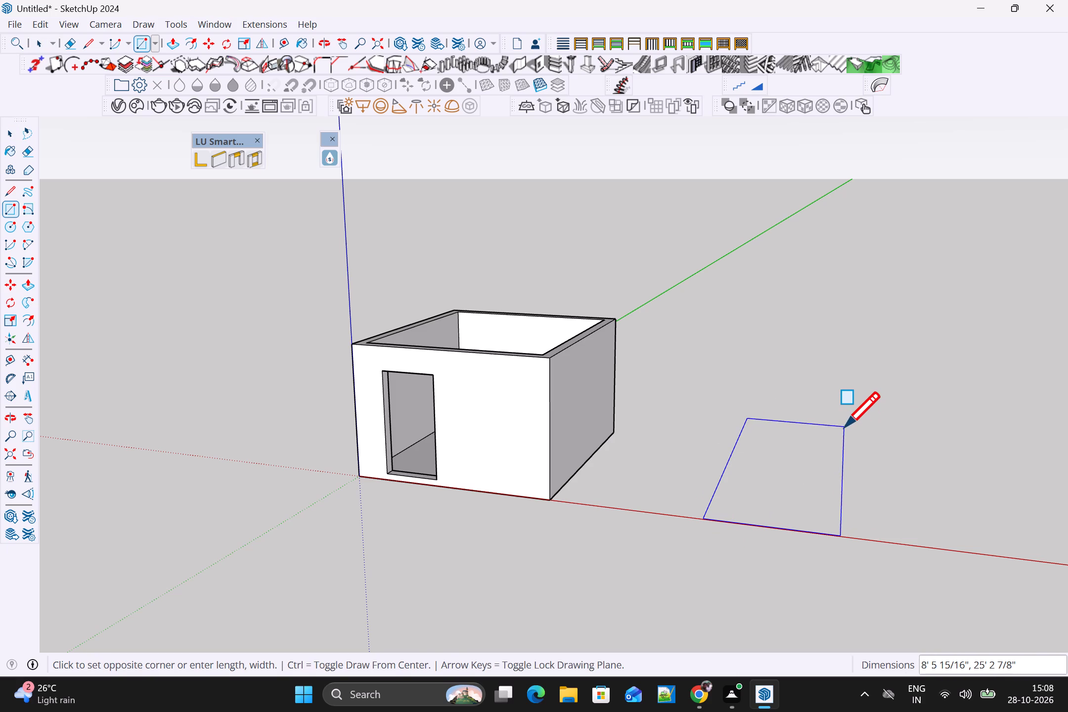
{"action": "left_click", "coordinate": [845, 427]}
{"action": "scroll", "coordinate": [856, 466], "scroll_direction": "down", "scroll_amount": 2}
Delete the face of the ground rectangle, keeping only its four edges as a path.
{"action": "key", "text": "space"}
{"action": "left_click", "coordinate": [828, 482]}
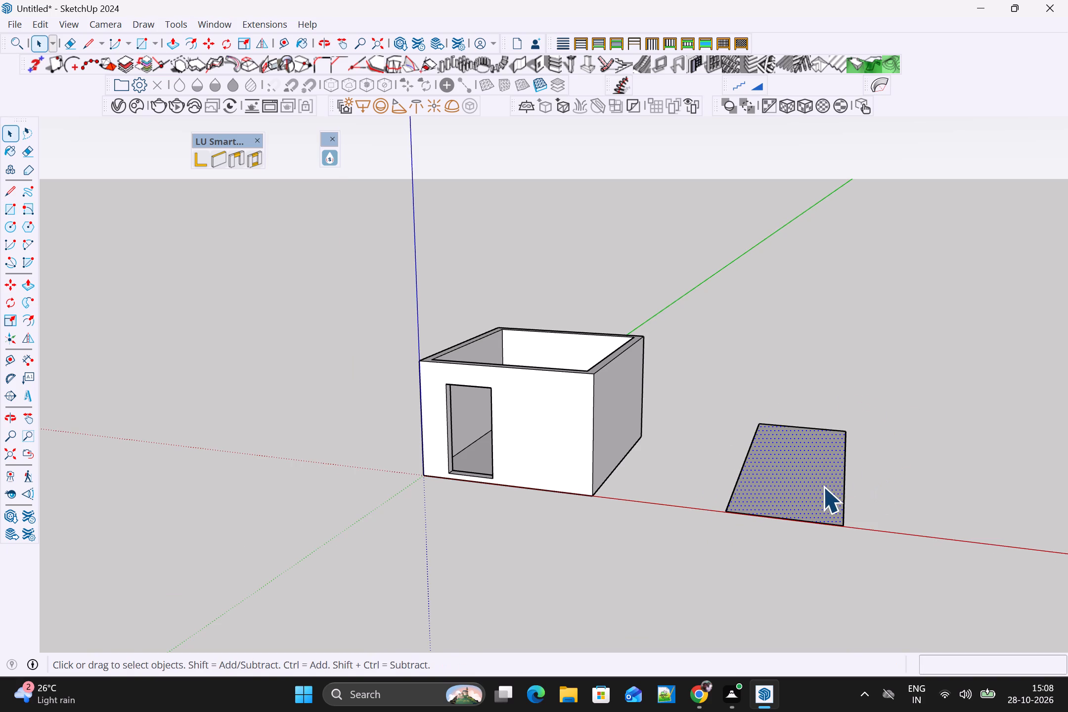
{"action": "key", "text": "Delete"}
Draw a vertical square profile about 1' 1 1/2" per side, facing the green axis, at the rectangular path's corner nearest the room.
{"action": "scroll", "coordinate": [751, 520], "scroll_direction": "up", "scroll_amount": 6}
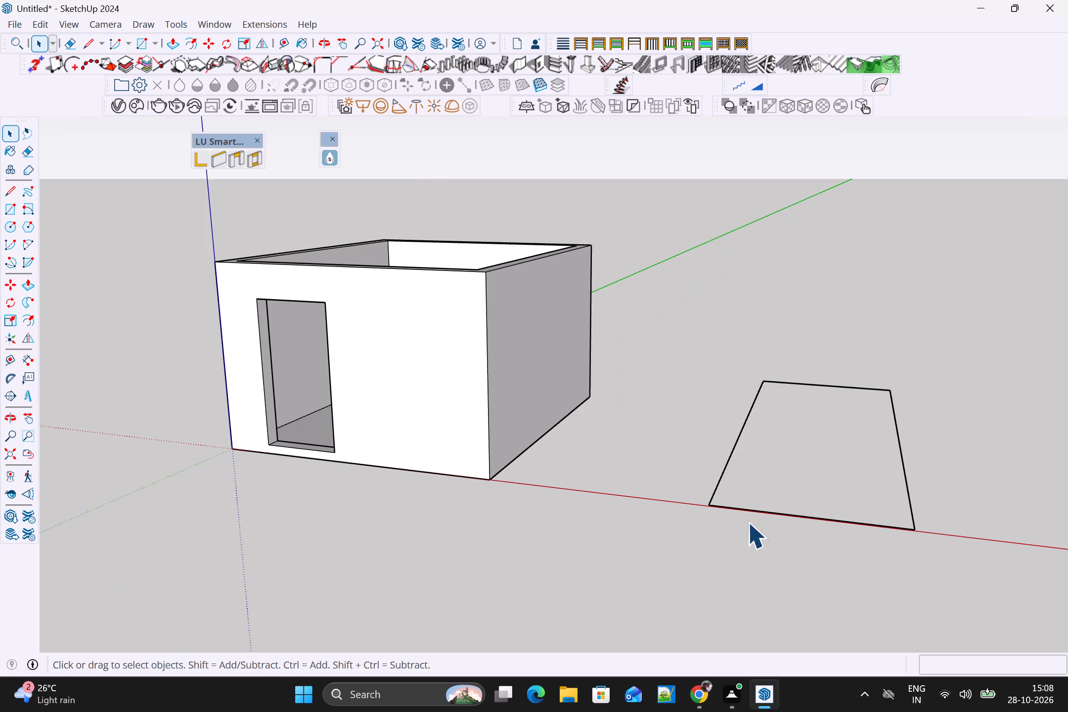
{"action": "key", "text": "r"}
{"action": "left_click", "coordinate": [707, 506]}
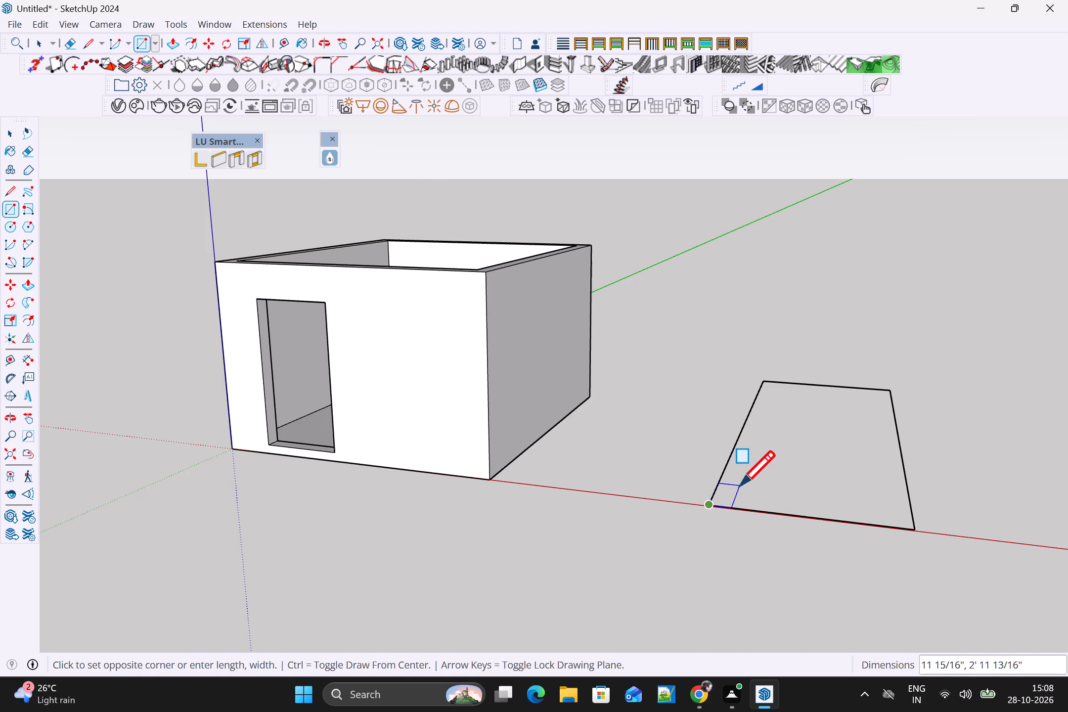
{"action": "key", "text": "Up"}
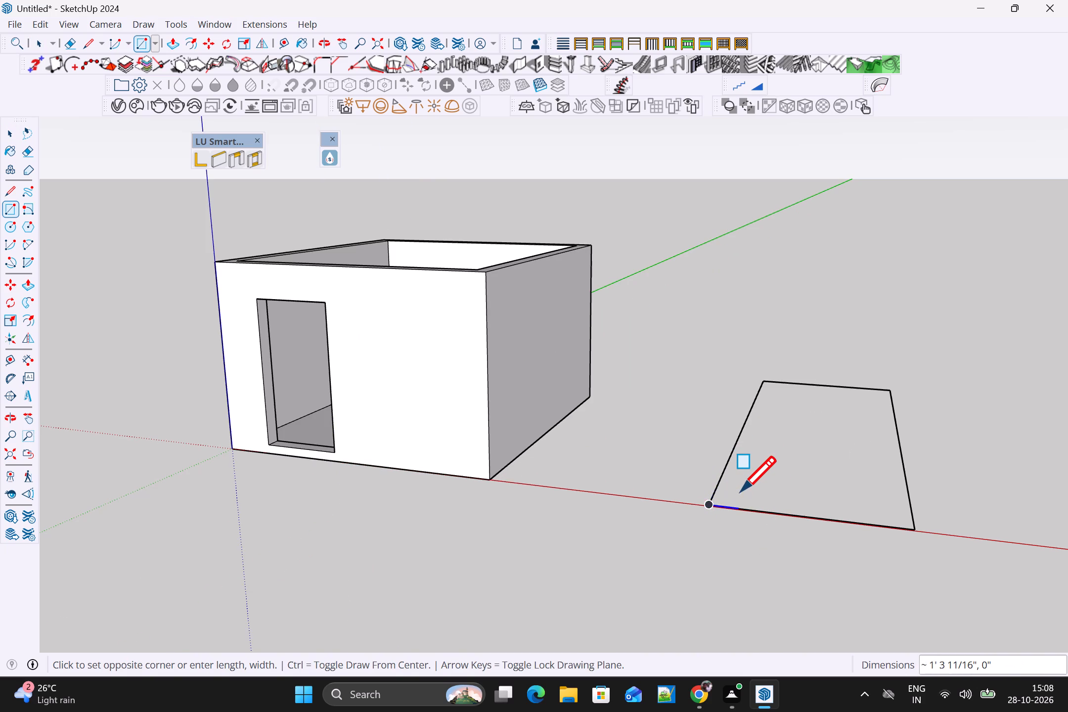
{"action": "key", "text": "Up"}
{"action": "key", "text": "Left"}
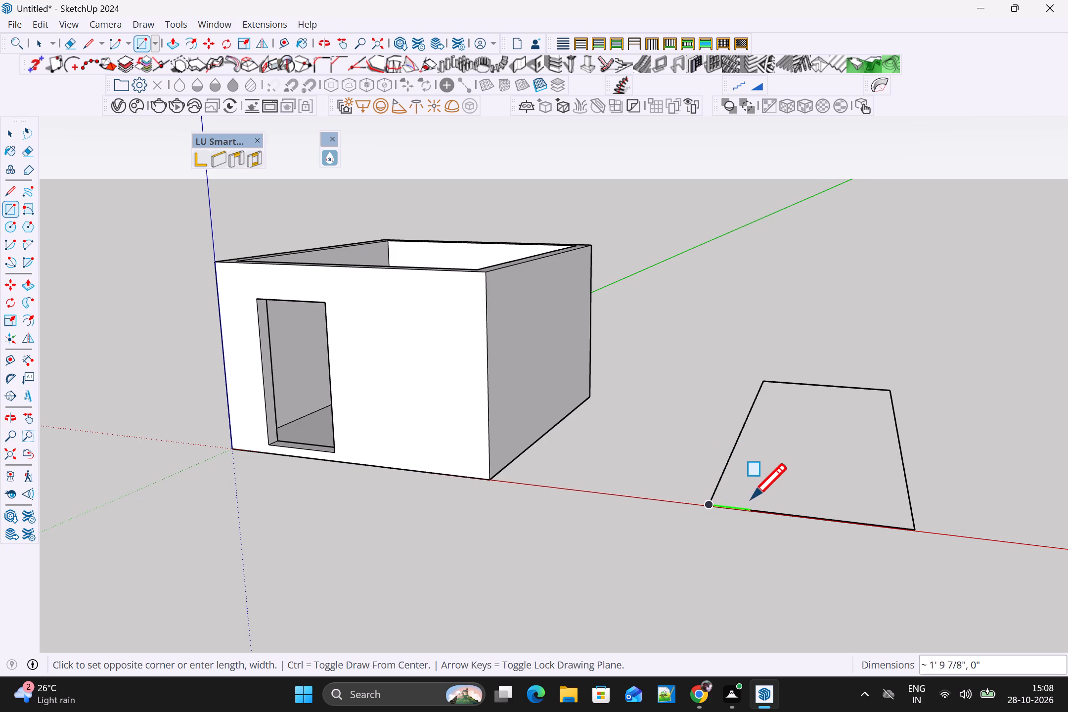
{"action": "middle_click_drag", "start_coordinate": [746, 478], "coordinate": [944, 450]}
{"action": "scroll", "coordinate": [943, 450], "scroll_direction": "up", "scroll_amount": 1}
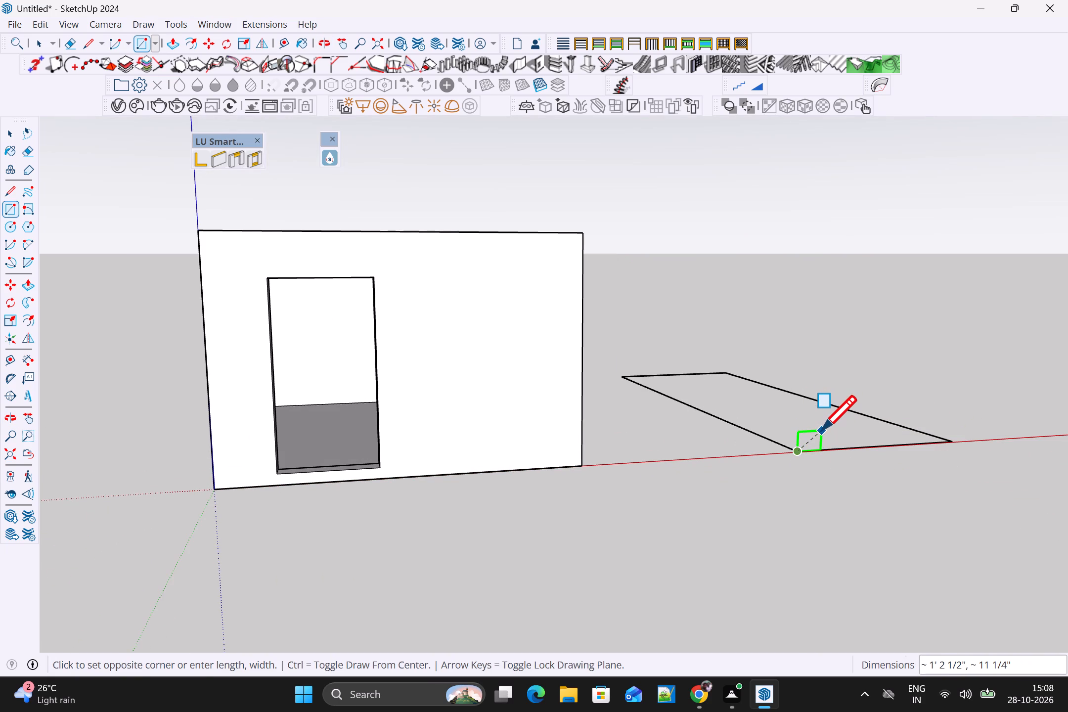
{"action": "left_click", "coordinate": [819, 427]}
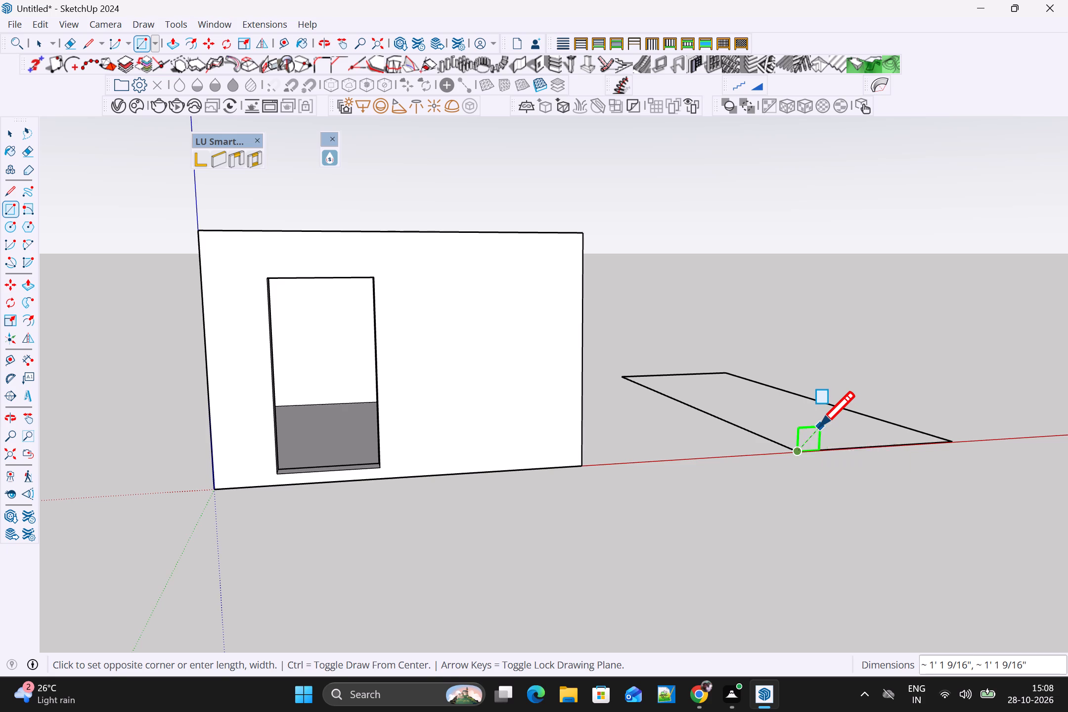
{"action": "scroll", "coordinate": [857, 445], "scroll_direction": "down", "scroll_amount": 2}
{"action": "middle_click_drag", "start_coordinate": [908, 475], "coordinate": [667, 605]}
{"action": "key", "text": "space"}
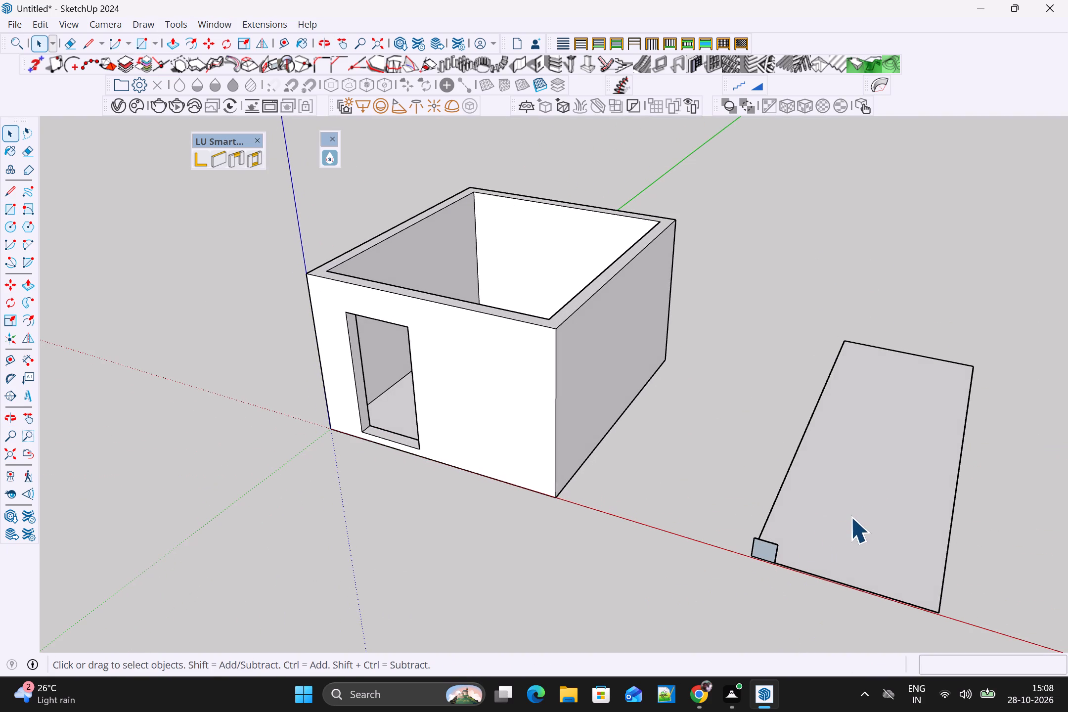
{"action": "left_click", "coordinate": [850, 517]}
{"action": "key", "text": "Delete"}
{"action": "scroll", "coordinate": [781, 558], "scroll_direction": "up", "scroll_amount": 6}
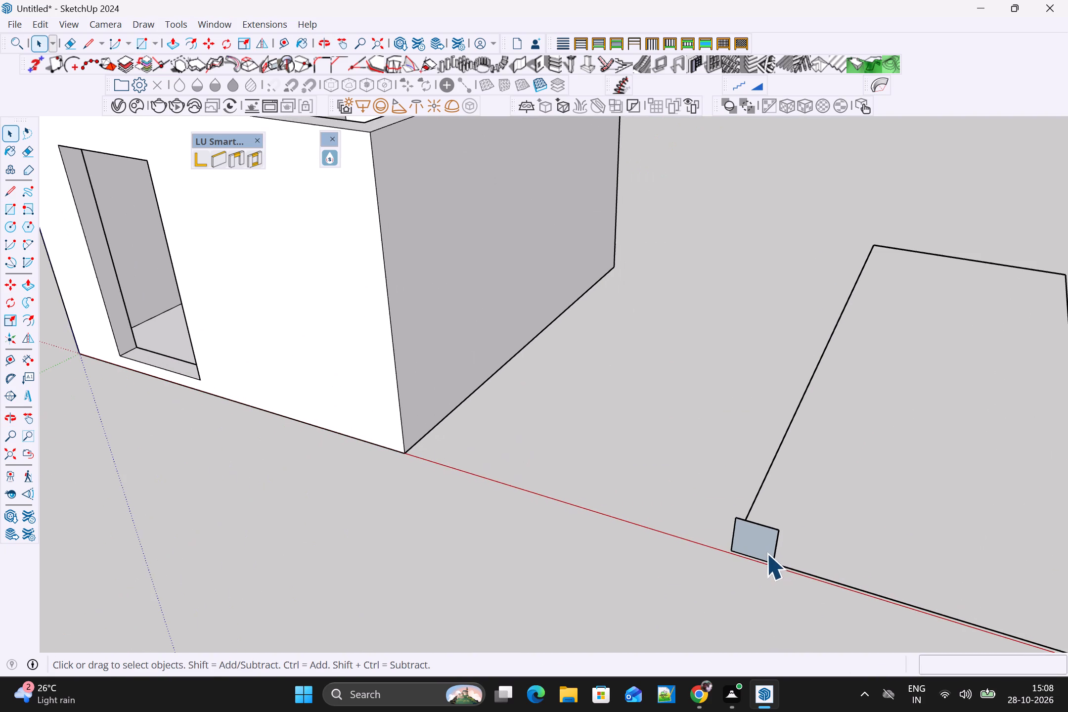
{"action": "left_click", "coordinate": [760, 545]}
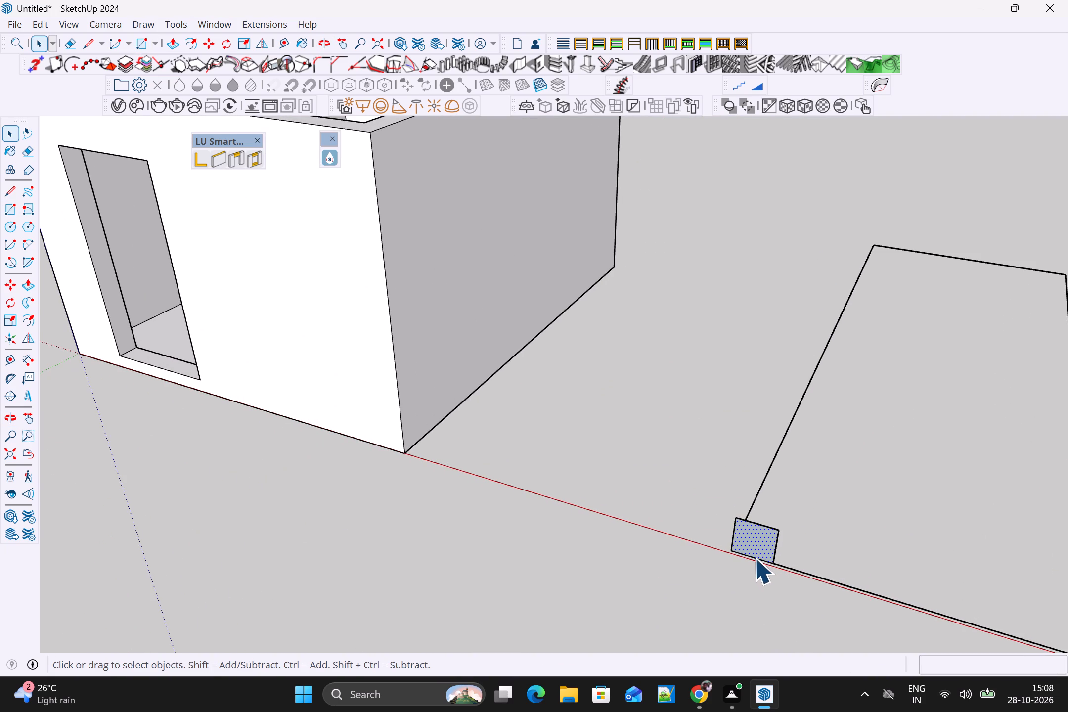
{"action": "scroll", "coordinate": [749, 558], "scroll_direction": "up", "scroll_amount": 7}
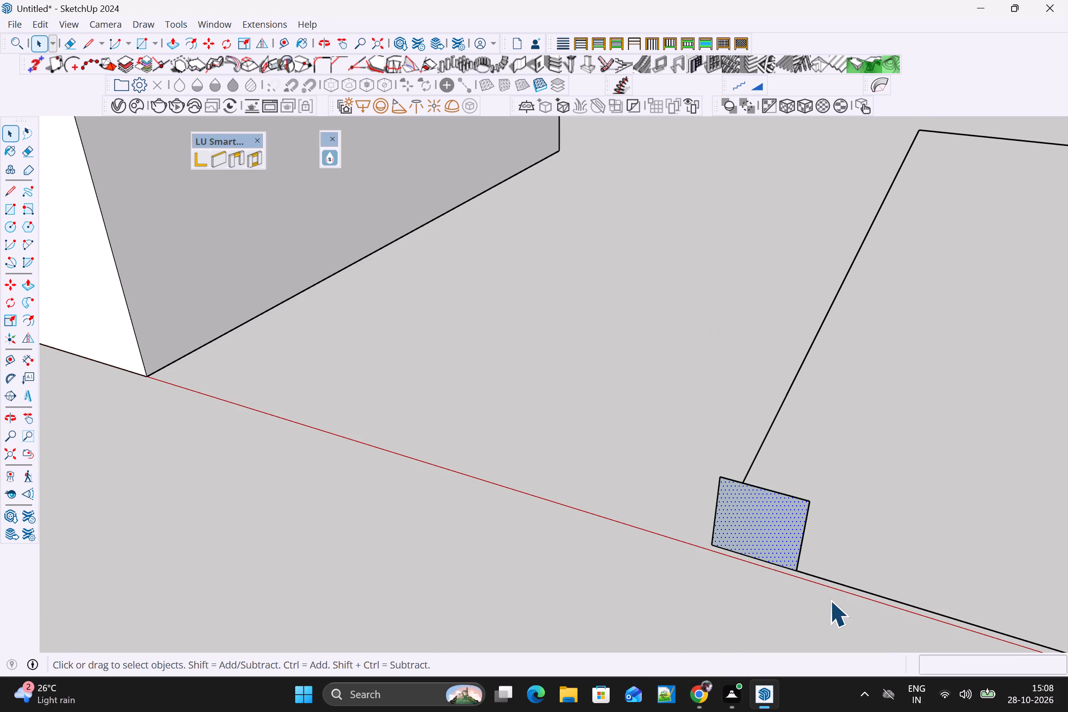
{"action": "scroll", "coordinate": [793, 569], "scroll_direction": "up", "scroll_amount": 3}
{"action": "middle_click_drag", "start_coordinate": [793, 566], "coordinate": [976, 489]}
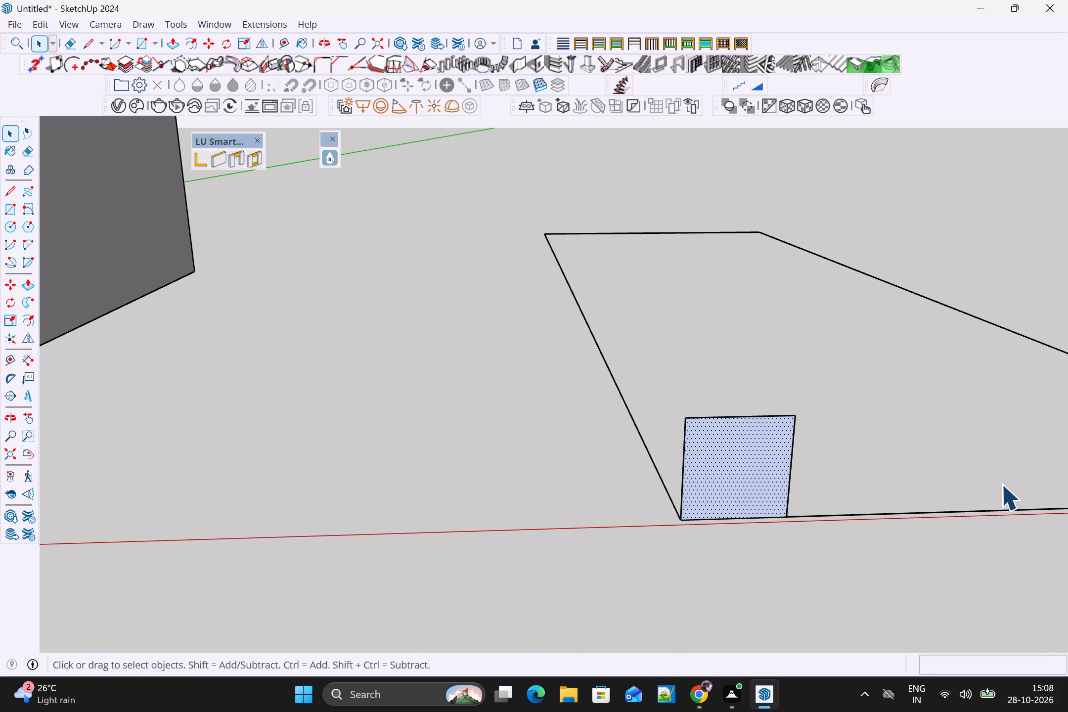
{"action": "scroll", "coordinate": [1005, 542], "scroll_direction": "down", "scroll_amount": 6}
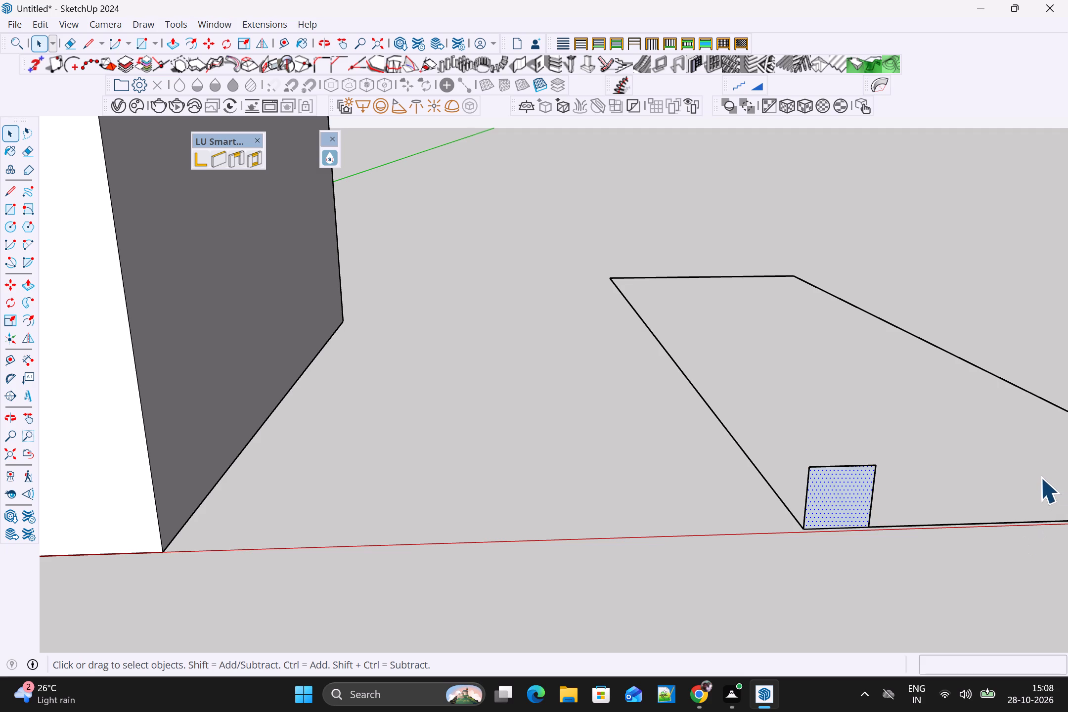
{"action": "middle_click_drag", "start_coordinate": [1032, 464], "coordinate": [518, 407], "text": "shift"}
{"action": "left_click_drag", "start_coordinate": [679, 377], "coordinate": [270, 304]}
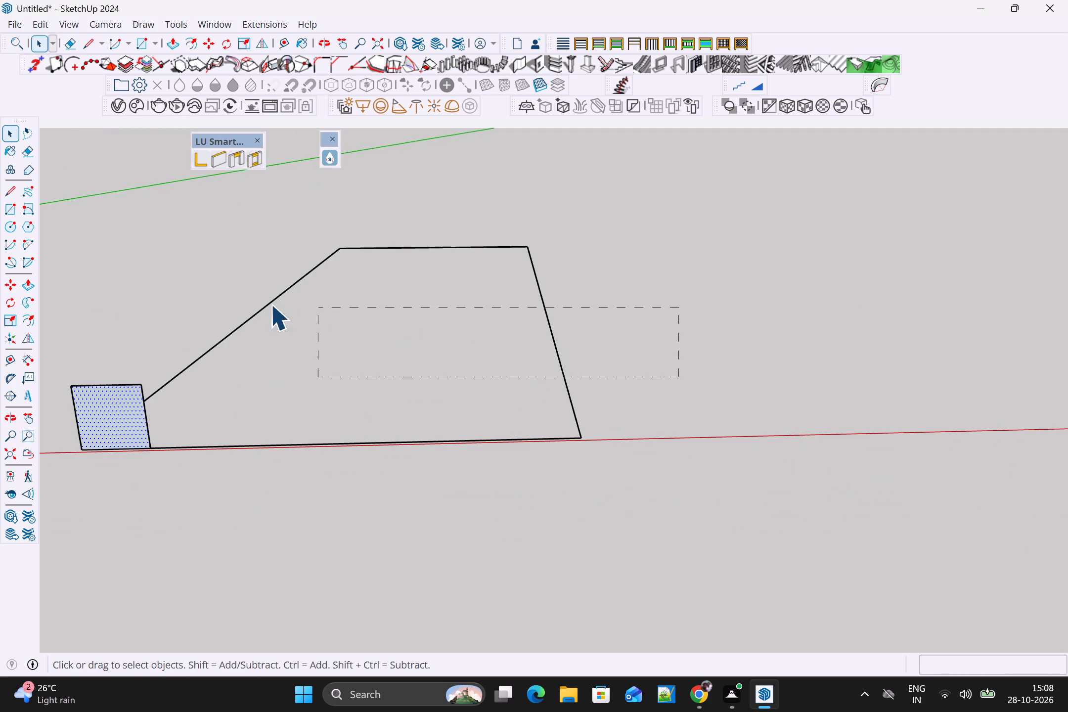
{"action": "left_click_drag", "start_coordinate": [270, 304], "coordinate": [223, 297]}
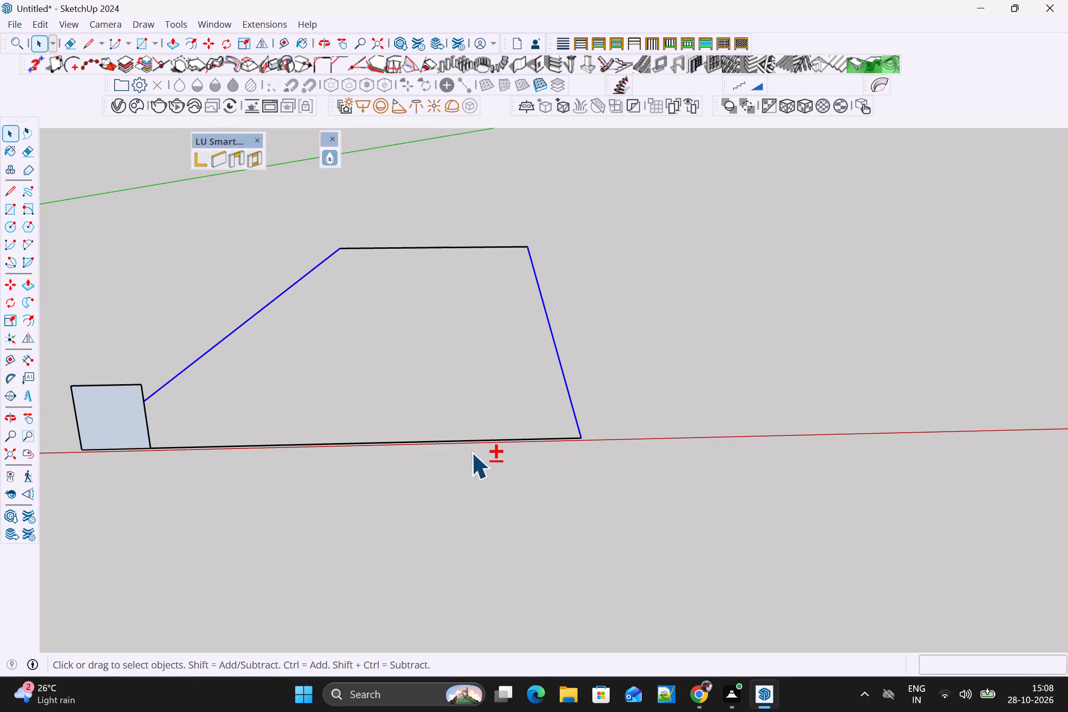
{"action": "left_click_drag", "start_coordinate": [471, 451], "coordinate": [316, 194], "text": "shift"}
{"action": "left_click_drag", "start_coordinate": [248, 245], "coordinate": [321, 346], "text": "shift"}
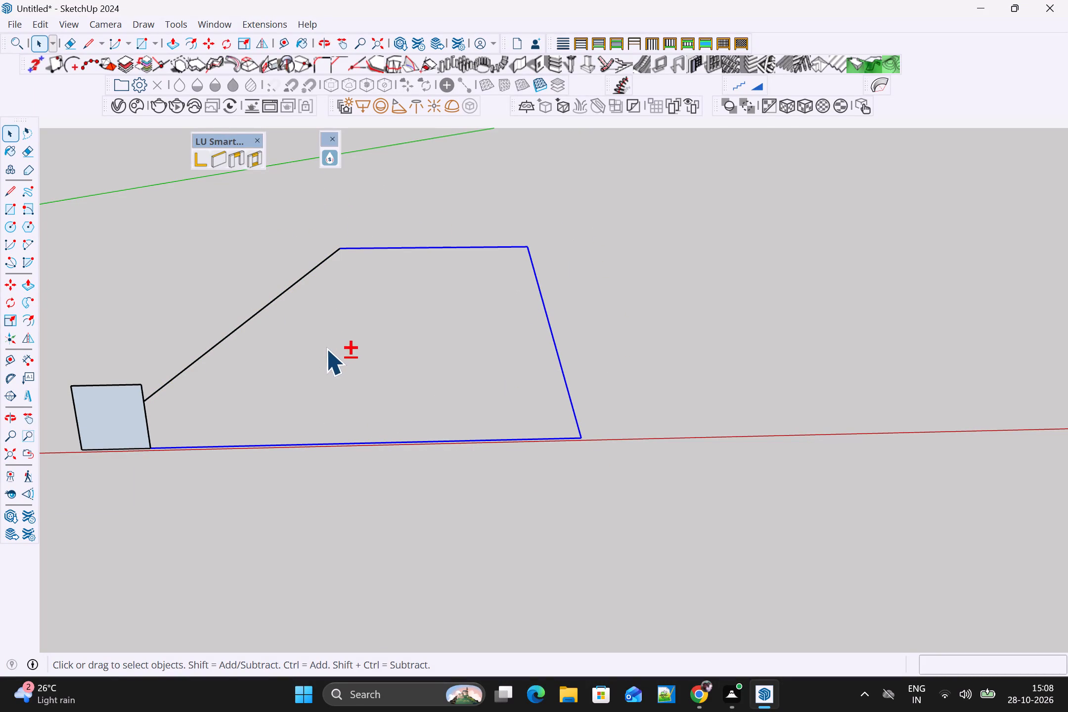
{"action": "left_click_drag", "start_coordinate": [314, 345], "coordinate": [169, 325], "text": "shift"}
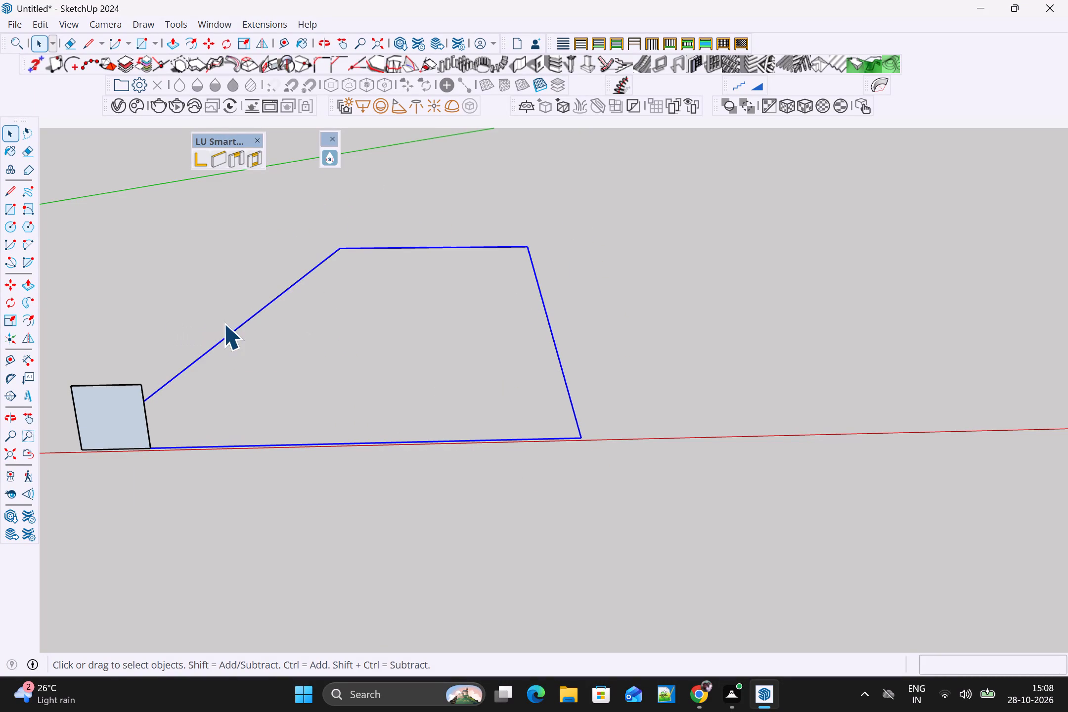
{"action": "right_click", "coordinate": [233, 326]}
Weld the ground rectangle's four edges into one continuous path, leaving the square profile out.
{"action": "left_click", "coordinate": [223, 341]}
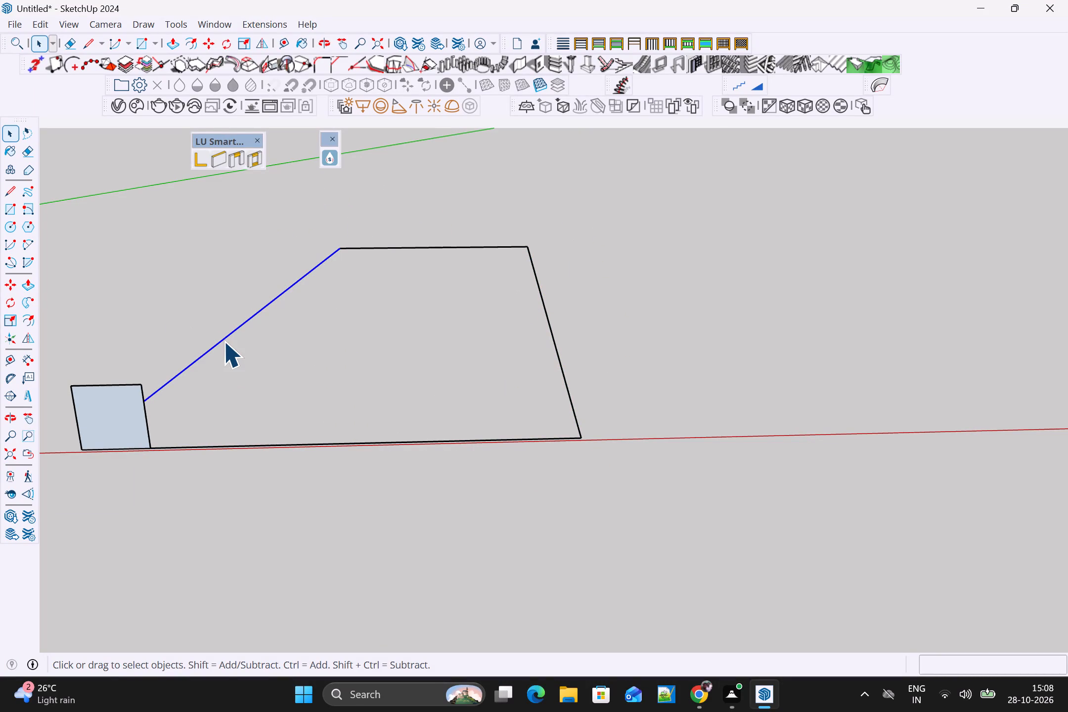
{"action": "left_click", "coordinate": [266, 445], "text": "shift"}
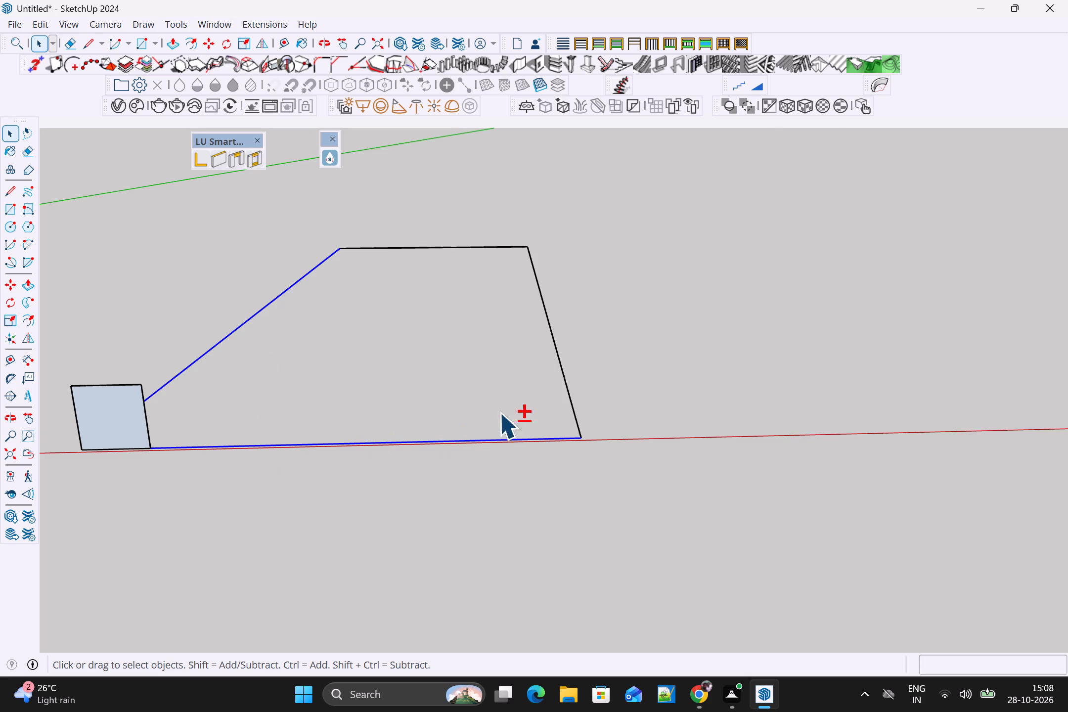
{"action": "left_click", "coordinate": [564, 378], "text": "shift"}
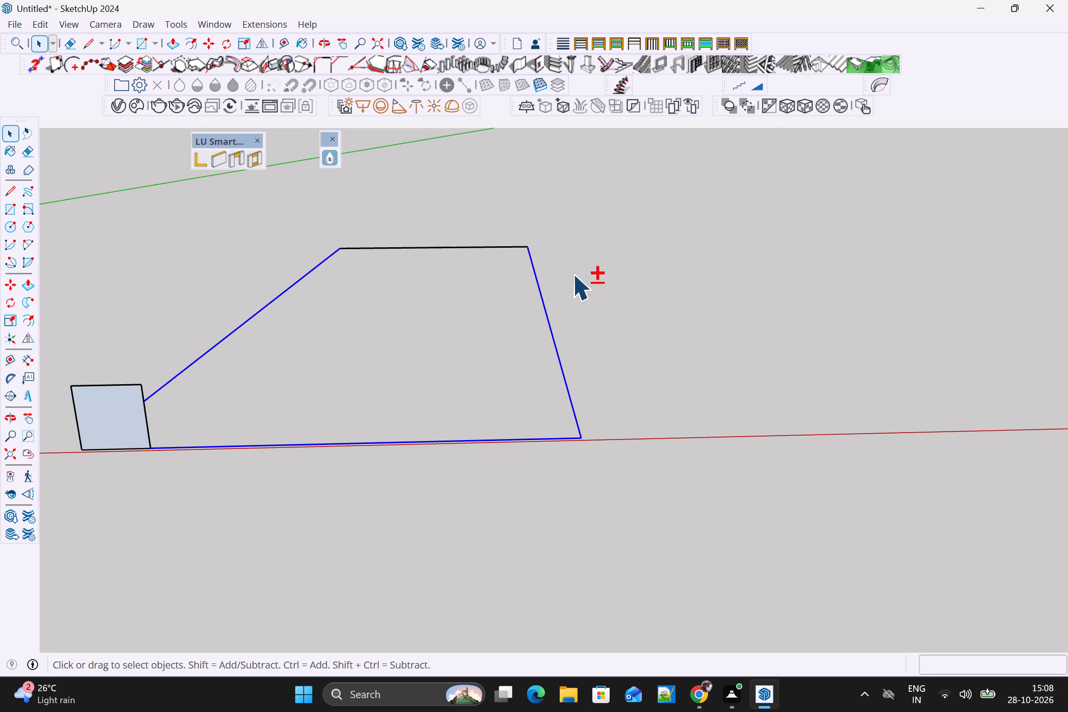
{"action": "left_click", "coordinate": [475, 247], "text": "shift"}
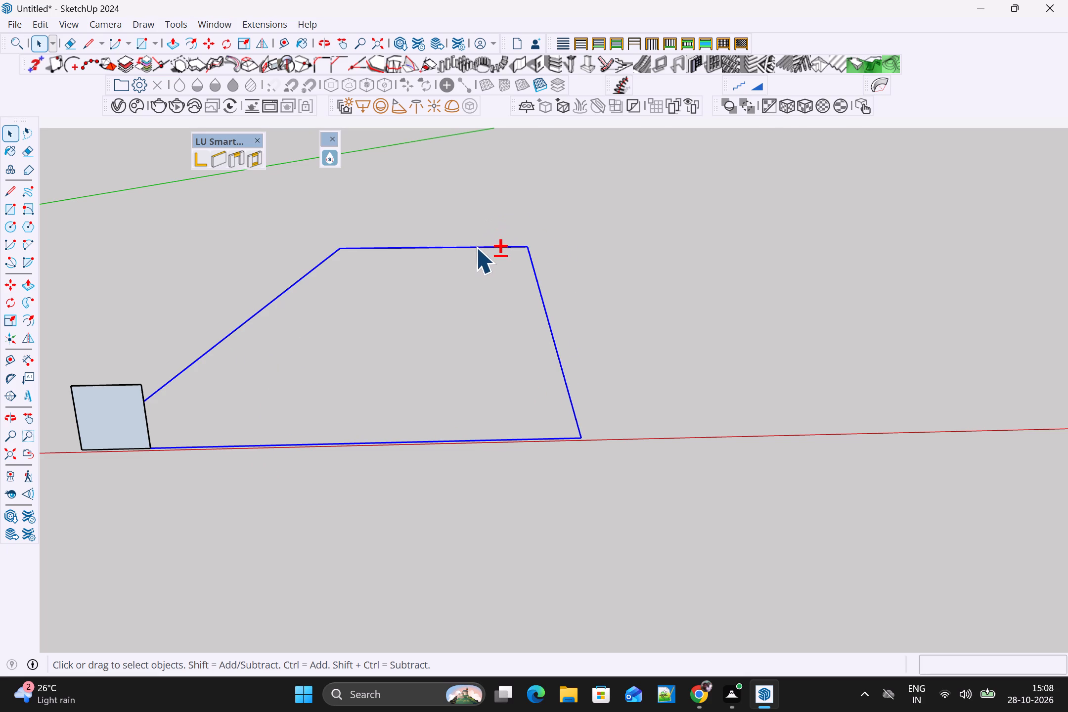
{"action": "right_click", "coordinate": [476, 247], "text": "shift"}
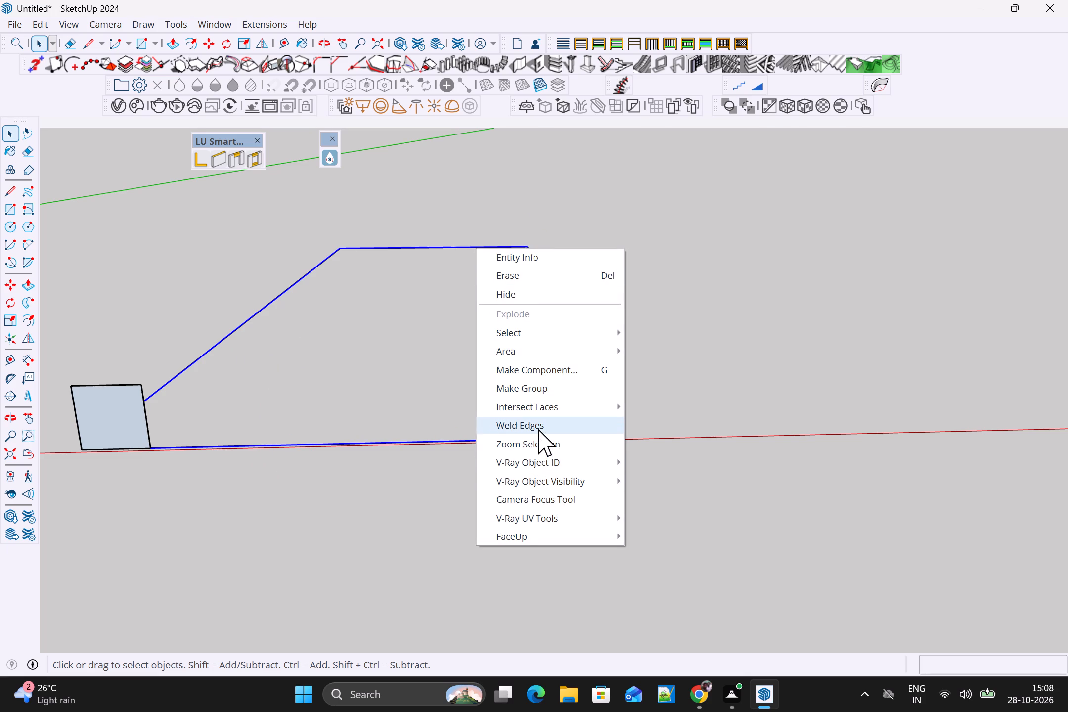
{"action": "left_click", "coordinate": [538, 429]}
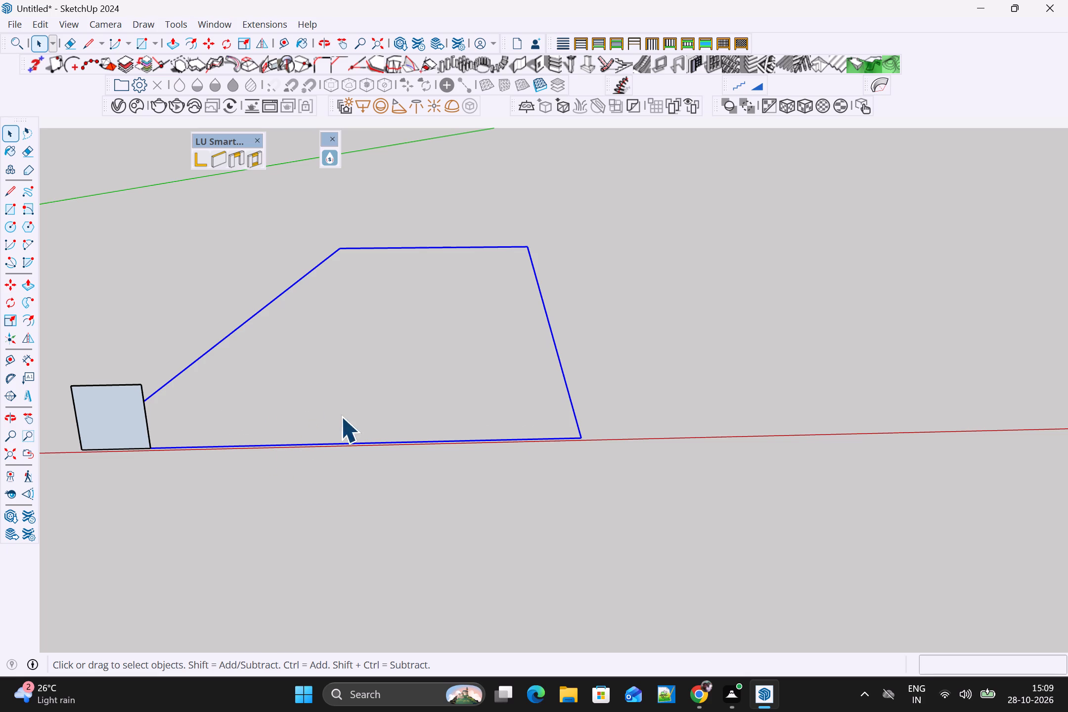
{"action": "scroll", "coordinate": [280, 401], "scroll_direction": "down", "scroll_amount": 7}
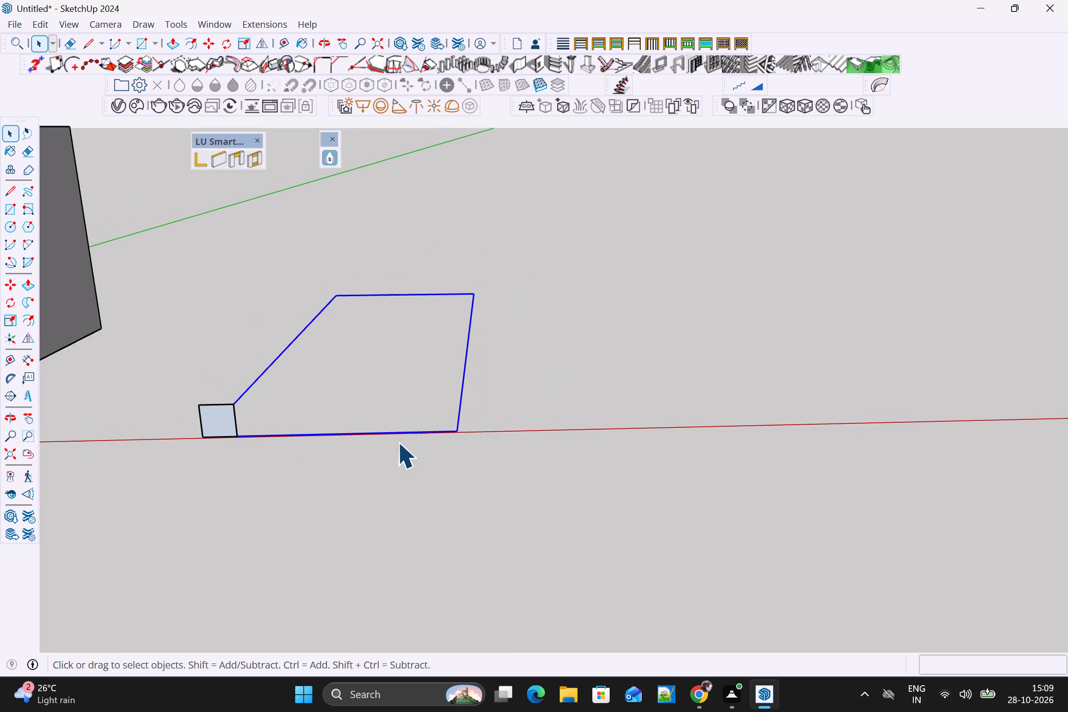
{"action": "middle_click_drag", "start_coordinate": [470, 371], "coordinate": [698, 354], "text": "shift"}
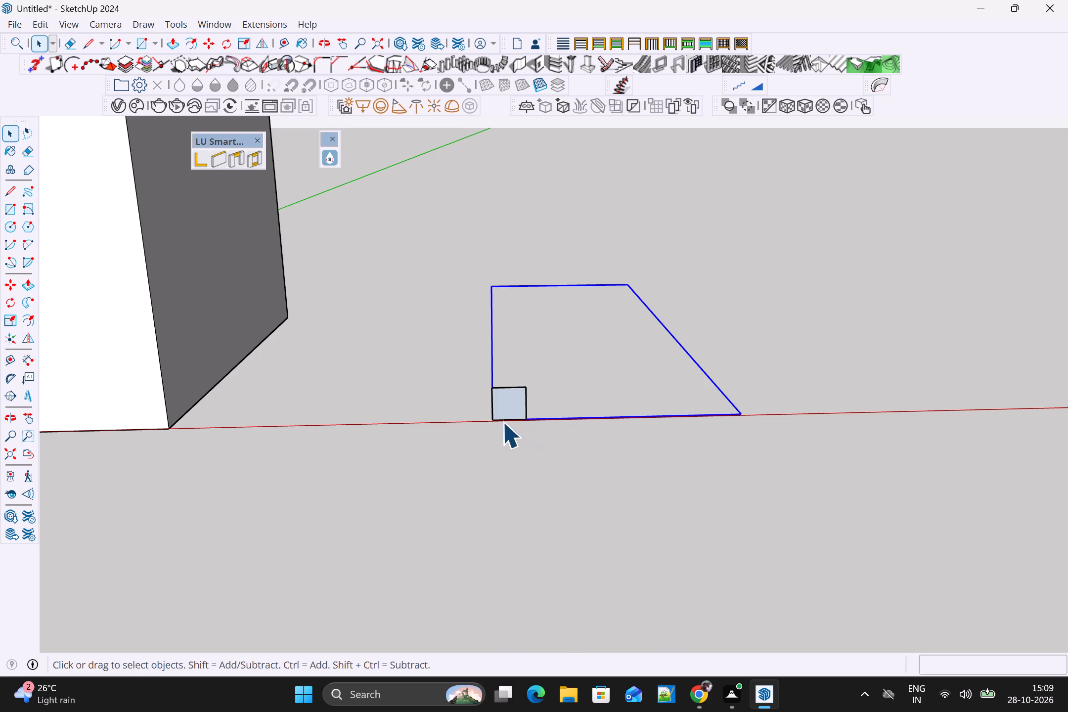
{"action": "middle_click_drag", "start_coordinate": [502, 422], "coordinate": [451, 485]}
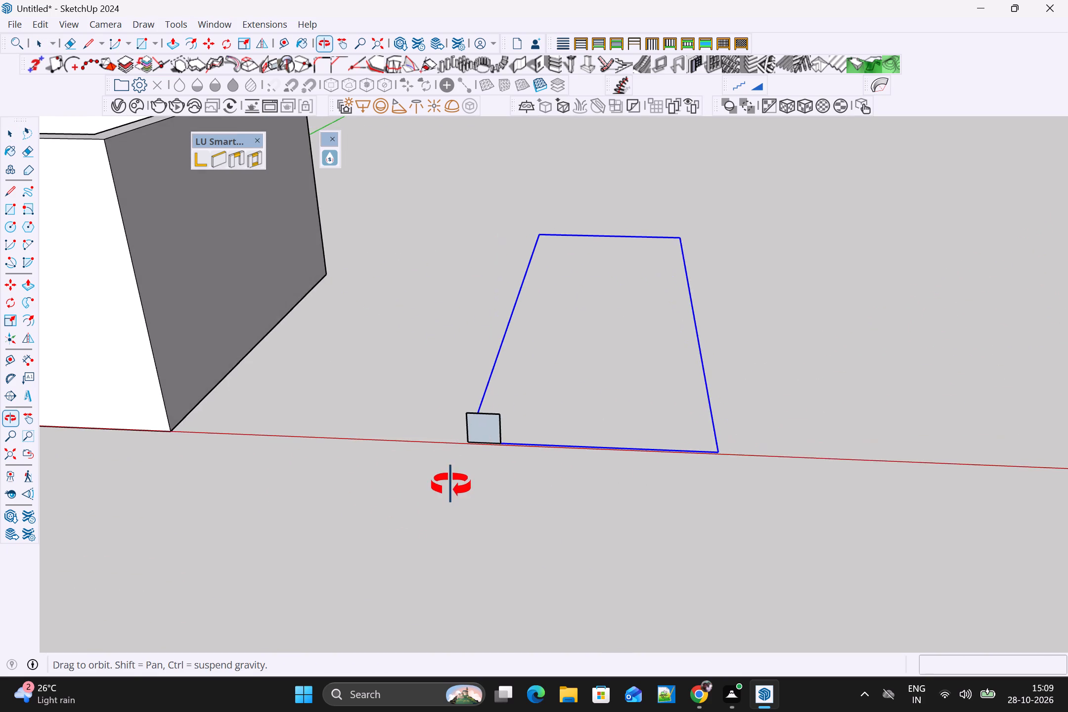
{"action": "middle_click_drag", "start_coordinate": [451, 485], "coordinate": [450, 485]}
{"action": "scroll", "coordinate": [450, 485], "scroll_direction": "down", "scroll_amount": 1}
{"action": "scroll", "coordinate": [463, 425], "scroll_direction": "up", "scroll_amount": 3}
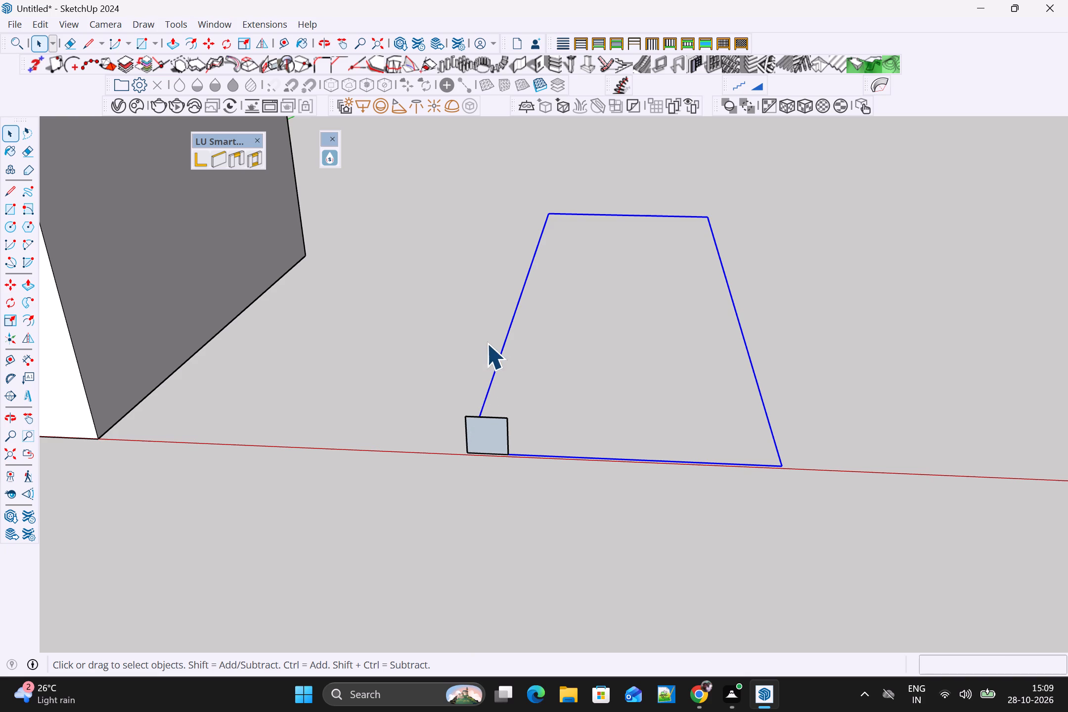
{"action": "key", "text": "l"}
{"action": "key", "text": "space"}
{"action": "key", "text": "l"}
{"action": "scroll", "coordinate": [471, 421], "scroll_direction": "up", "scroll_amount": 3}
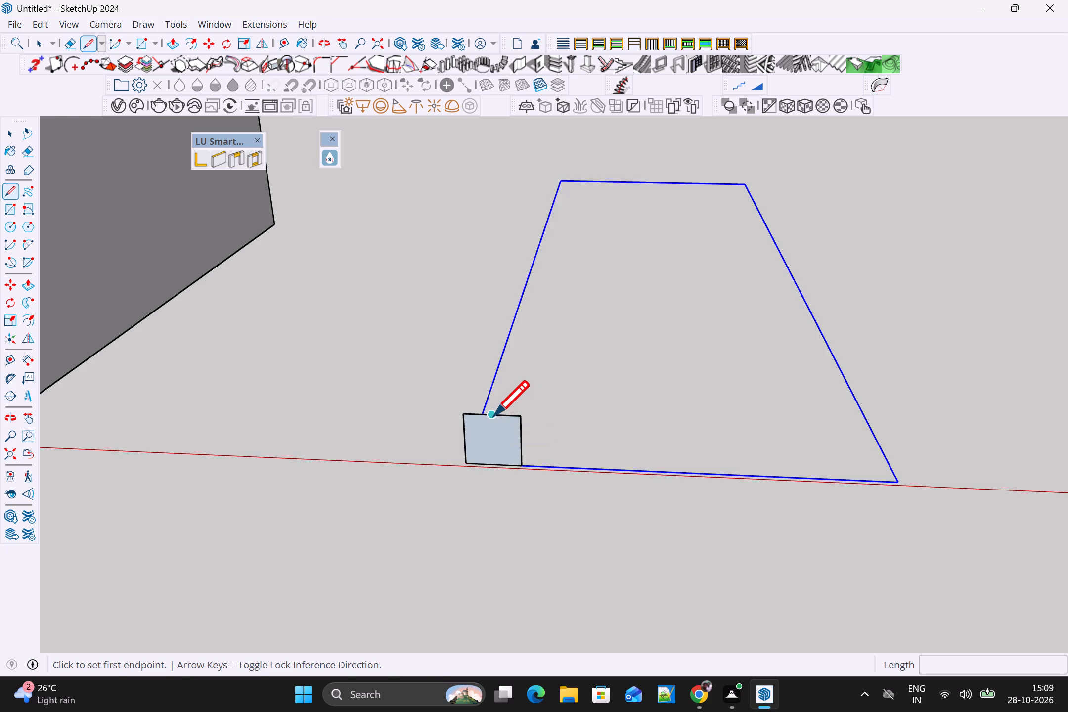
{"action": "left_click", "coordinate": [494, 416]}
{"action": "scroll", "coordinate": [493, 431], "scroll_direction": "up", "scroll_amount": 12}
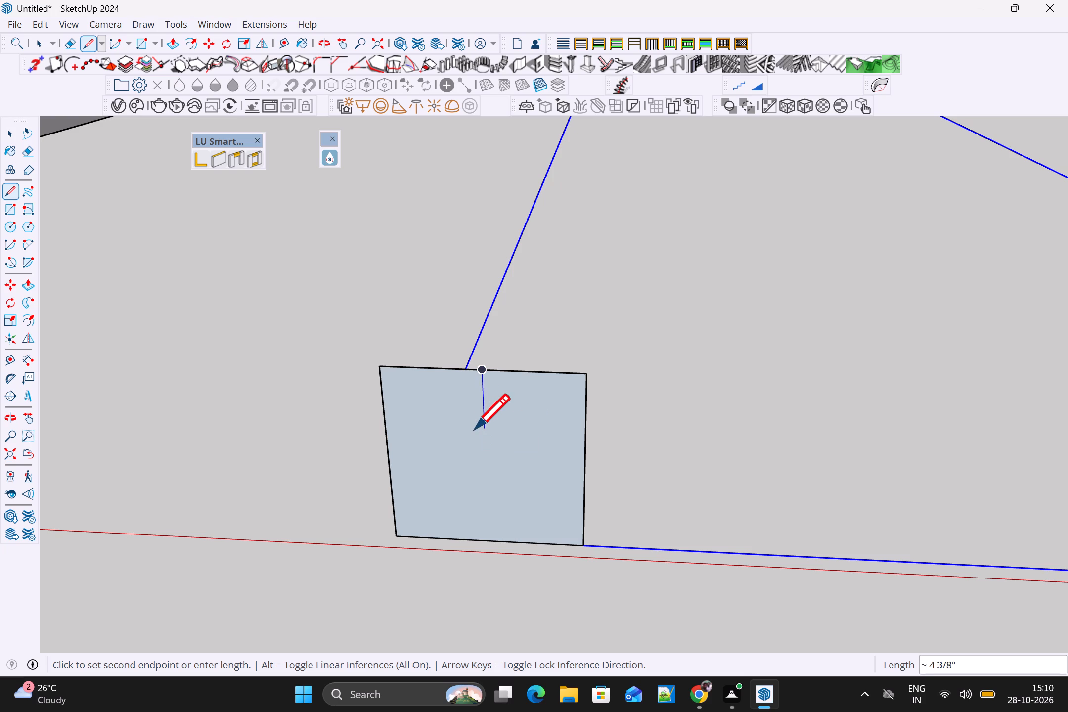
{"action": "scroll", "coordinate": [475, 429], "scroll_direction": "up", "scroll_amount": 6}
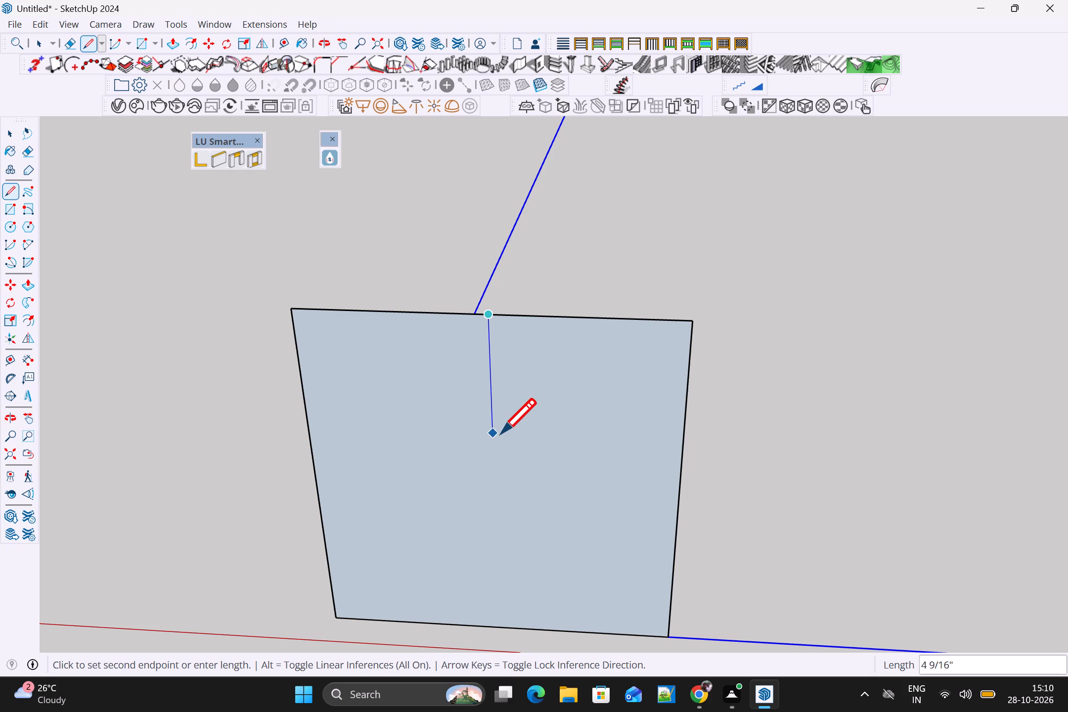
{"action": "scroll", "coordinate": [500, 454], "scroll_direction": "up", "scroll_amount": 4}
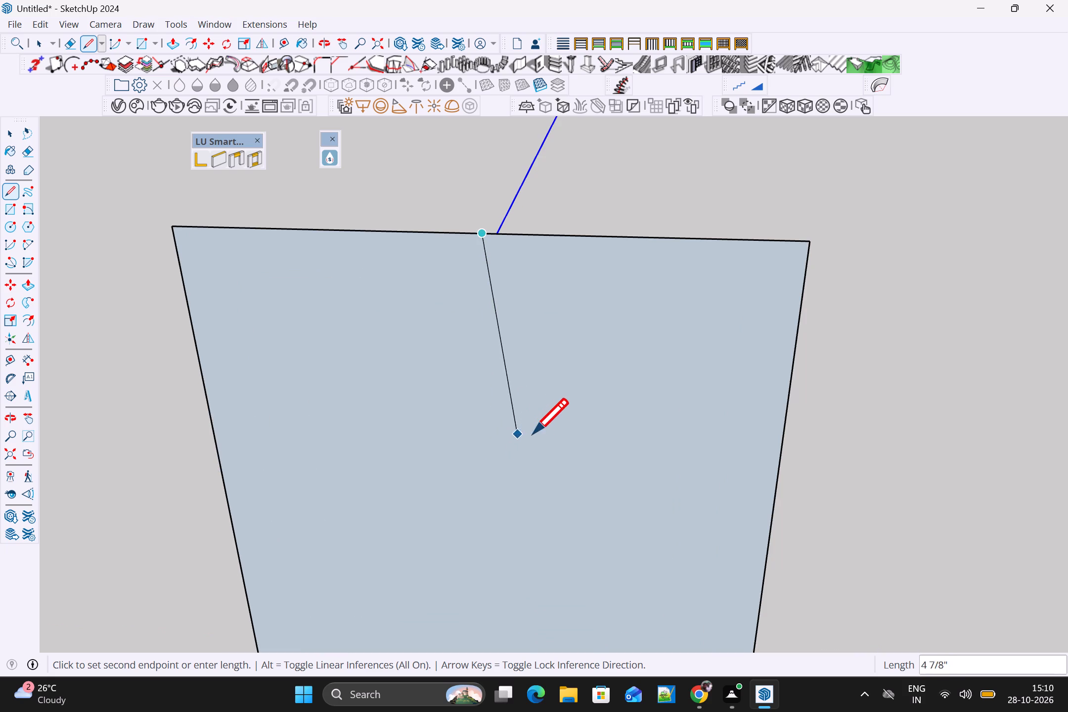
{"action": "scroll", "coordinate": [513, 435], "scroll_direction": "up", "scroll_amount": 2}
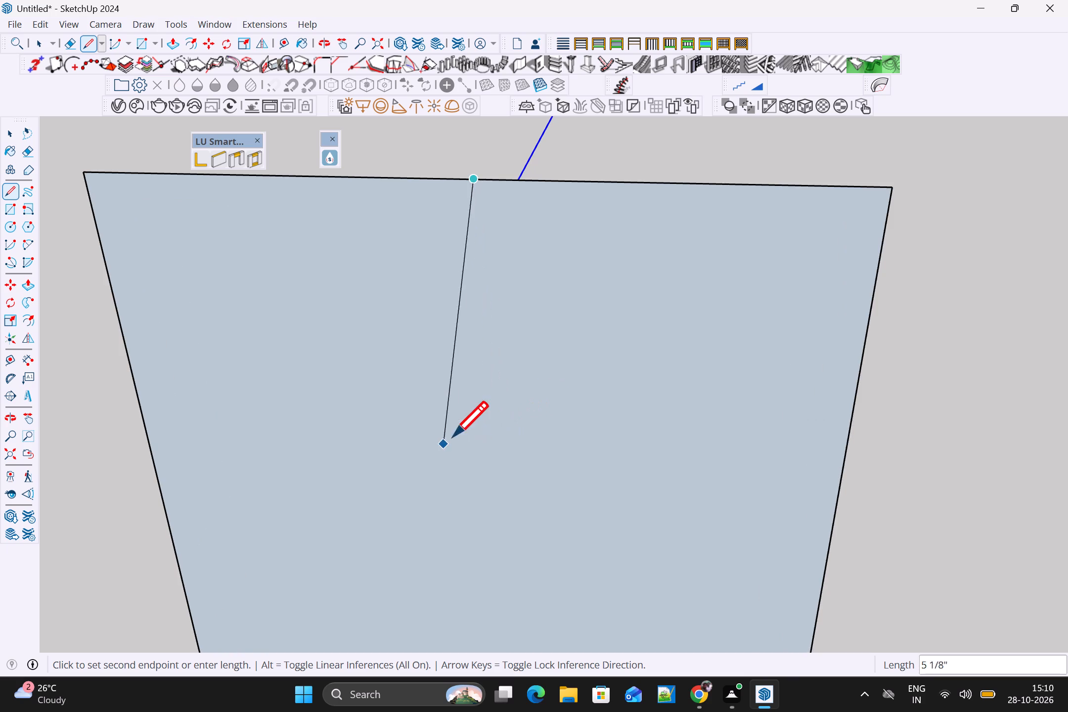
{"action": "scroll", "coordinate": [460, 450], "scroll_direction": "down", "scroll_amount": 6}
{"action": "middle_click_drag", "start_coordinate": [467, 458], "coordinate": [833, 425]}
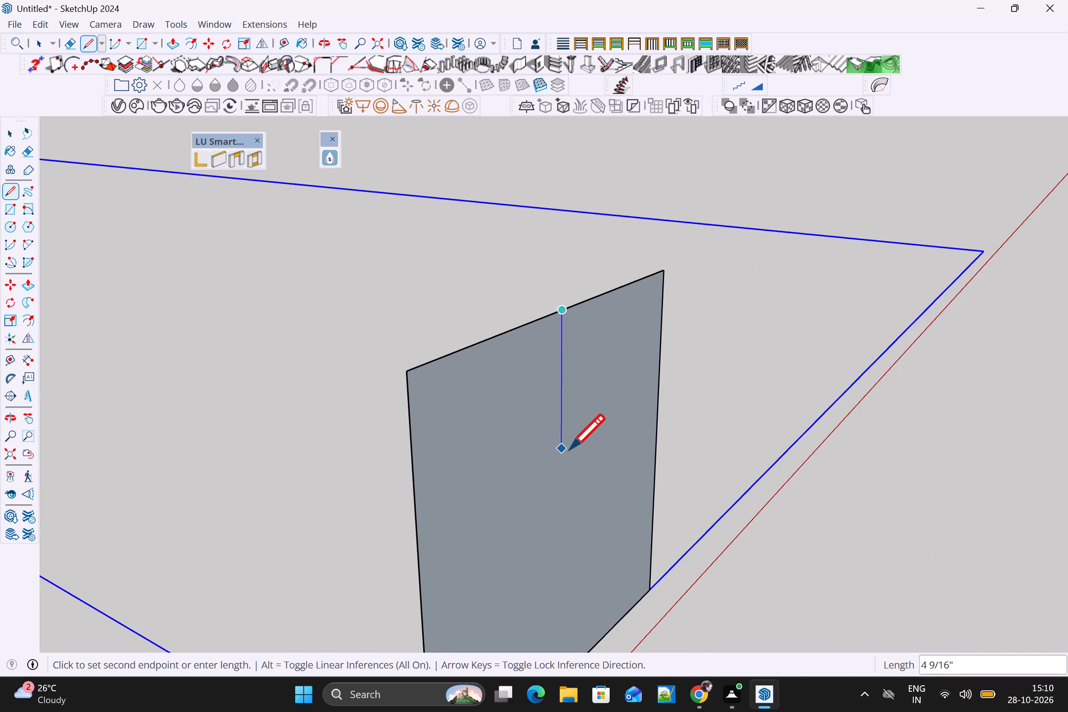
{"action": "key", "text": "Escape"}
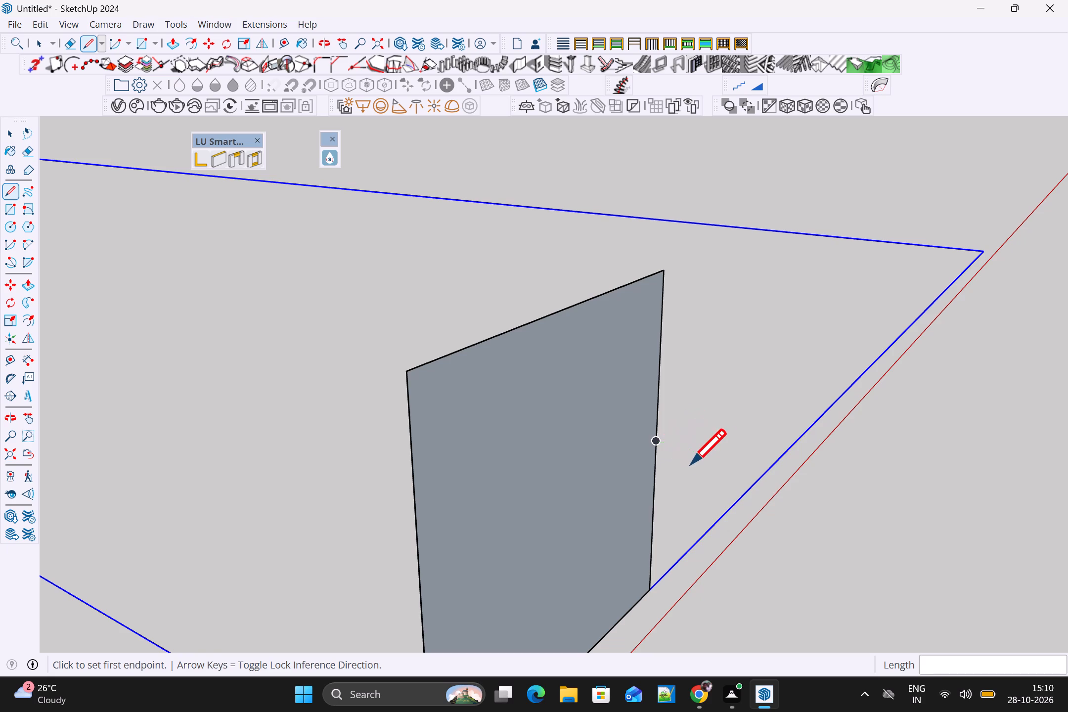
Draw a stepped line on the square profile from the edge facing away from the room down to its base, with drops of about 2 11/16" and 2 7/16".
{"action": "middle_click_drag", "start_coordinate": [685, 473], "coordinate": [432, 423]}
{"action": "scroll", "coordinate": [738, 559], "scroll_direction": "down", "scroll_amount": 3}
{"action": "middle_click_drag", "start_coordinate": [752, 582], "coordinate": [737, 511]}
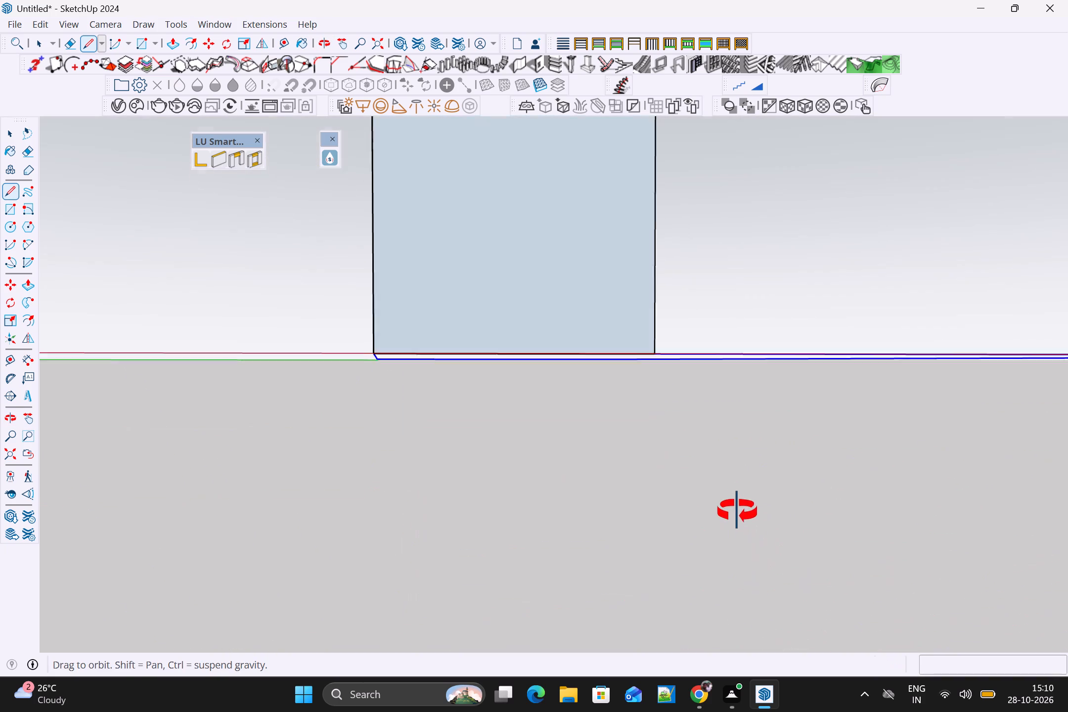
{"action": "middle_click_drag", "start_coordinate": [737, 511], "coordinate": [745, 550]}
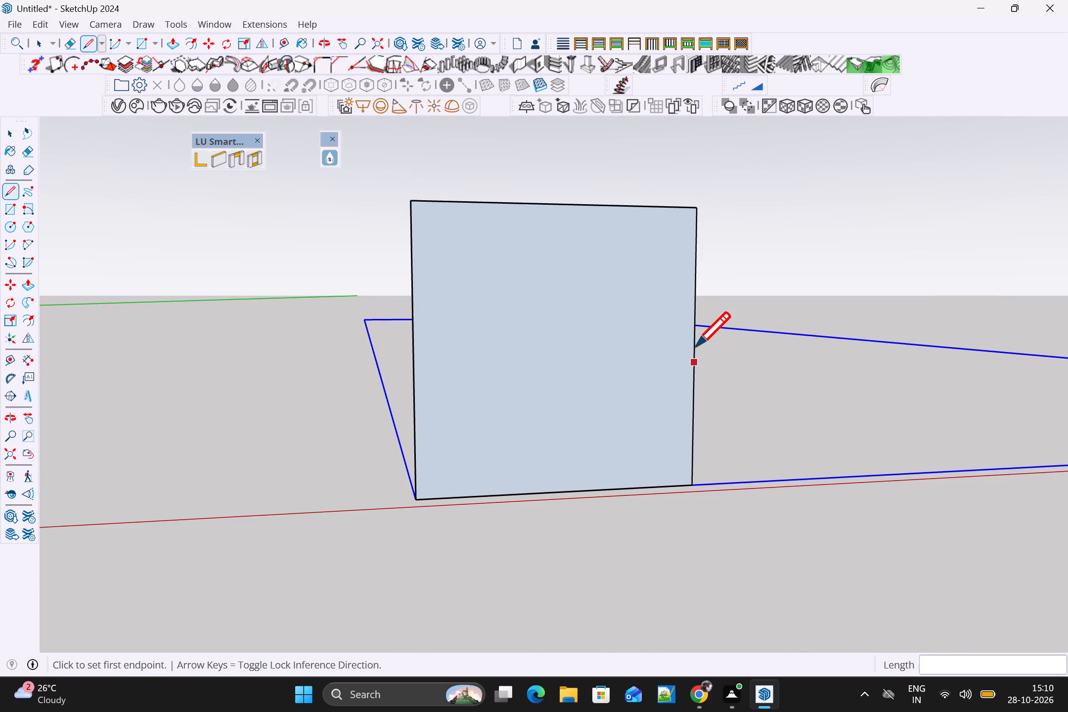
{"action": "left_click", "coordinate": [688, 349]}
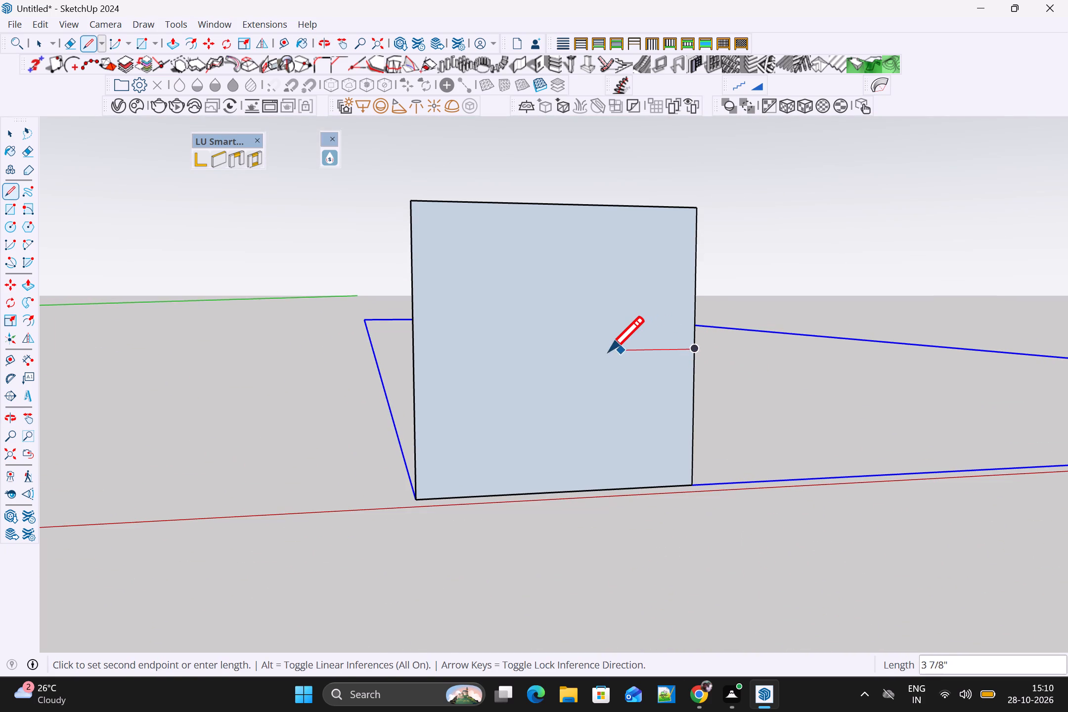
{"action": "left_click", "coordinate": [601, 352]}
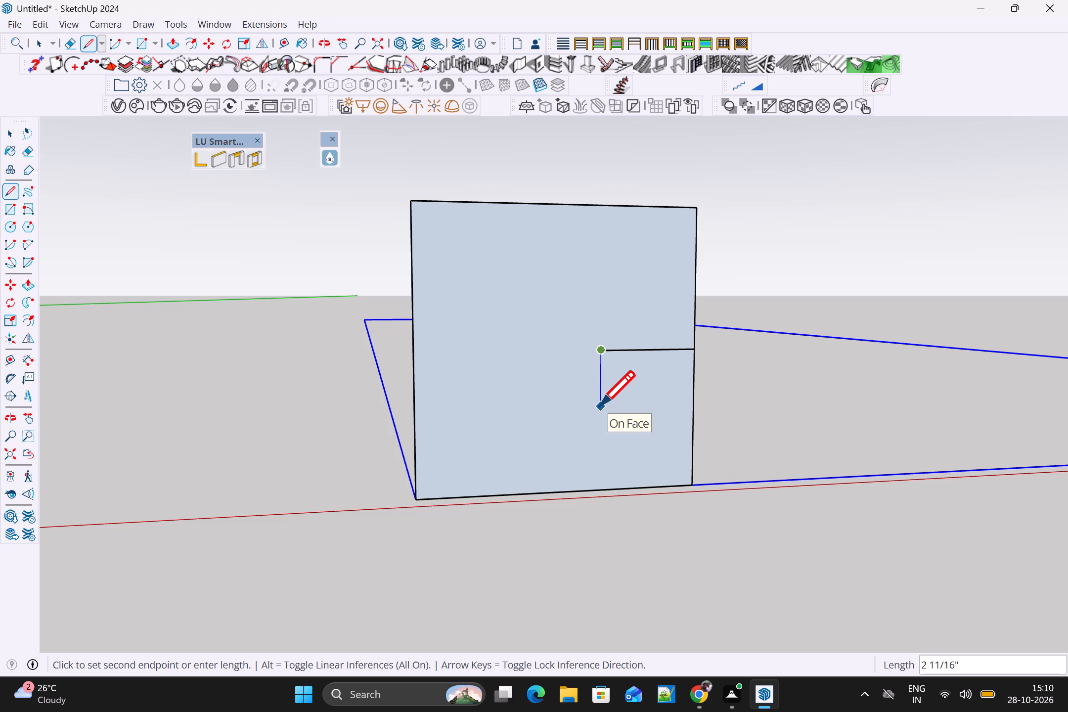
{"action": "left_click", "coordinate": [599, 407]}
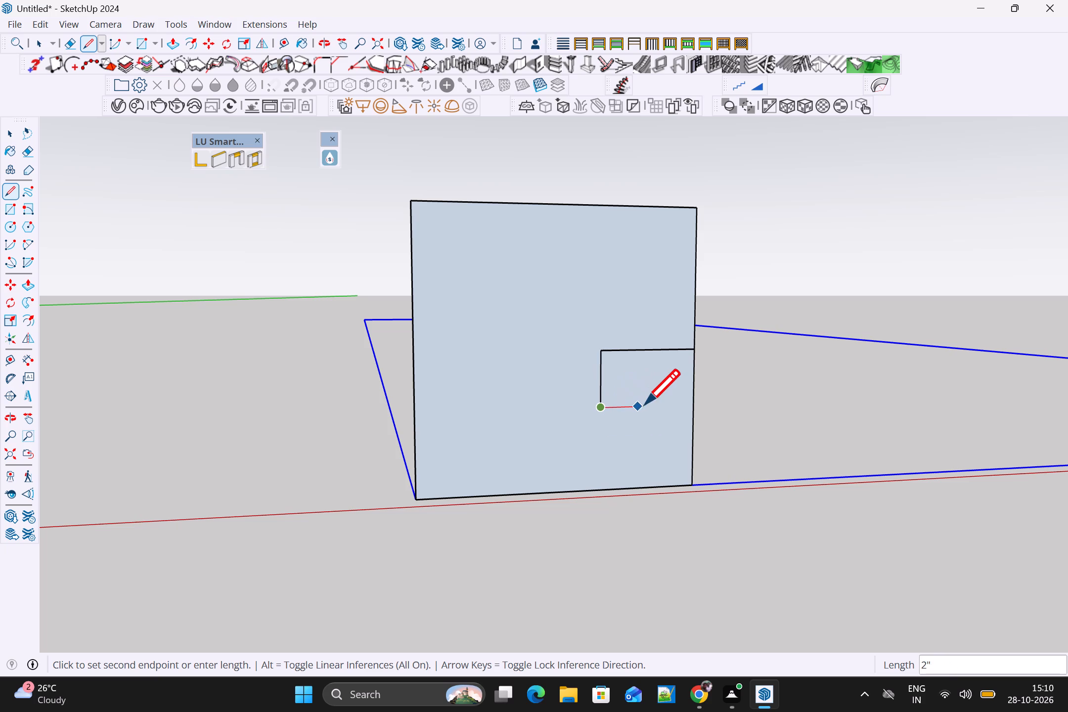
{"action": "left_click", "coordinate": [656, 404]}
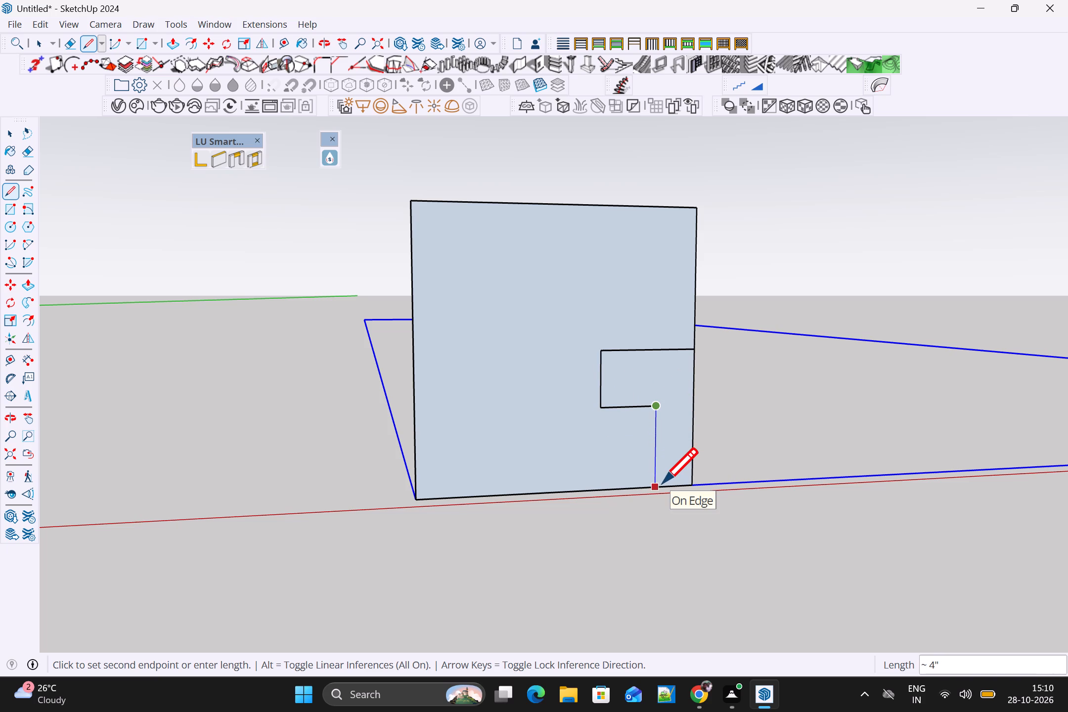
{"action": "left_click", "coordinate": [654, 455]}
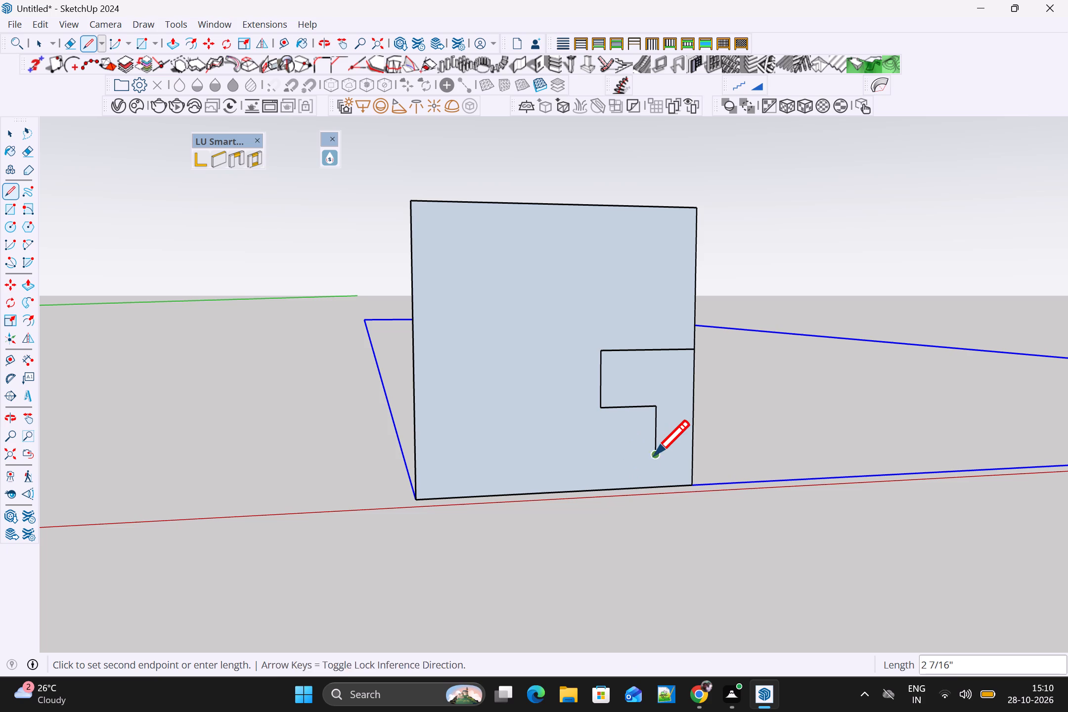
{"action": "left_click", "coordinate": [624, 456]}
{"action": "left_click", "coordinate": [621, 495]}
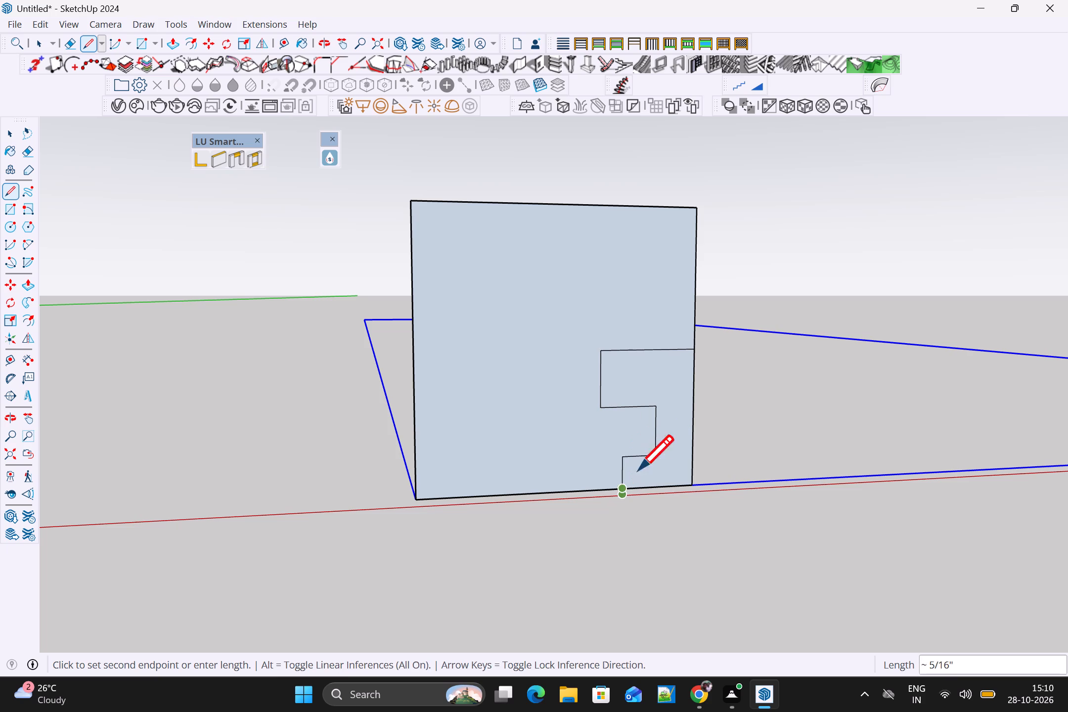
{"action": "key", "text": "space"}
{"action": "key", "text": "space"}
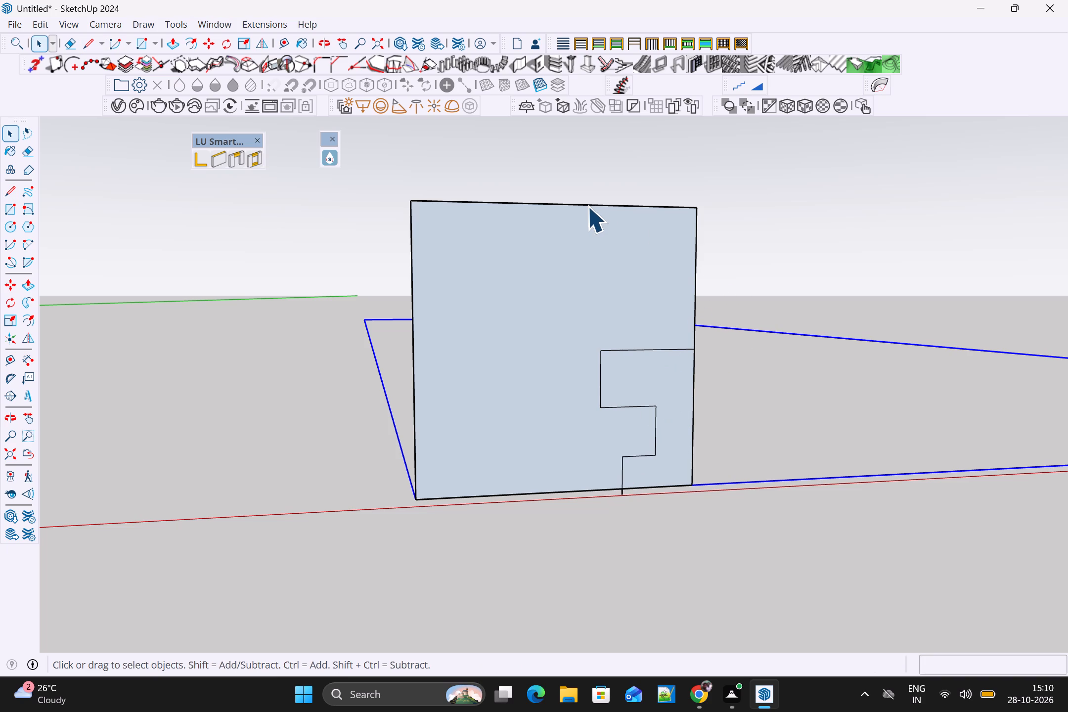
Draw a second stepped line from the square profile's top edge down to the upper edge of the existing stepped outline.
{"action": "key", "text": "l"}
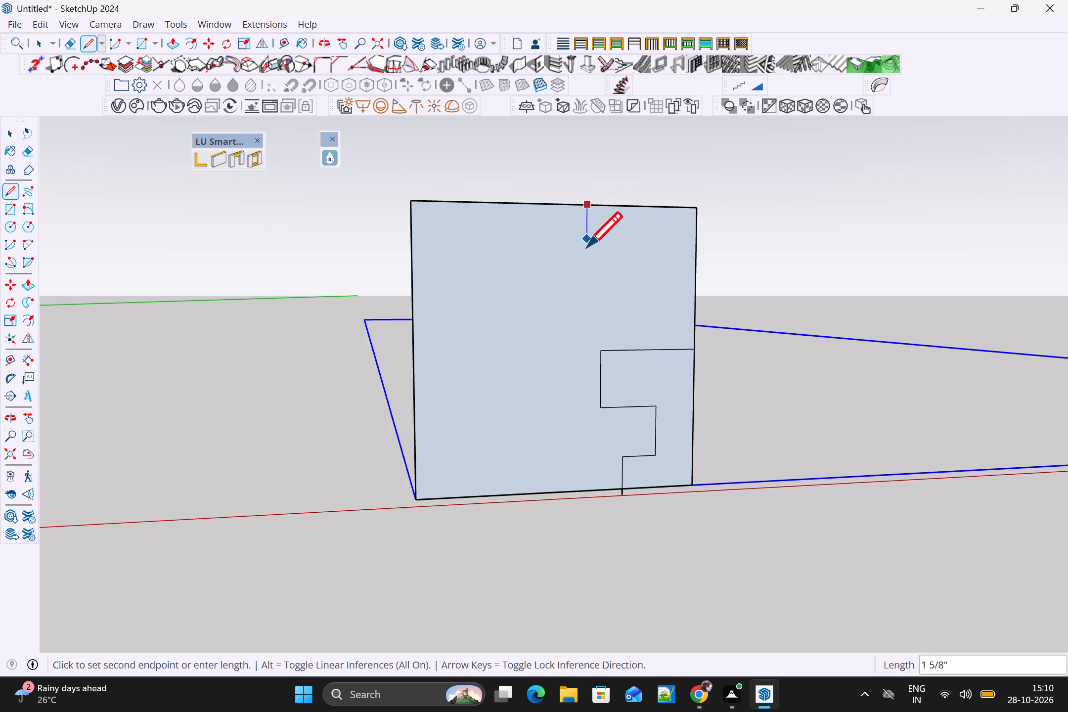
{"action": "left_click", "coordinate": [584, 277]}
{"action": "left_click", "coordinate": [644, 274]}
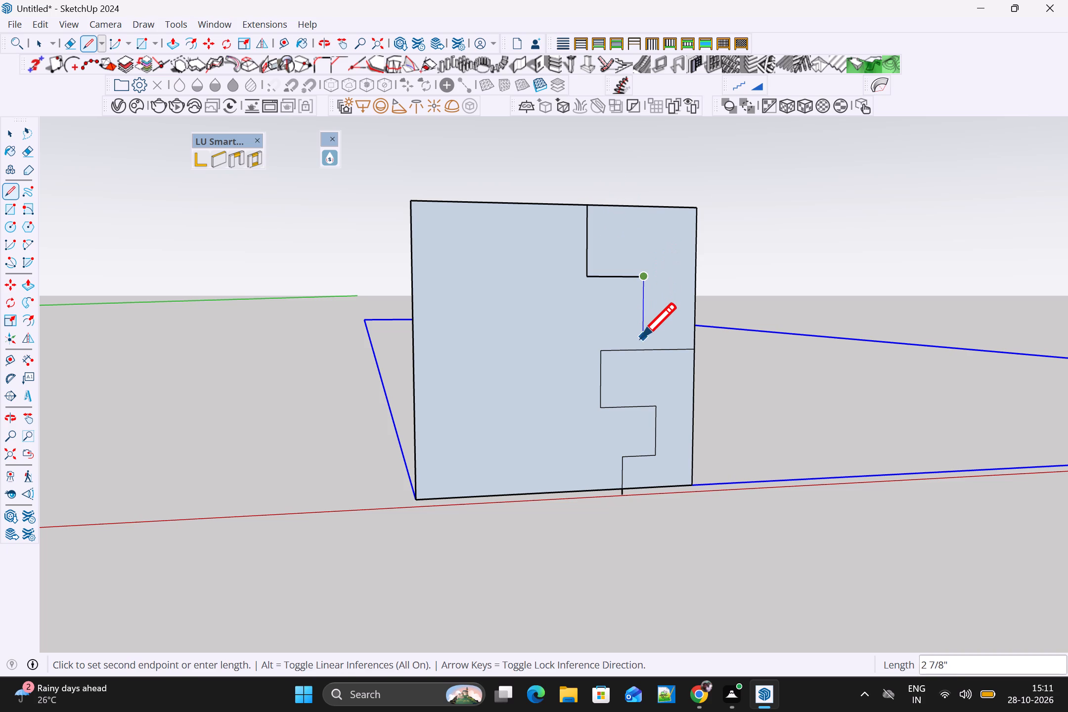
{"action": "left_click", "coordinate": [642, 351]}
{"action": "key", "text": "space"}
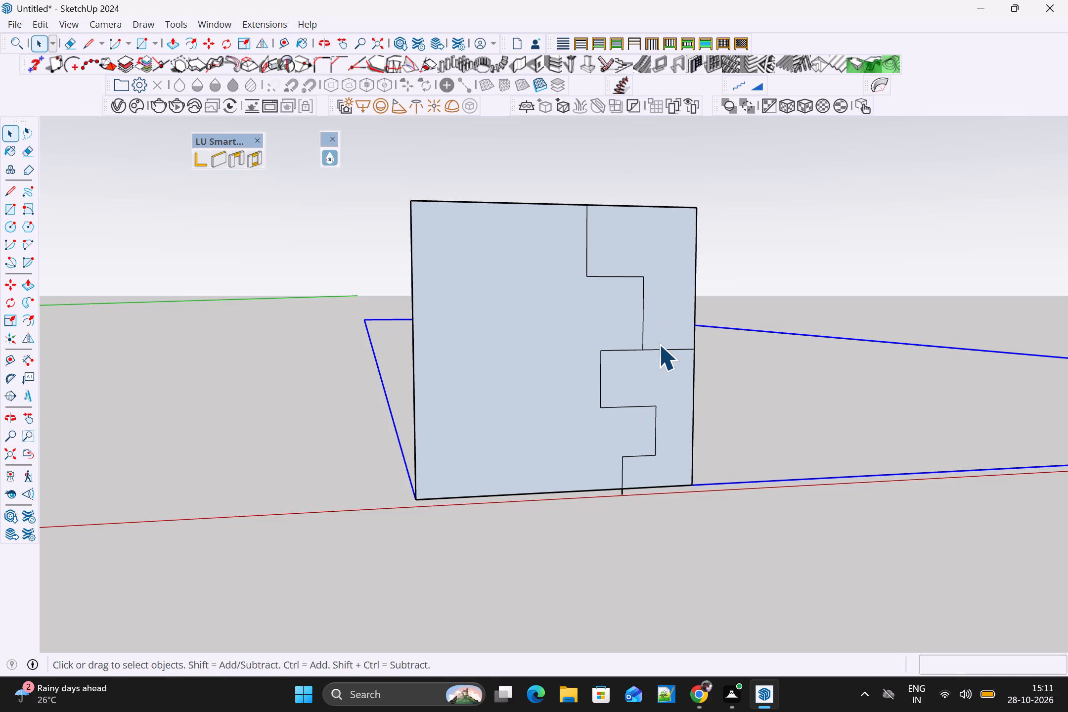
{"action": "type", "text": "TR"}
{"action": "key", "text": "space"}
Erase the square's leftover edges outside the stepped lines, leaving only the notched profile face.
{"action": "key", "text": "e"}
{"action": "left_click_drag", "start_coordinate": [686, 209], "coordinate": [666, 254]}
{"action": "left_click_drag", "start_coordinate": [678, 258], "coordinate": [701, 260]}
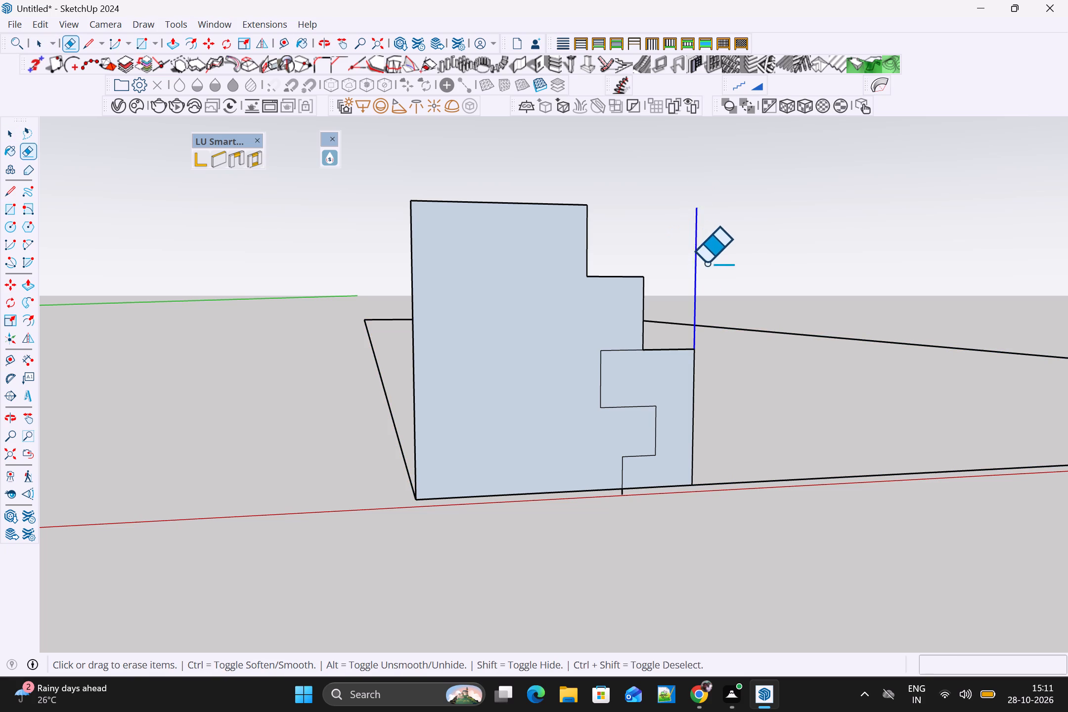
{"action": "left_click_drag", "start_coordinate": [682, 350], "coordinate": [681, 383]}
{"action": "left_click_drag", "start_coordinate": [684, 385], "coordinate": [718, 390]}
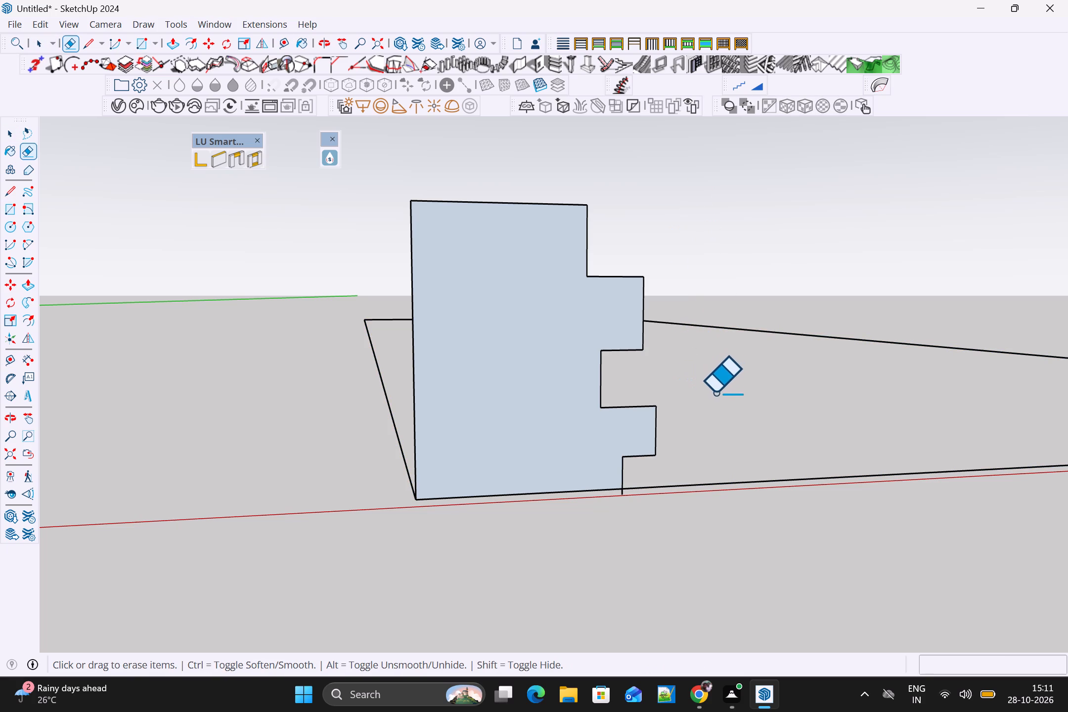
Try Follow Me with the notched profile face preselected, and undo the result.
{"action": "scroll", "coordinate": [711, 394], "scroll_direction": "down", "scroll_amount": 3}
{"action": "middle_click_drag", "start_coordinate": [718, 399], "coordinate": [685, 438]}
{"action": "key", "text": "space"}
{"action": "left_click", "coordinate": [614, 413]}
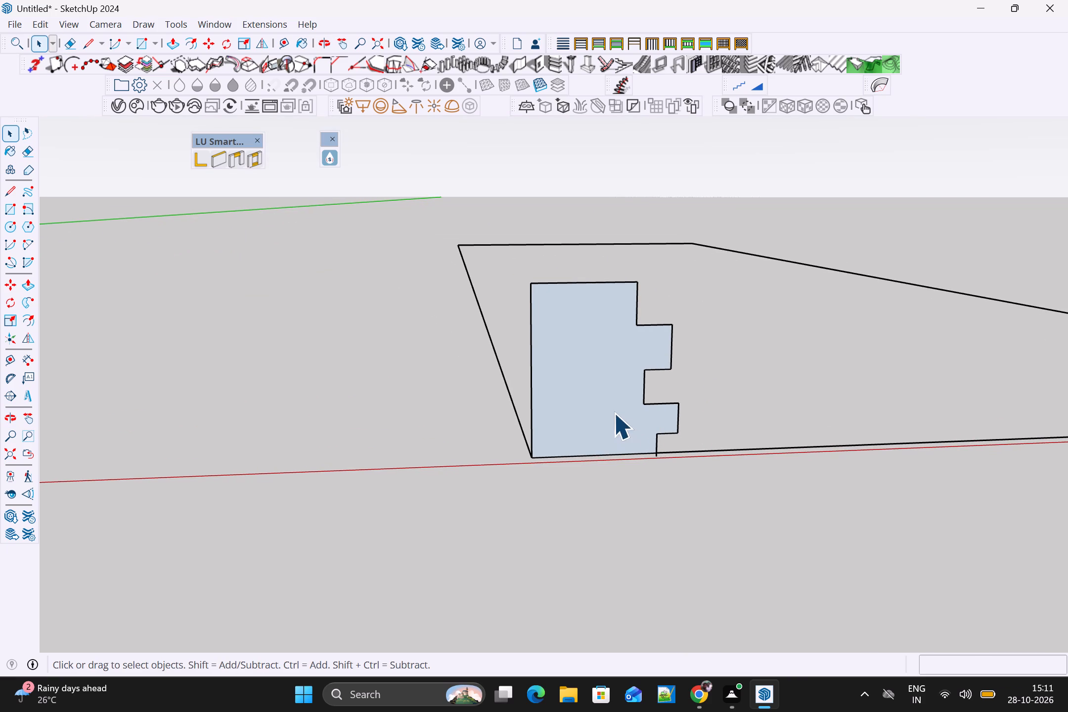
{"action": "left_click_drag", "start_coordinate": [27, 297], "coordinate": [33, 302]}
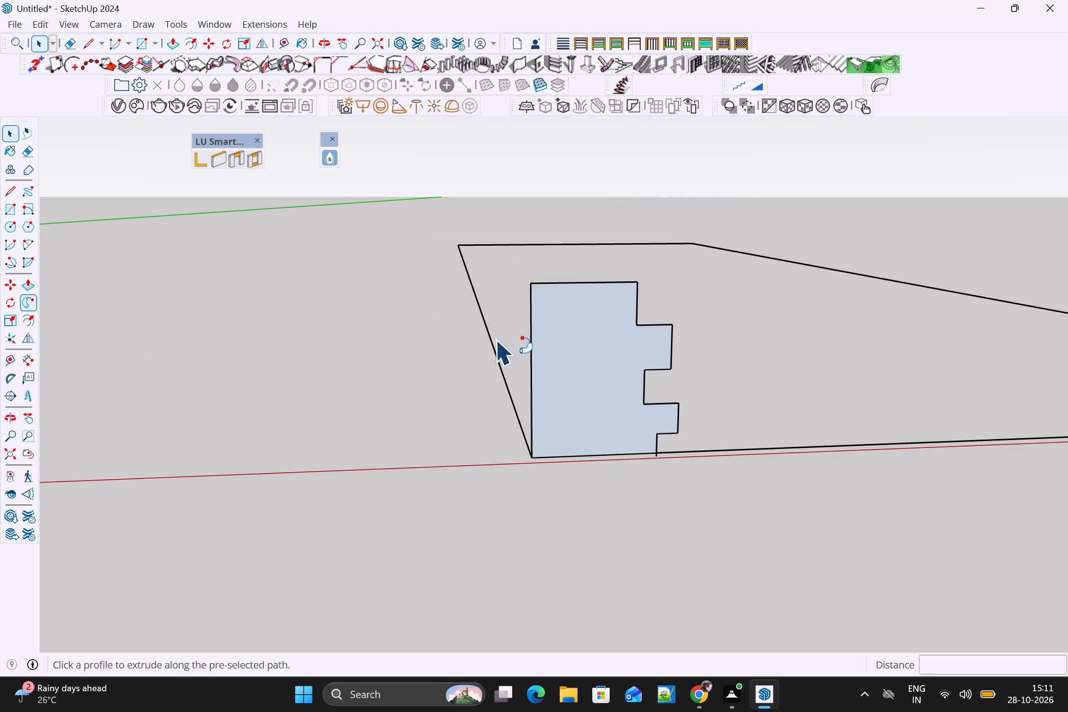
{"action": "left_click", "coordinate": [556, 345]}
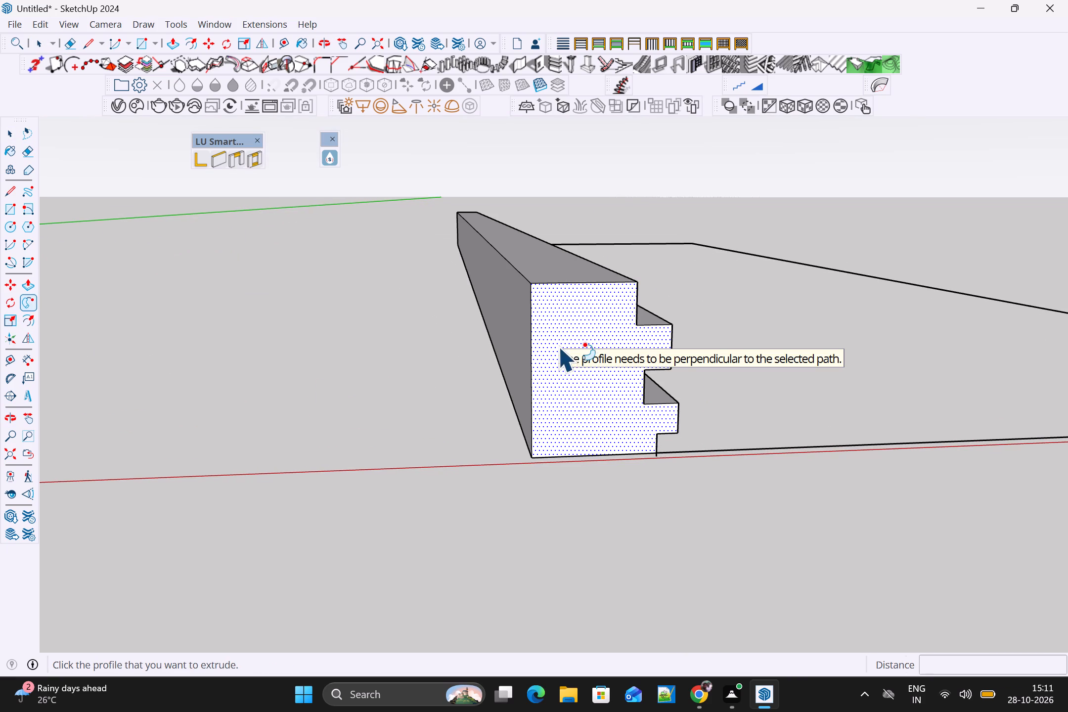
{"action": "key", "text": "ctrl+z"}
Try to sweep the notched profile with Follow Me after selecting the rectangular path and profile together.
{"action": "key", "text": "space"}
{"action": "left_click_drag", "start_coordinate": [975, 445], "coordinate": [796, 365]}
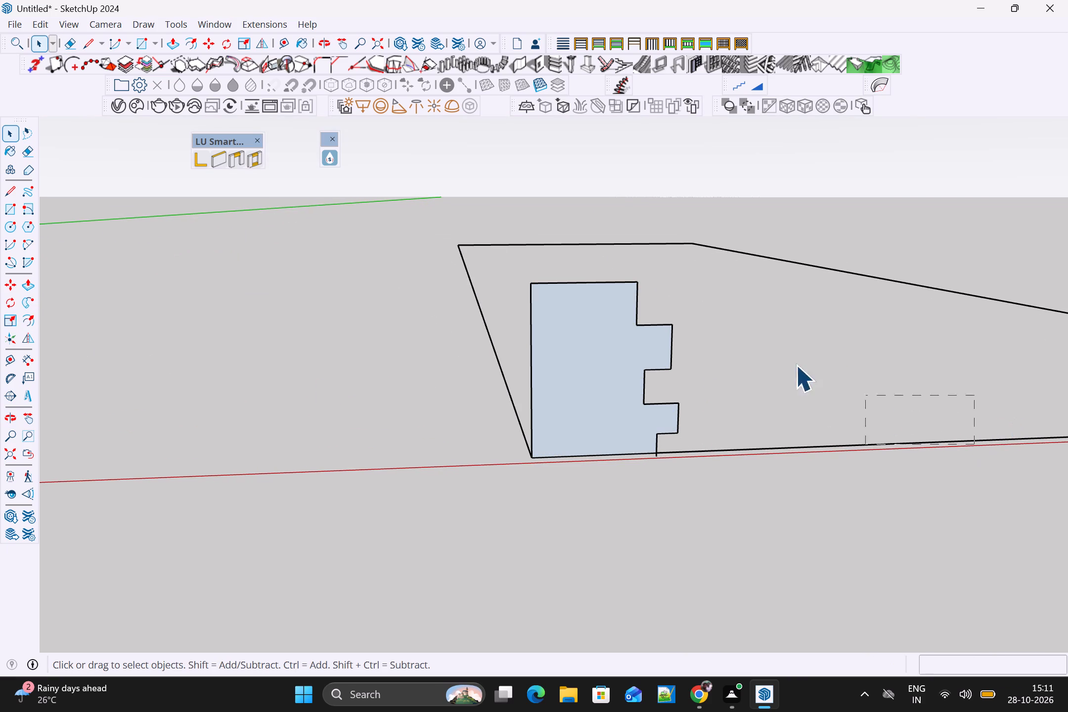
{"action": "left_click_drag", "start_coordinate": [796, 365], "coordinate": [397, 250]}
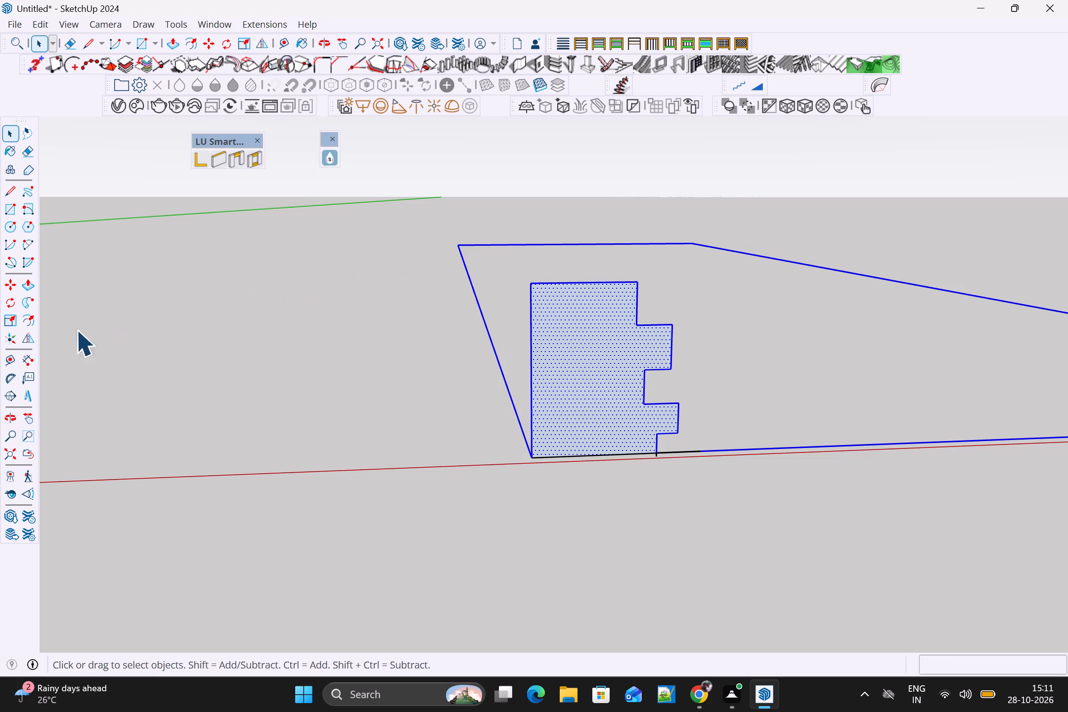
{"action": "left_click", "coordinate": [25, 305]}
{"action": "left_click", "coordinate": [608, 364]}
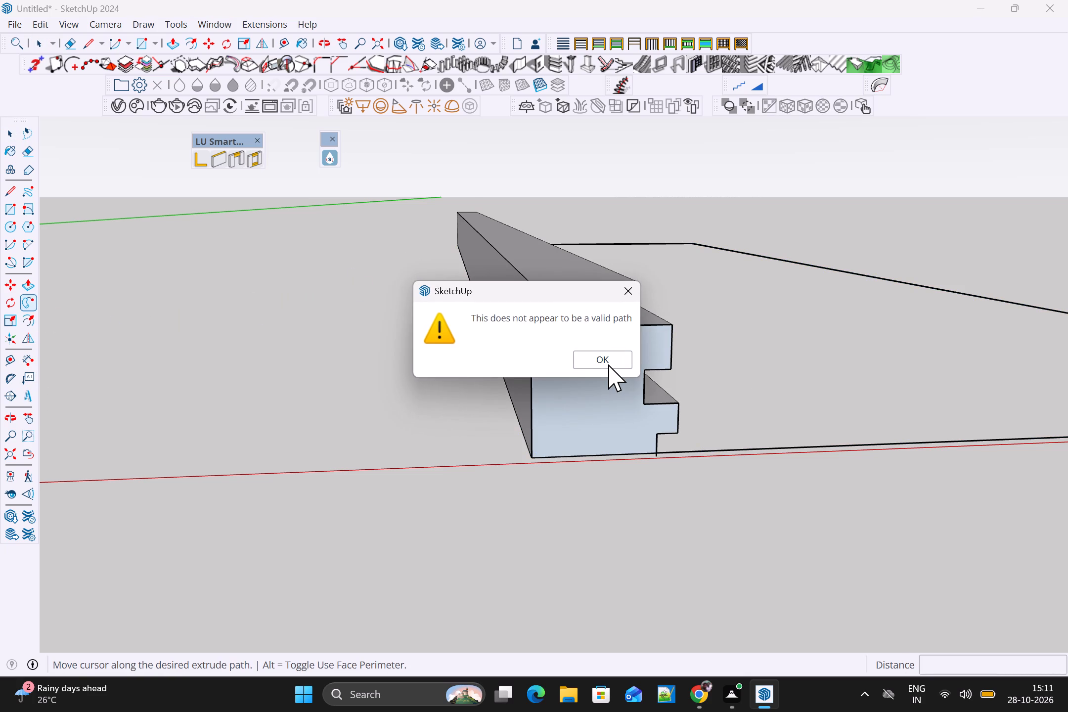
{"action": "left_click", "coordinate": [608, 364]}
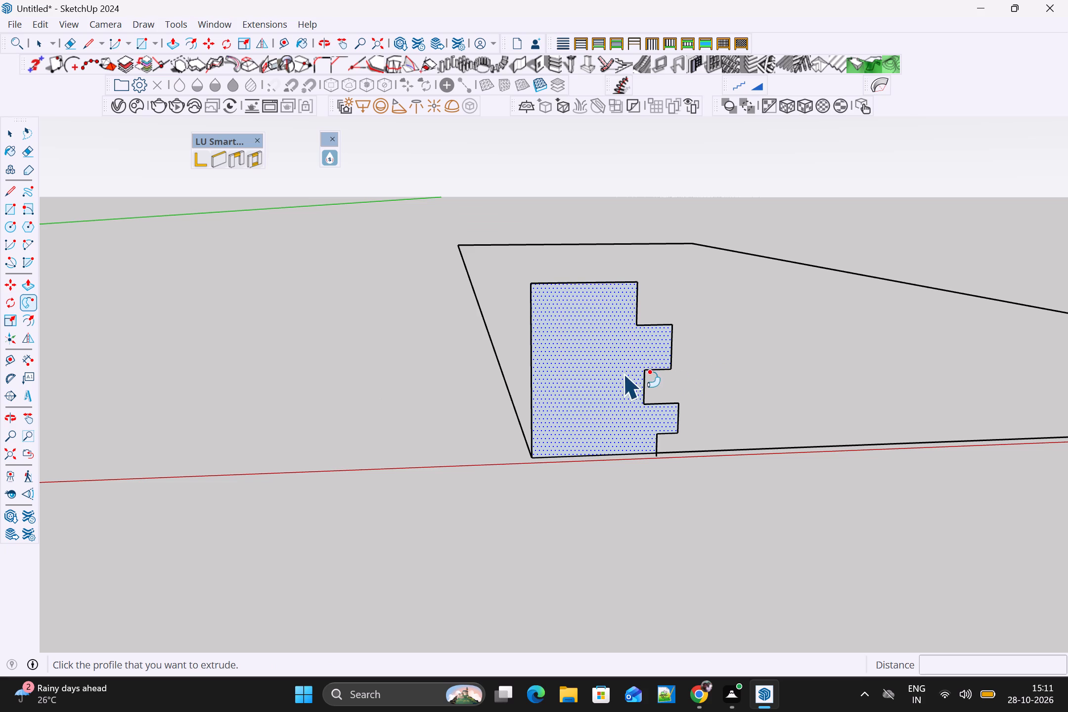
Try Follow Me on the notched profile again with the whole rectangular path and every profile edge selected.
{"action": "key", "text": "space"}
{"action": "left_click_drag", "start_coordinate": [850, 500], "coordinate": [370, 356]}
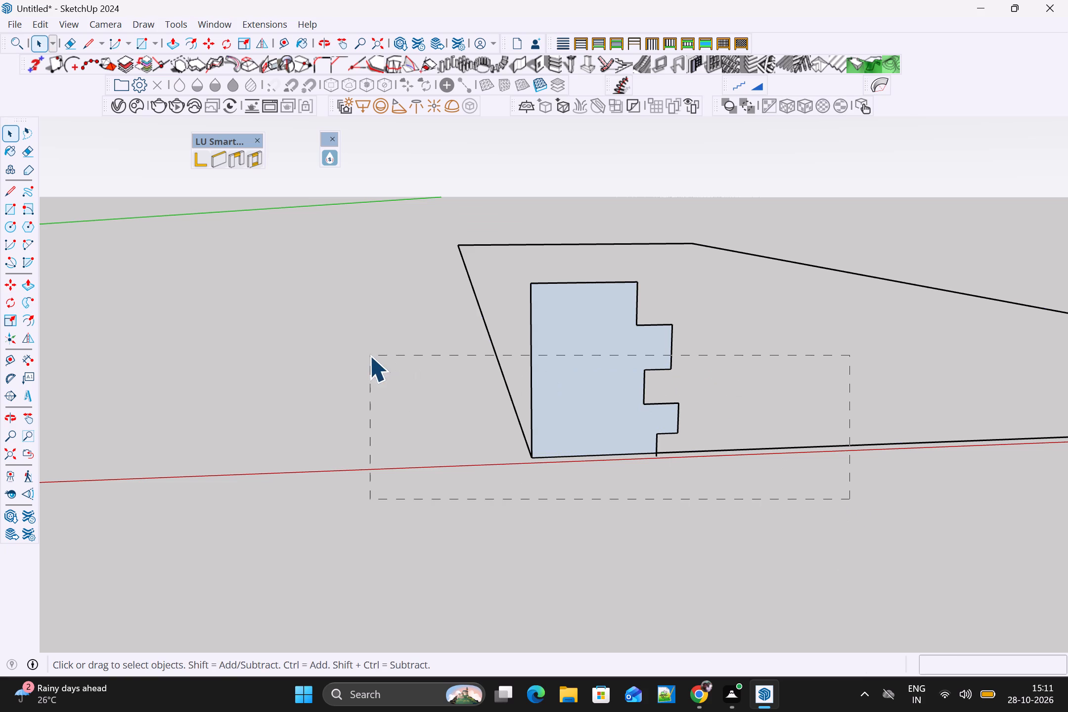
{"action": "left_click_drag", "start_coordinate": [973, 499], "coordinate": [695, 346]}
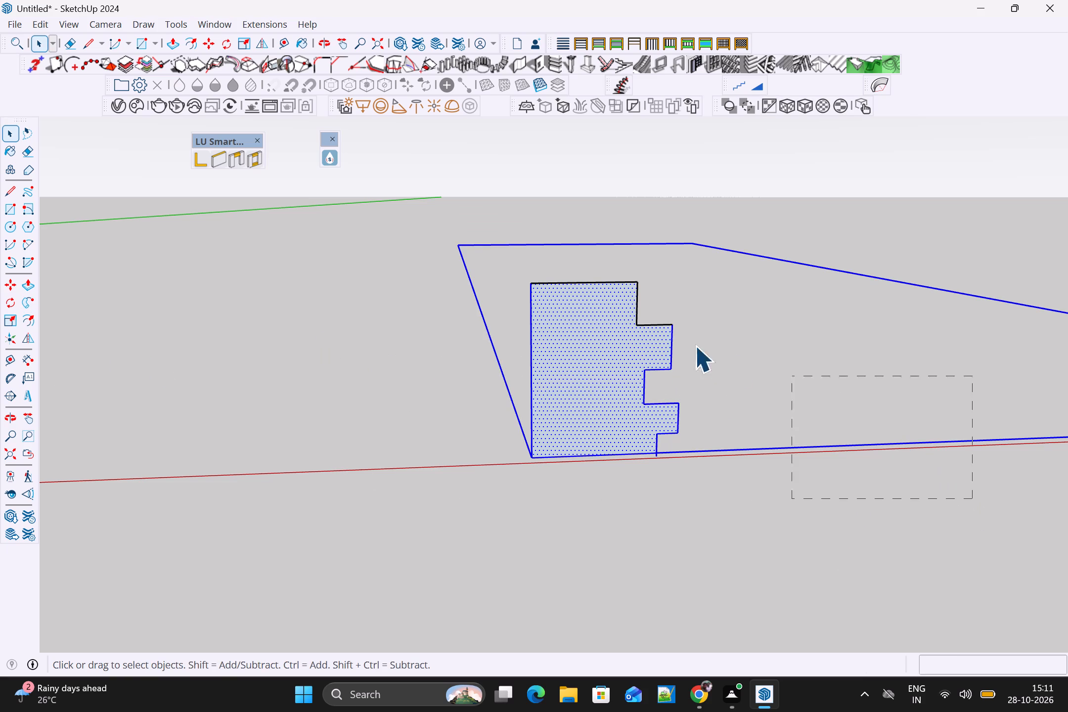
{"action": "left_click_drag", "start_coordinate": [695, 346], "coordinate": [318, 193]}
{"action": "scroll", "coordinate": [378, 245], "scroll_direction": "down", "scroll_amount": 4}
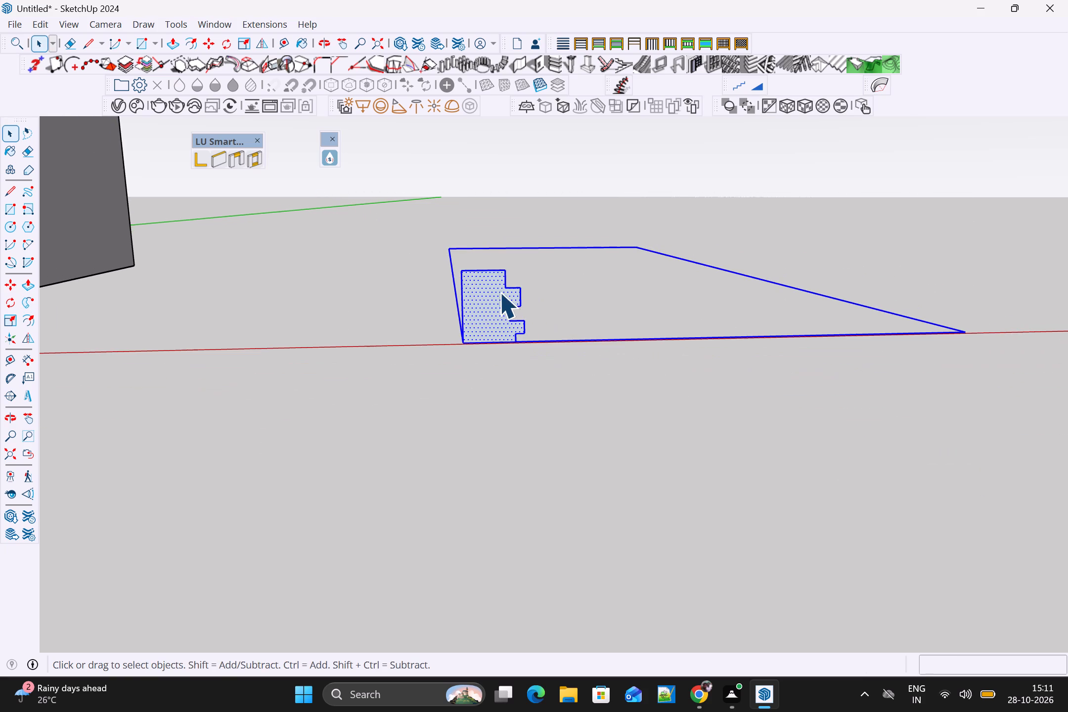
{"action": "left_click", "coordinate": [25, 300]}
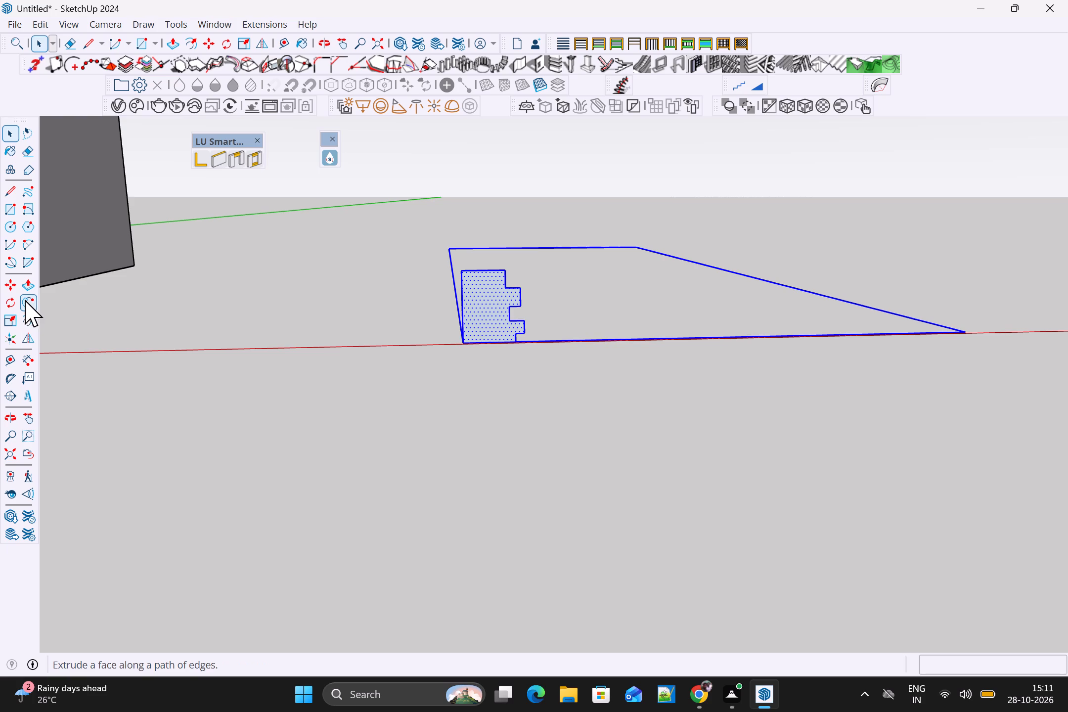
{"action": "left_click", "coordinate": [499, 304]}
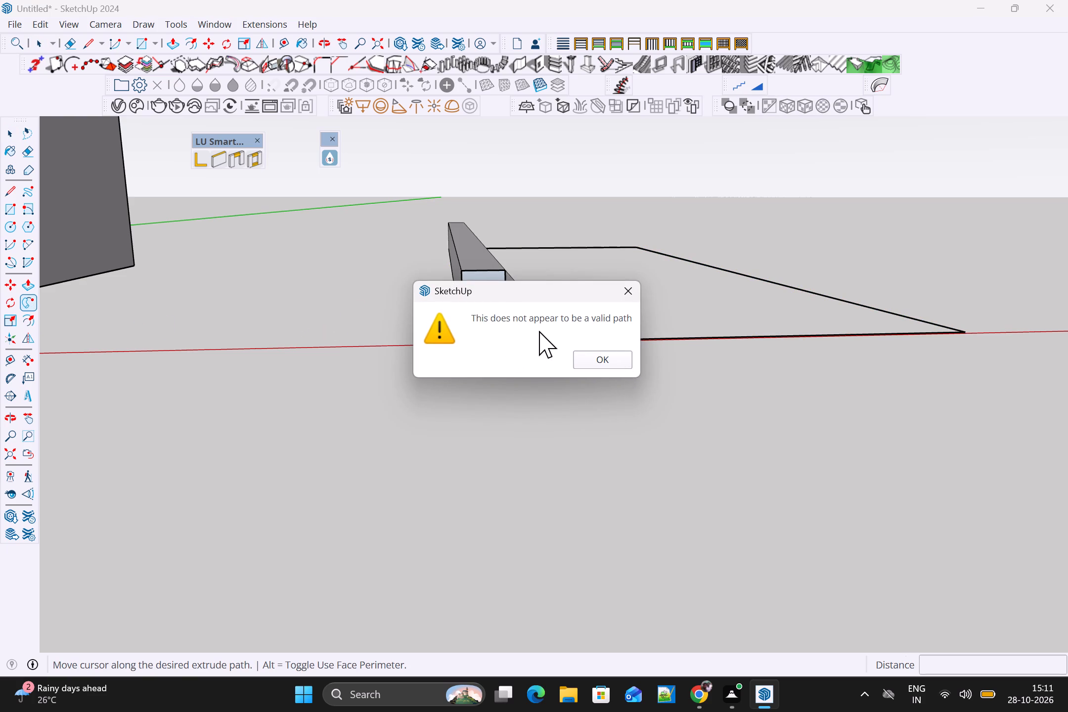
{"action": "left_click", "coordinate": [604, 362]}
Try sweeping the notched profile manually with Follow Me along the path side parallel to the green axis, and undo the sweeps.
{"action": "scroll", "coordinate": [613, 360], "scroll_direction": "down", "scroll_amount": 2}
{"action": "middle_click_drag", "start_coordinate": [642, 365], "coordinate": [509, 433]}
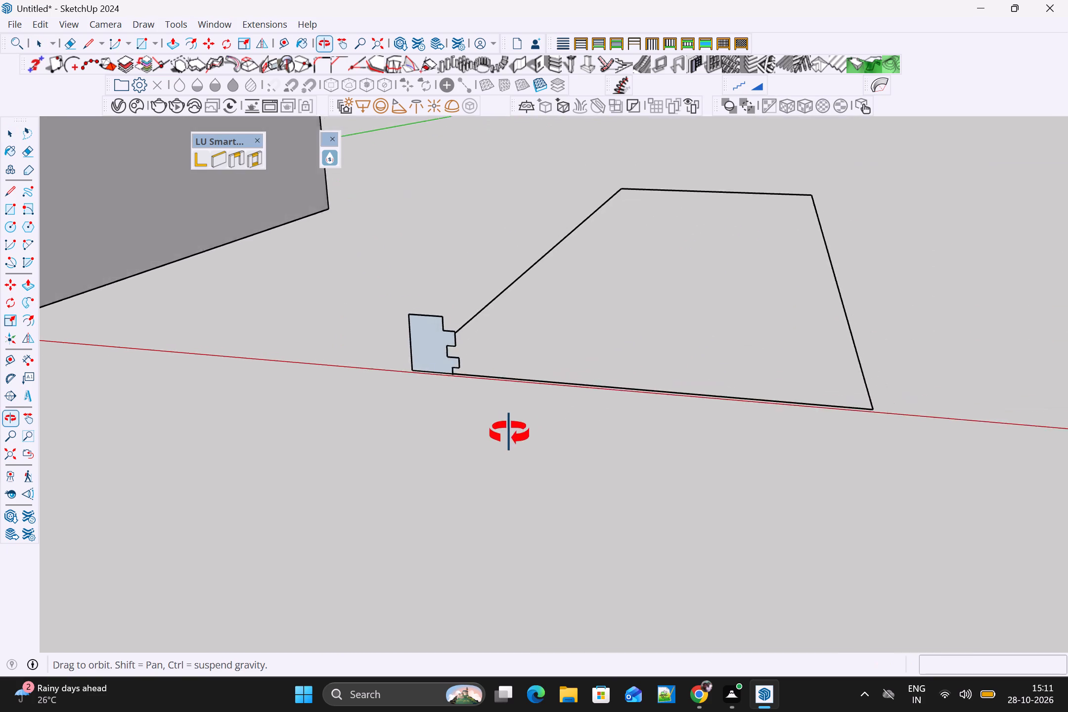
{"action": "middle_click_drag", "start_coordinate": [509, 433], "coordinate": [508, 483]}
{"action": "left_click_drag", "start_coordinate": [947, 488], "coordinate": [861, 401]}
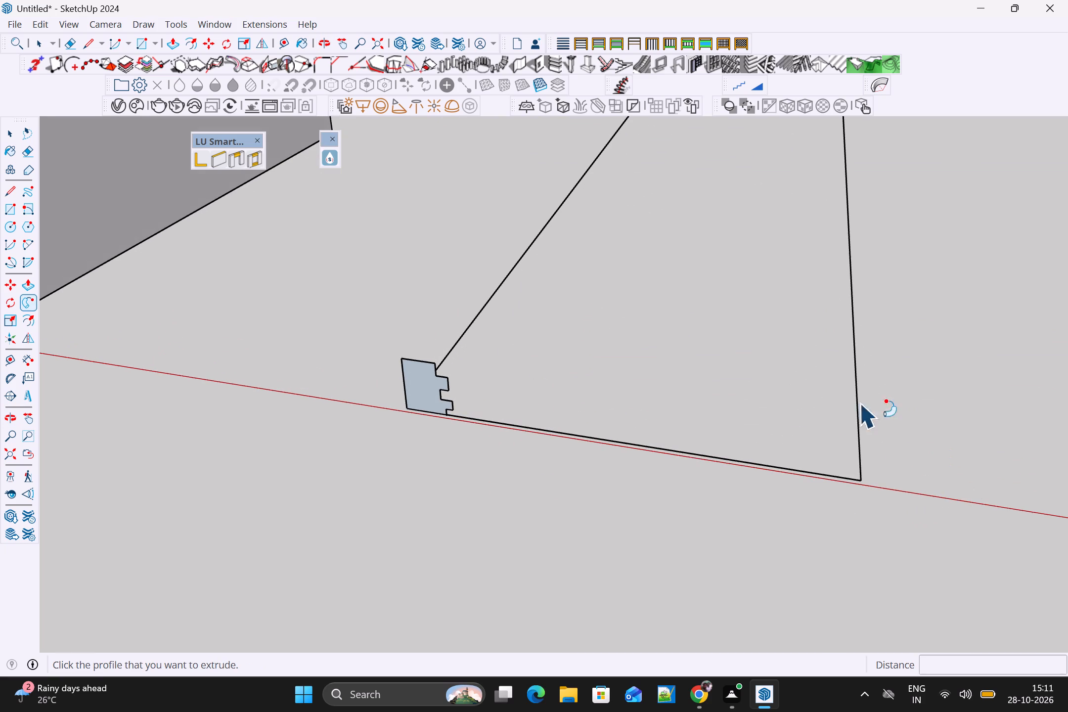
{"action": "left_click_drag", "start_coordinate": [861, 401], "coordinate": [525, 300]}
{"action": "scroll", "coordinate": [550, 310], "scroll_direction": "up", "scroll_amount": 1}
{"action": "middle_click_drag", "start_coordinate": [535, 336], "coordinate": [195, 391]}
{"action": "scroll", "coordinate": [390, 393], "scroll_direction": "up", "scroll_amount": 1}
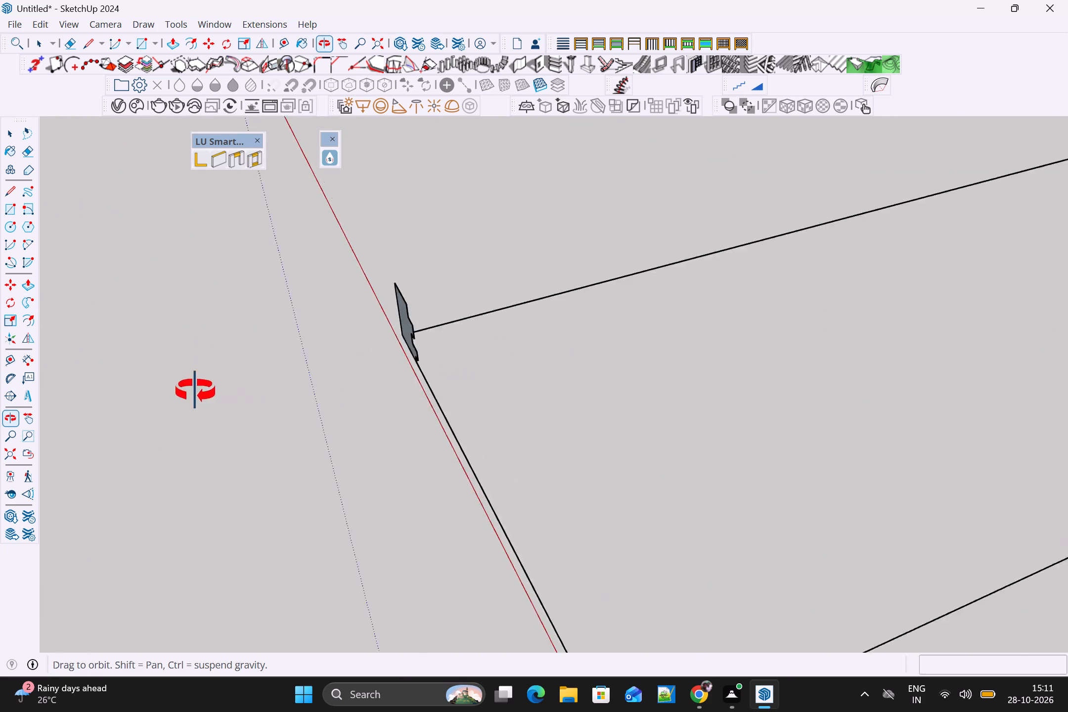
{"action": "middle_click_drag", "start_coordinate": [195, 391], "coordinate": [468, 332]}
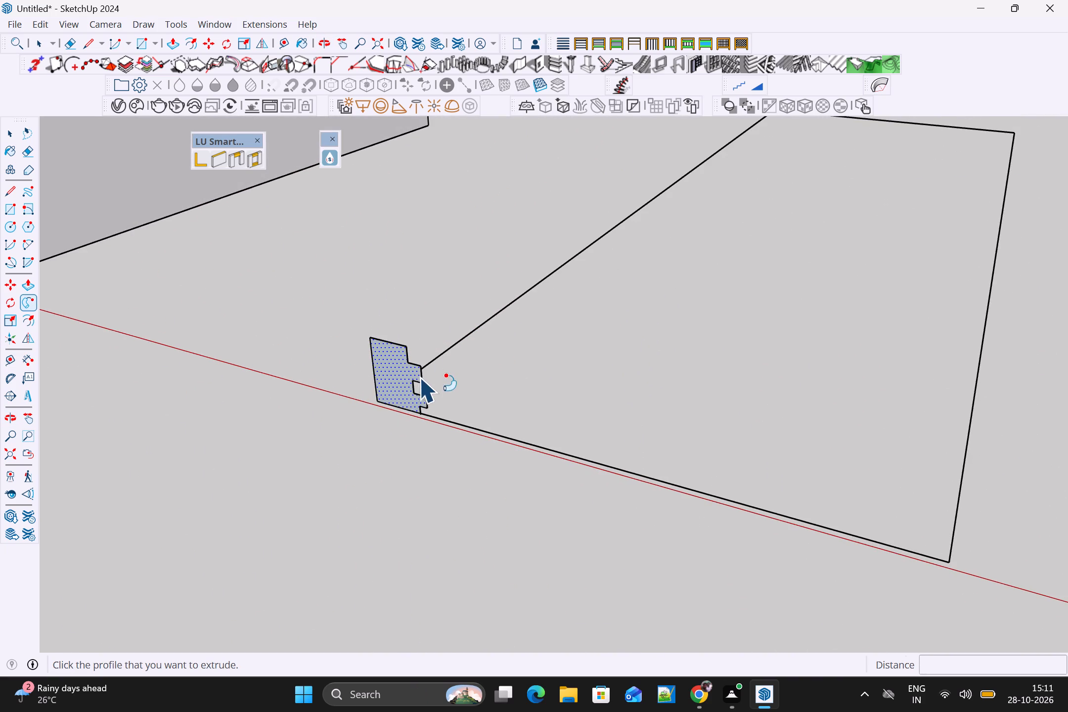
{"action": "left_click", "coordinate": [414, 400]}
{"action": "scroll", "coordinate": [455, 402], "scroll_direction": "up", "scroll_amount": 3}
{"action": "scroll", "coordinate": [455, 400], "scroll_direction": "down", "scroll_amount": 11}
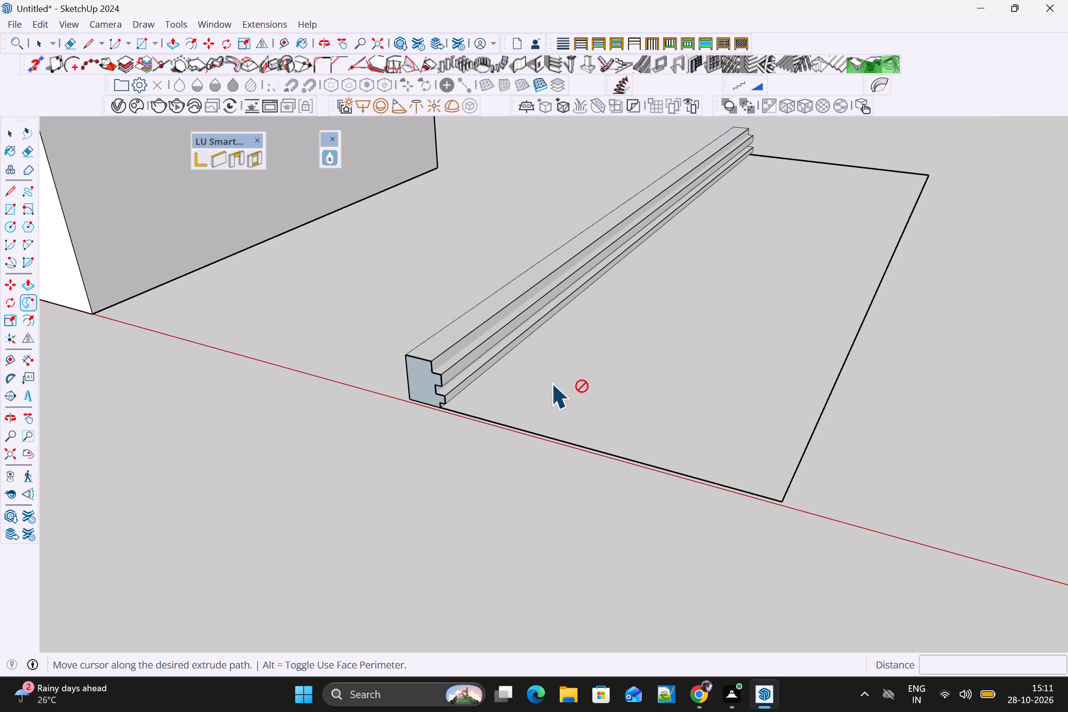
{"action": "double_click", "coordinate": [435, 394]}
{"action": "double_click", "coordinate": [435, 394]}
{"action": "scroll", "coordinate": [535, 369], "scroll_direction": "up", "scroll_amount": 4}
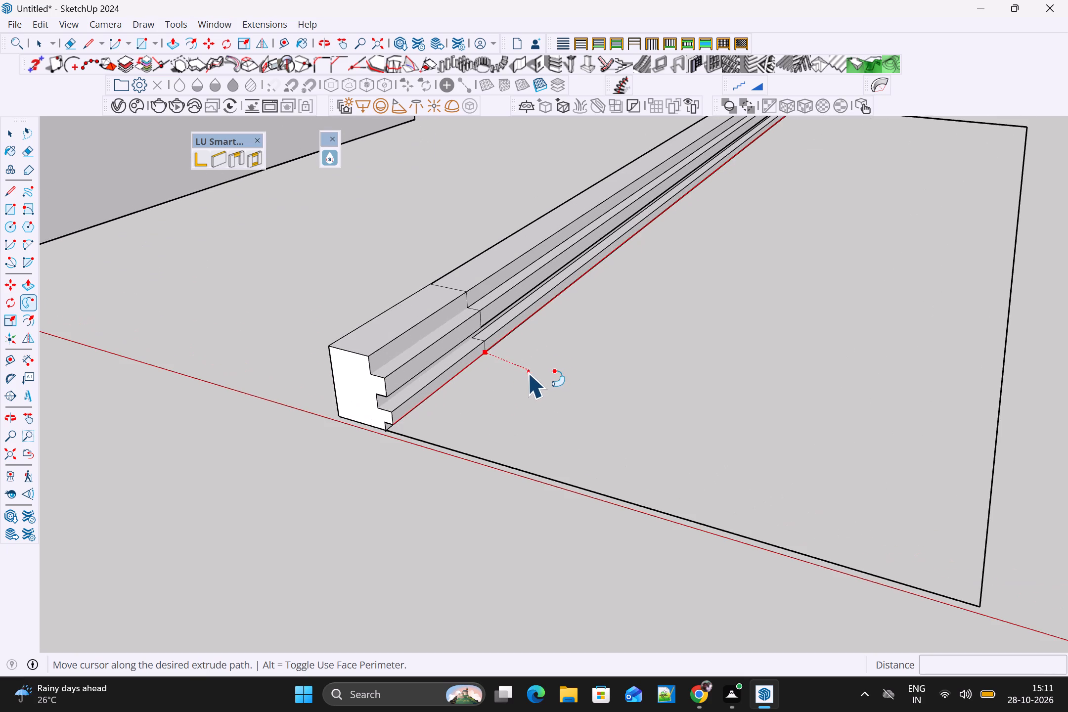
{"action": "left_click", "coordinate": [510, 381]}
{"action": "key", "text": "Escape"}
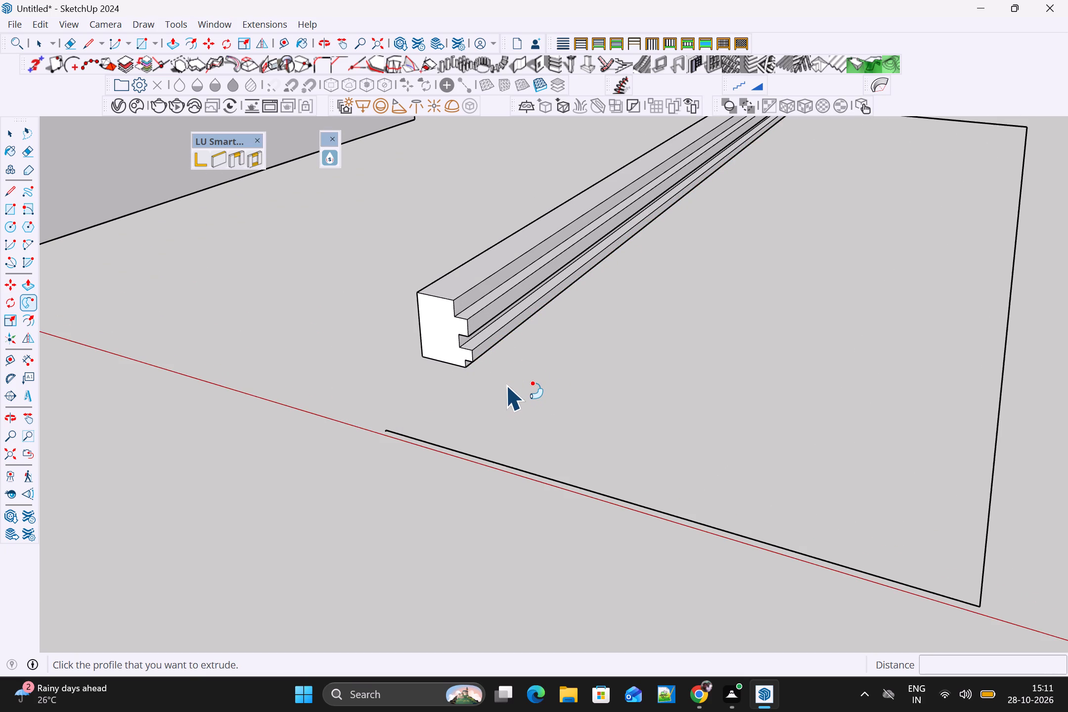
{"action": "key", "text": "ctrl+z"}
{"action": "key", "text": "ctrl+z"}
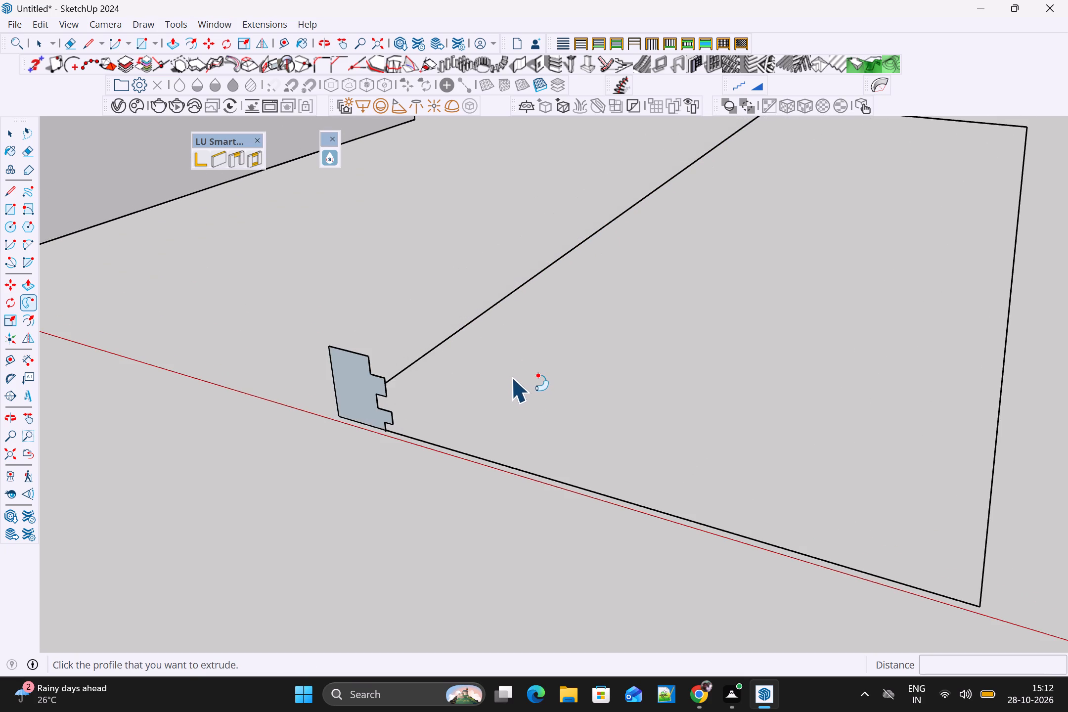
Copy the complete notched profile a short distance outside the corner of the rectangular path, toward the red axis.
{"action": "scroll", "coordinate": [432, 397], "scroll_direction": "up", "scroll_amount": 3}
{"action": "key", "text": "space"}
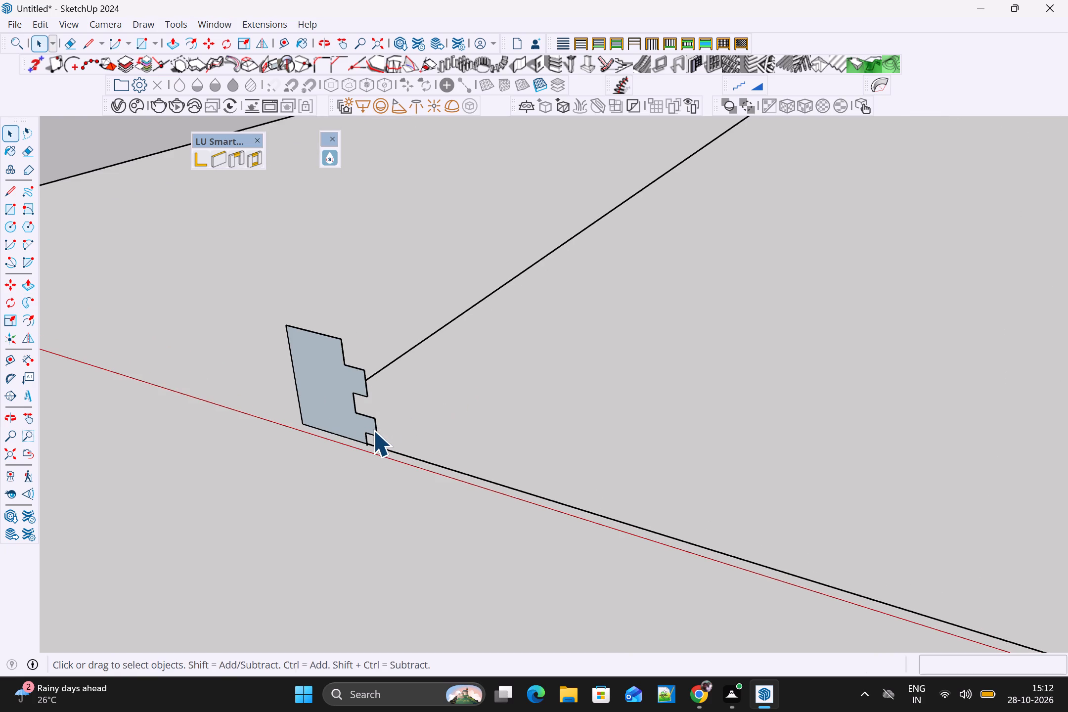
{"action": "left_click", "coordinate": [373, 430]}
{"action": "double_click", "coordinate": [371, 430]}
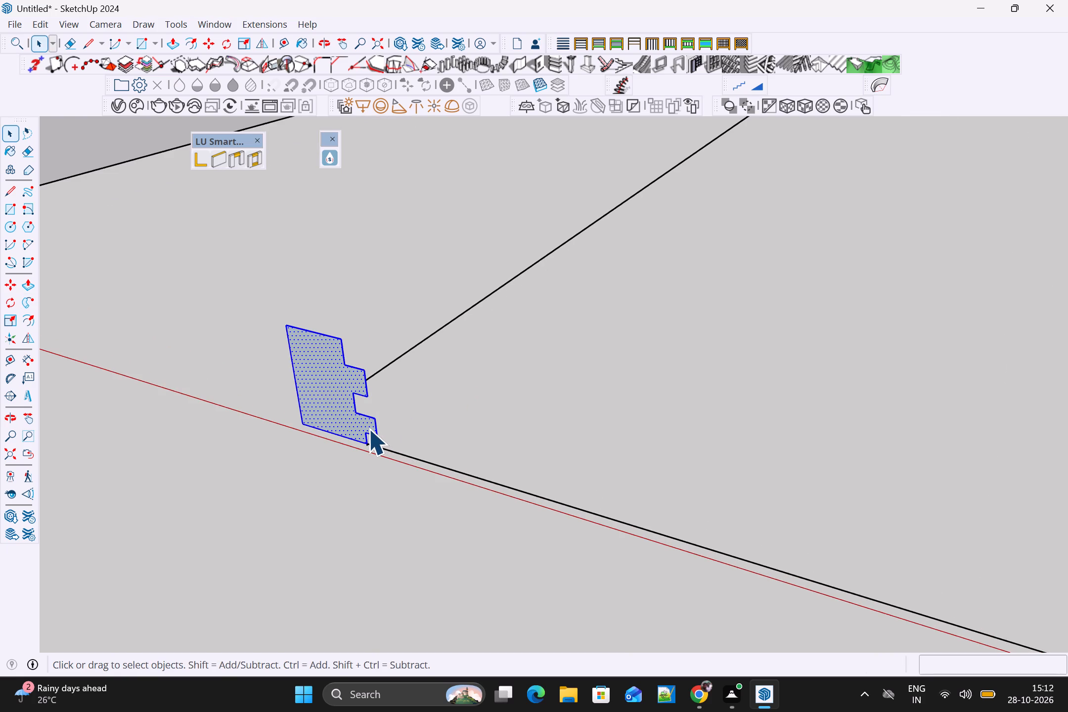
{"action": "key", "text": "m"}
{"action": "left_click", "coordinate": [371, 440]}
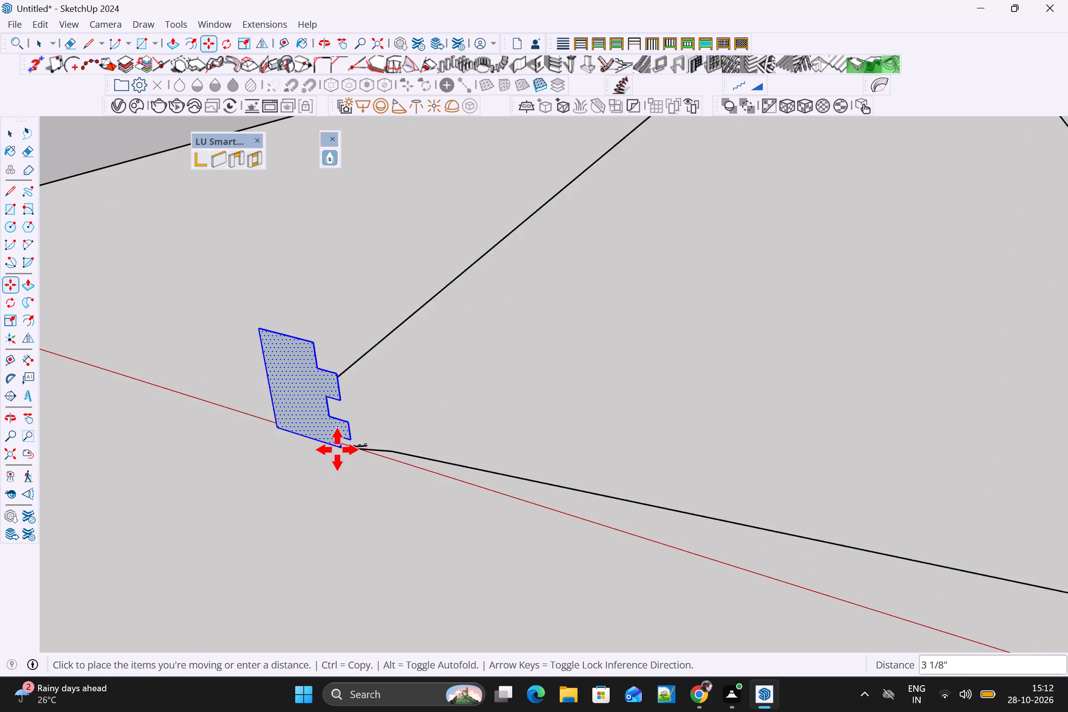
{"action": "key", "text": "Escape"}
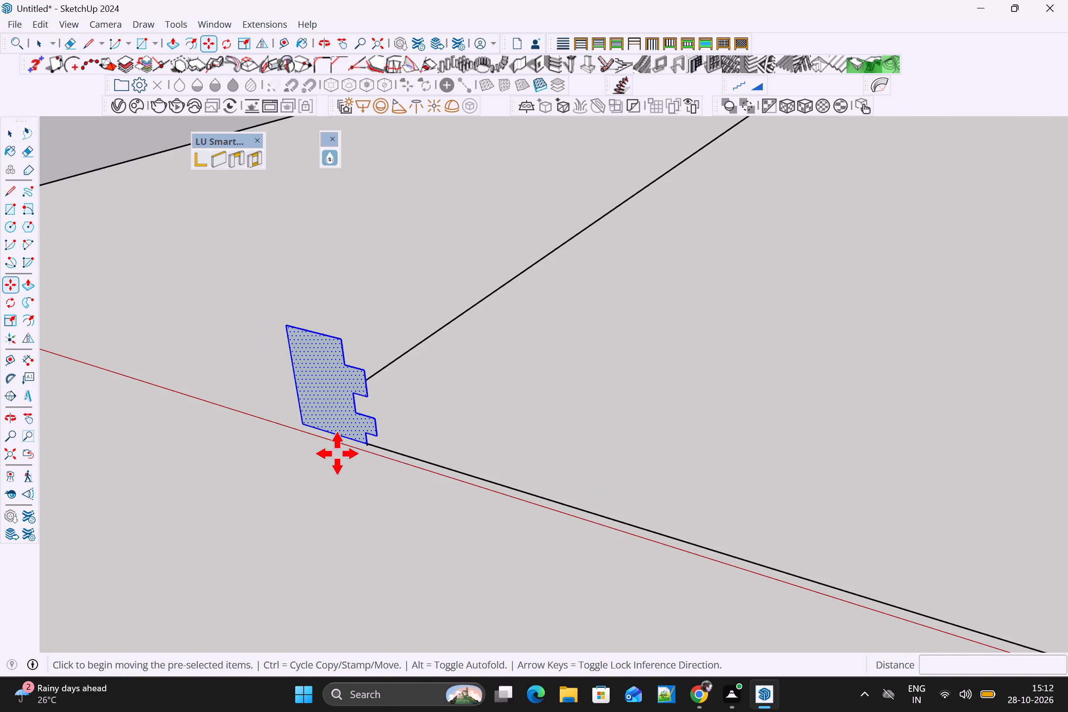
{"action": "left_click", "coordinate": [366, 441]}
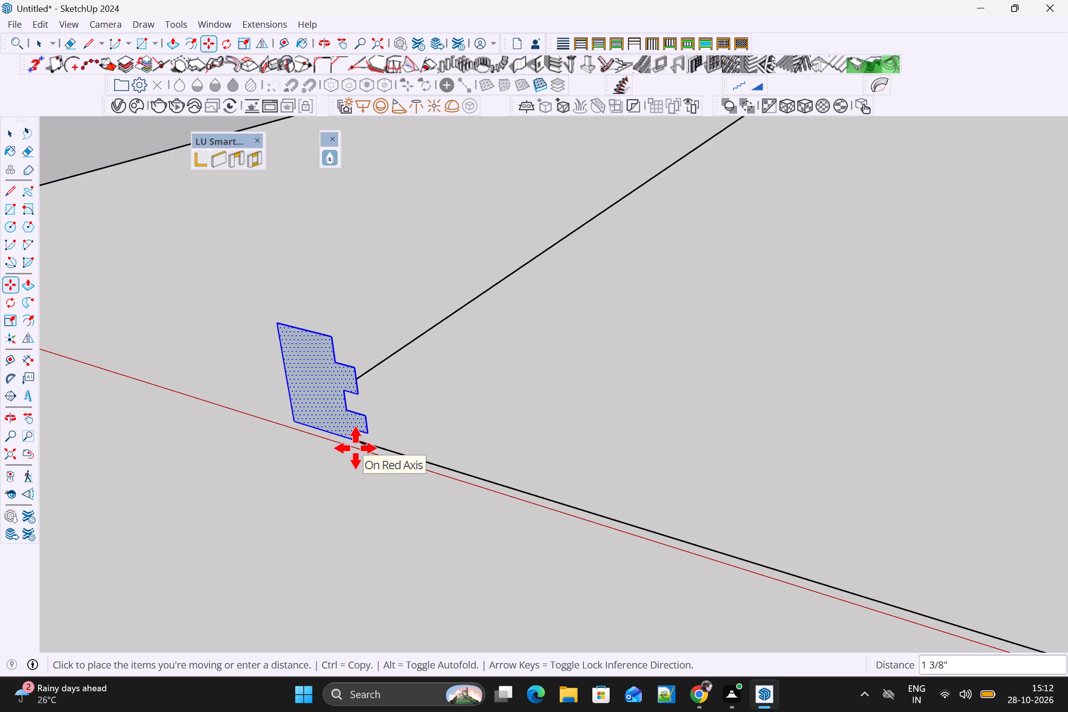
{"action": "left_click", "coordinate": [347, 461]}
{"action": "scroll", "coordinate": [445, 443], "scroll_direction": "up", "scroll_amount": 2}
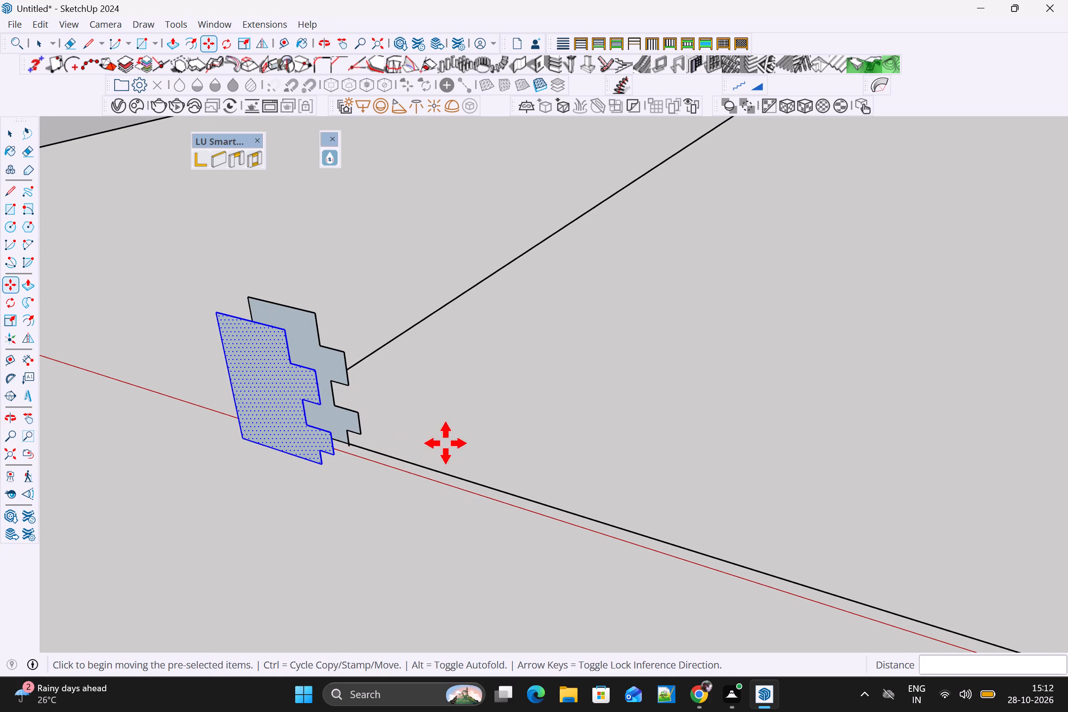
Delete the face of the original notched profile at the path corner, keeping the offset copy.
{"action": "key", "text": "space"}
{"action": "left_click", "coordinate": [358, 435]}
{"action": "left_click", "coordinate": [354, 424]}
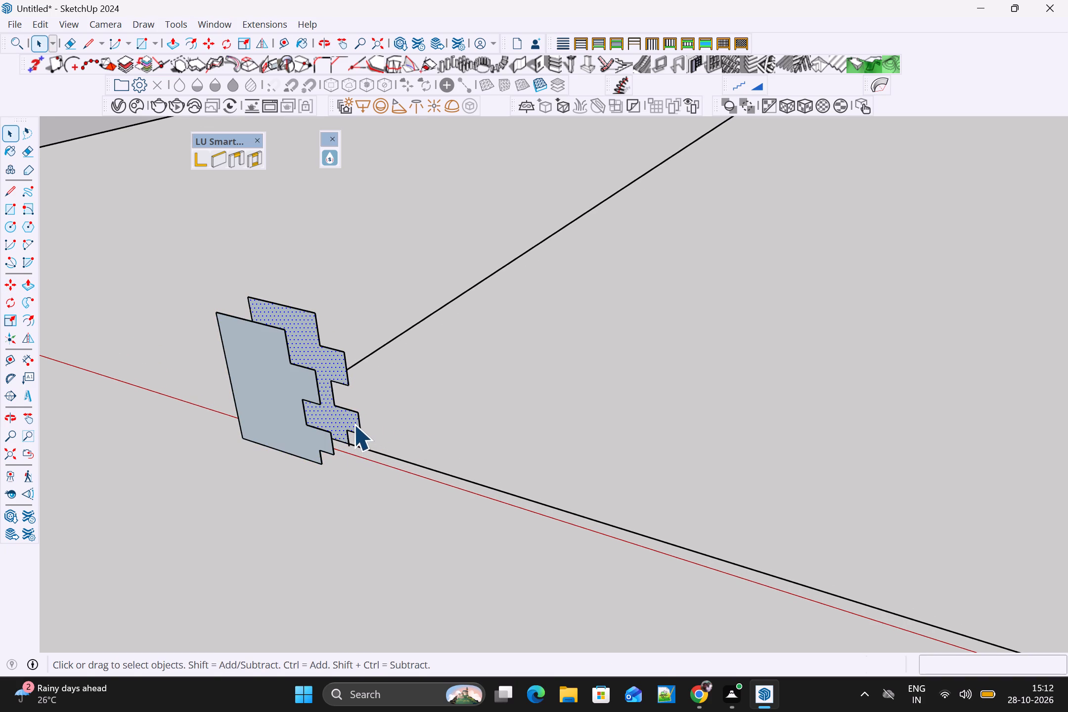
{"action": "key", "text": "Delete"}
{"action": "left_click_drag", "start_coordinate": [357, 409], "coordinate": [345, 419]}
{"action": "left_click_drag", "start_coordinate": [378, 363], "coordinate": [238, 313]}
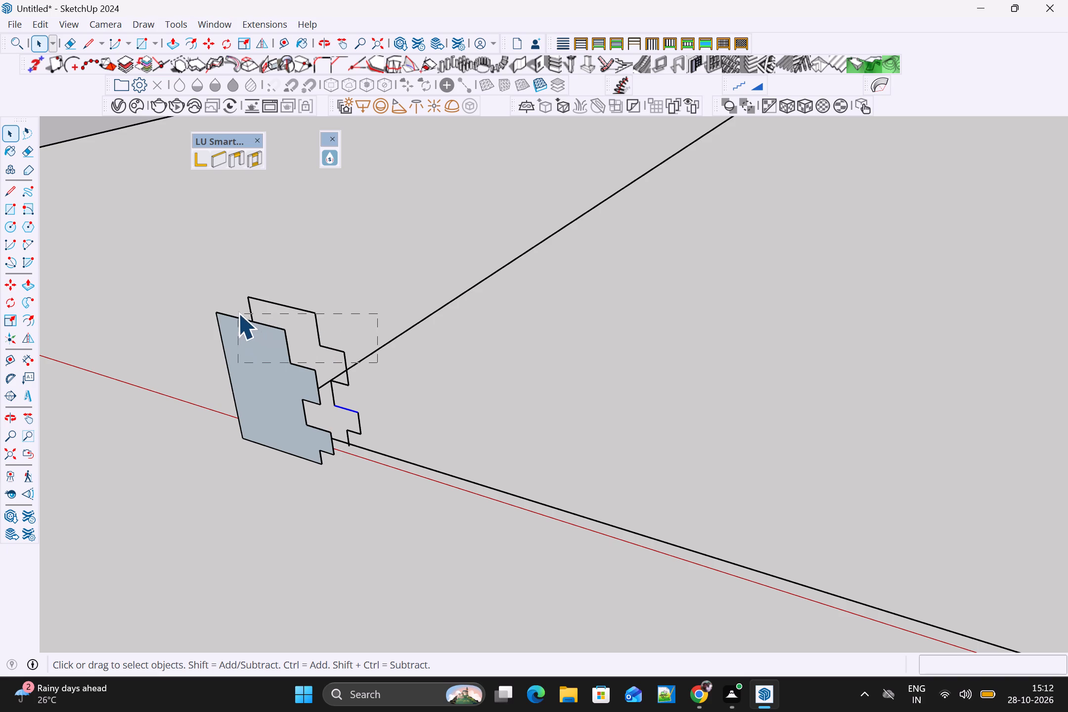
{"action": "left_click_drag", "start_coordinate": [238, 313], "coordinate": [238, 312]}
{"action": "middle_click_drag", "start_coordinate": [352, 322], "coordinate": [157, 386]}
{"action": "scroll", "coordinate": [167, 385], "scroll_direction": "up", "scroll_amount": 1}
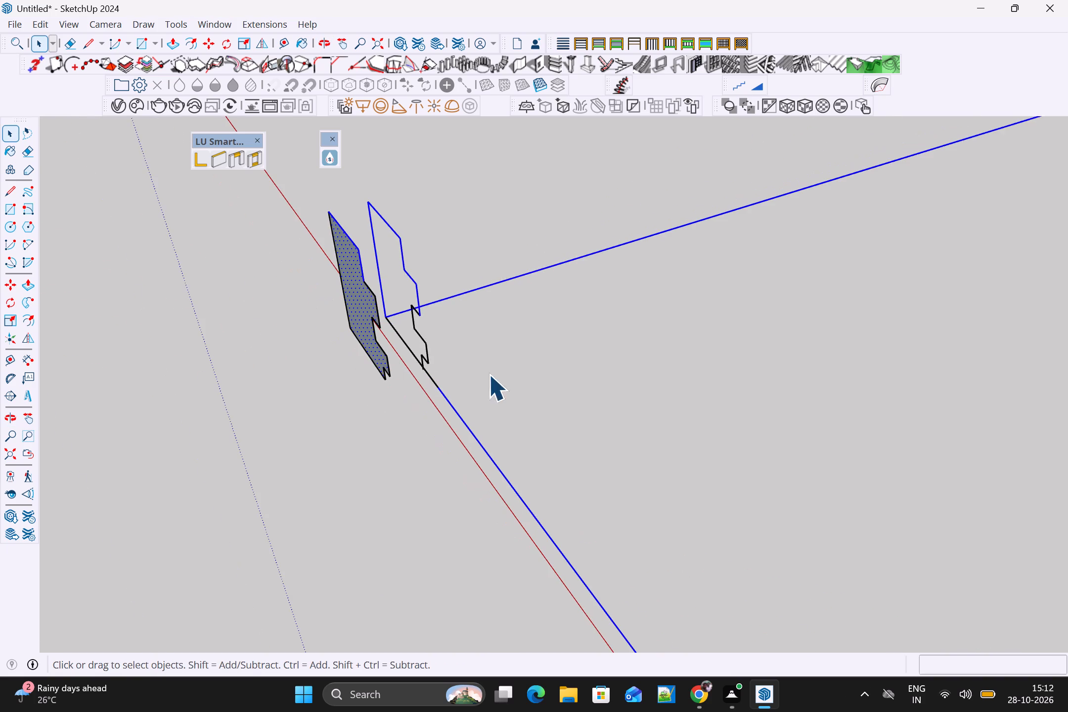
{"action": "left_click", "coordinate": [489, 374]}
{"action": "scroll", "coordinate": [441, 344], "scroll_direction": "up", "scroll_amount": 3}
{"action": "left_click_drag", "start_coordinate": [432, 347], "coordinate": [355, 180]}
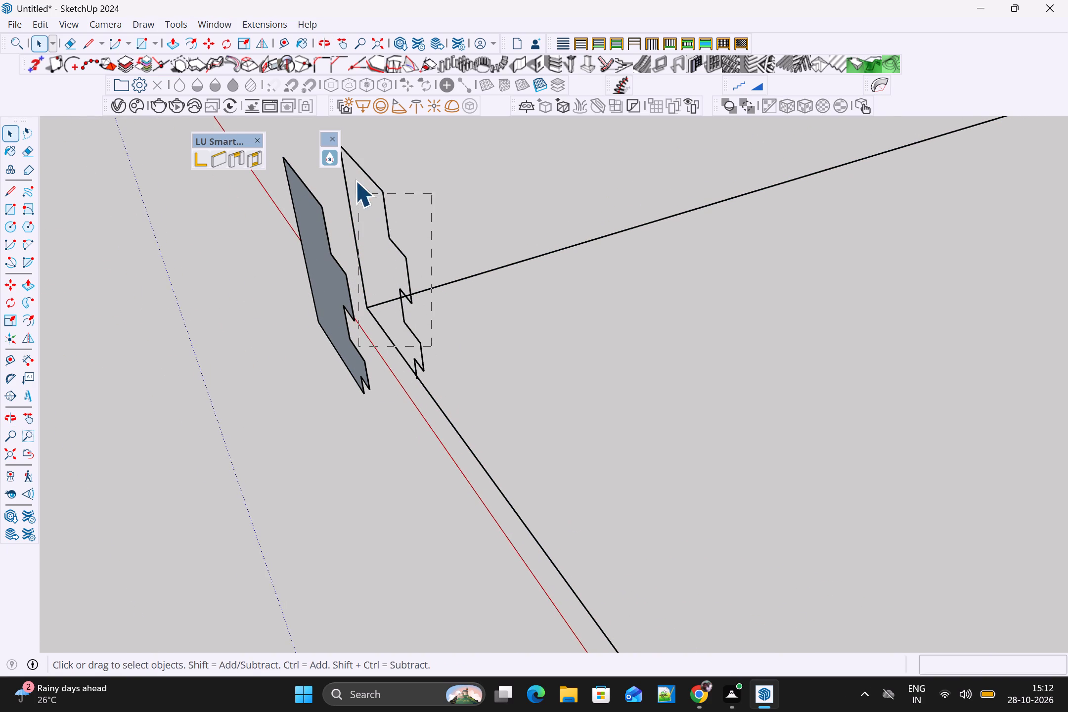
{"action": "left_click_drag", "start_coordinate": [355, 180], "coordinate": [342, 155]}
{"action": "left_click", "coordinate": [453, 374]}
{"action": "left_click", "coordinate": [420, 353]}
Erase the lower and middle notch edges of the original profile's leftover outline at the path corner.
{"action": "key", "text": "e"}
{"action": "left_click_drag", "start_coordinate": [436, 344], "coordinate": [414, 358]}
{"action": "scroll", "coordinate": [425, 339], "scroll_direction": "up", "scroll_amount": 4}
{"action": "left_click_drag", "start_coordinate": [418, 333], "coordinate": [390, 339]}
{"action": "left_click_drag", "start_coordinate": [408, 206], "coordinate": [377, 223]}
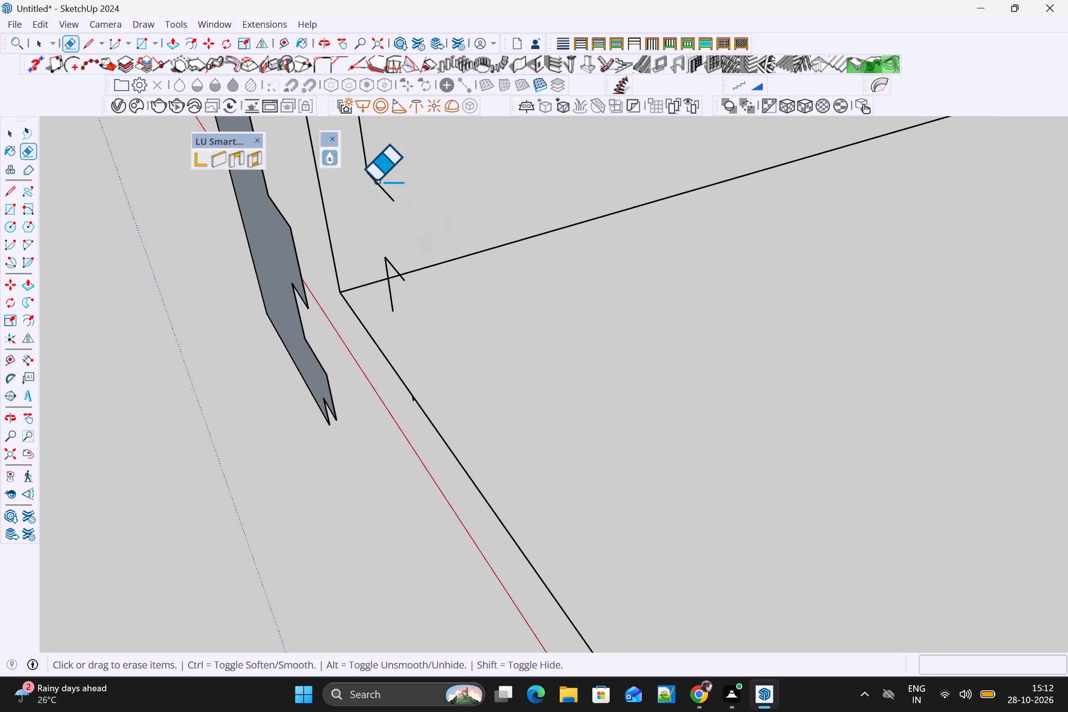
{"action": "left_click_drag", "start_coordinate": [384, 165], "coordinate": [347, 203]}
{"action": "scroll", "coordinate": [378, 202], "scroll_direction": "down", "scroll_amount": 4}
{"action": "left_click_drag", "start_coordinate": [407, 238], "coordinate": [372, 262]}
{"action": "key", "text": "ctrl+z"}
{"action": "scroll", "coordinate": [433, 259], "scroll_direction": "up", "scroll_amount": 4}
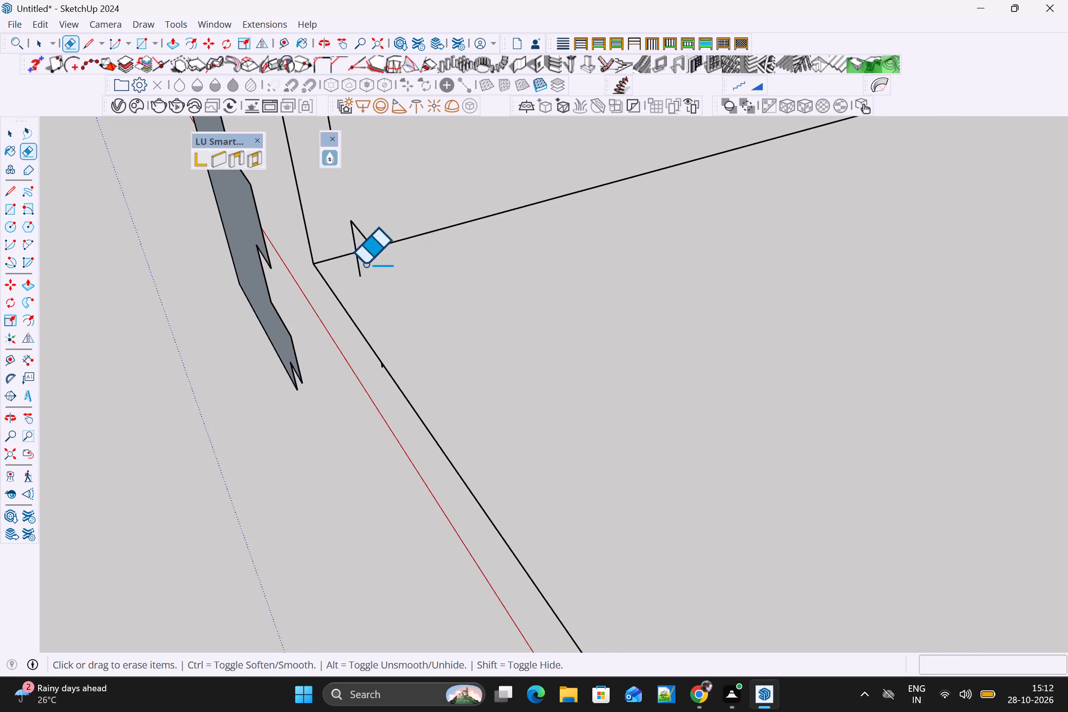
{"action": "scroll", "coordinate": [375, 264], "scroll_direction": "up", "scroll_amount": 3}
{"action": "left_click_drag", "start_coordinate": [353, 269], "coordinate": [338, 276]}
{"action": "left_click_drag", "start_coordinate": [384, 217], "coordinate": [351, 221]}
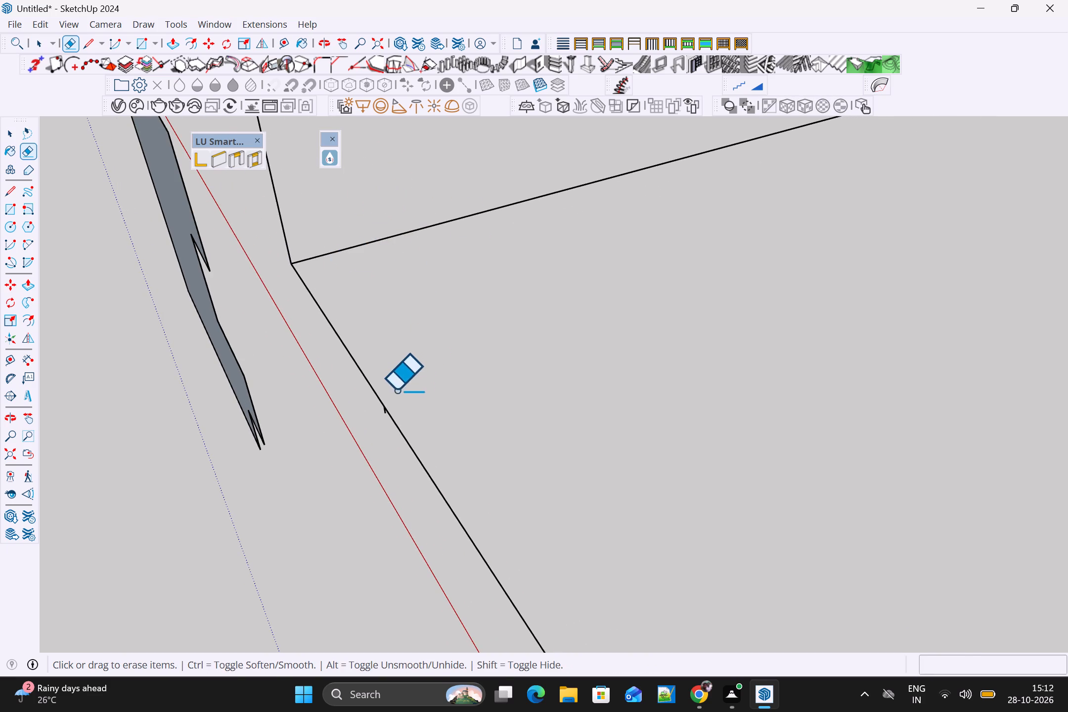
Erase the short leftover edge stub on the path side parallel to the red axis.
{"action": "scroll", "coordinate": [393, 404], "scroll_direction": "up", "scroll_amount": 3}
{"action": "middle_click_drag", "start_coordinate": [400, 415], "coordinate": [617, 340]}
{"action": "scroll", "coordinate": [360, 521], "scroll_direction": "up", "scroll_amount": 2}
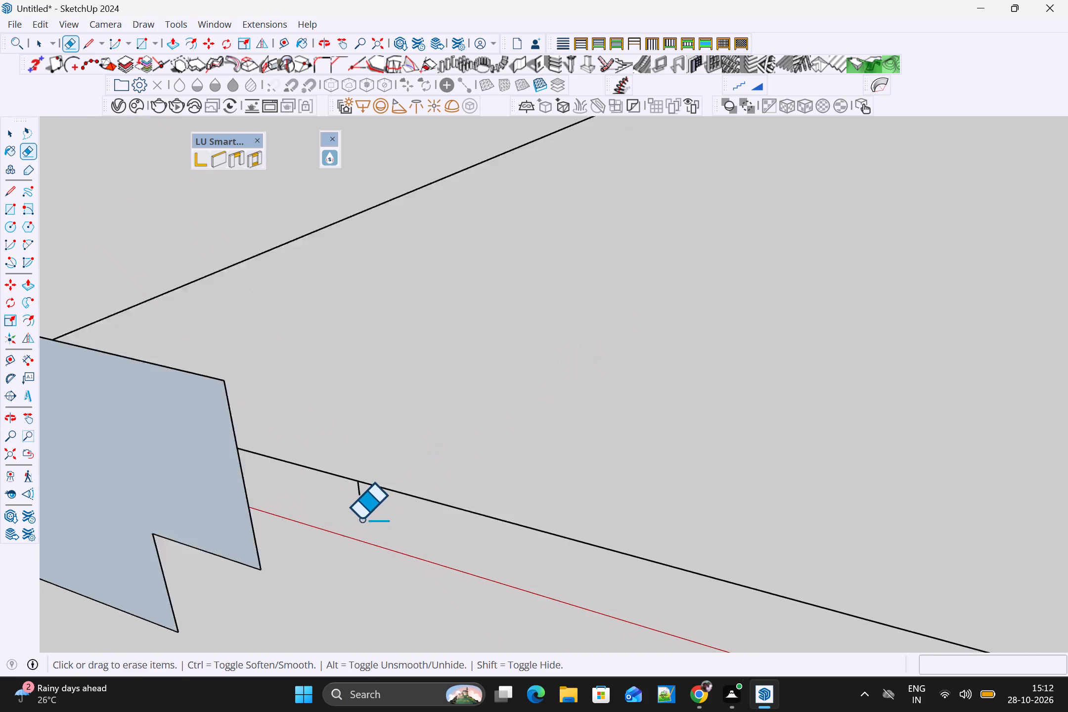
{"action": "scroll", "coordinate": [360, 519], "scroll_direction": "up", "scroll_amount": 16}
{"action": "left_click_drag", "start_coordinate": [358, 460], "coordinate": [262, 439]}
{"action": "scroll", "coordinate": [293, 457], "scroll_direction": "down", "scroll_amount": 3}
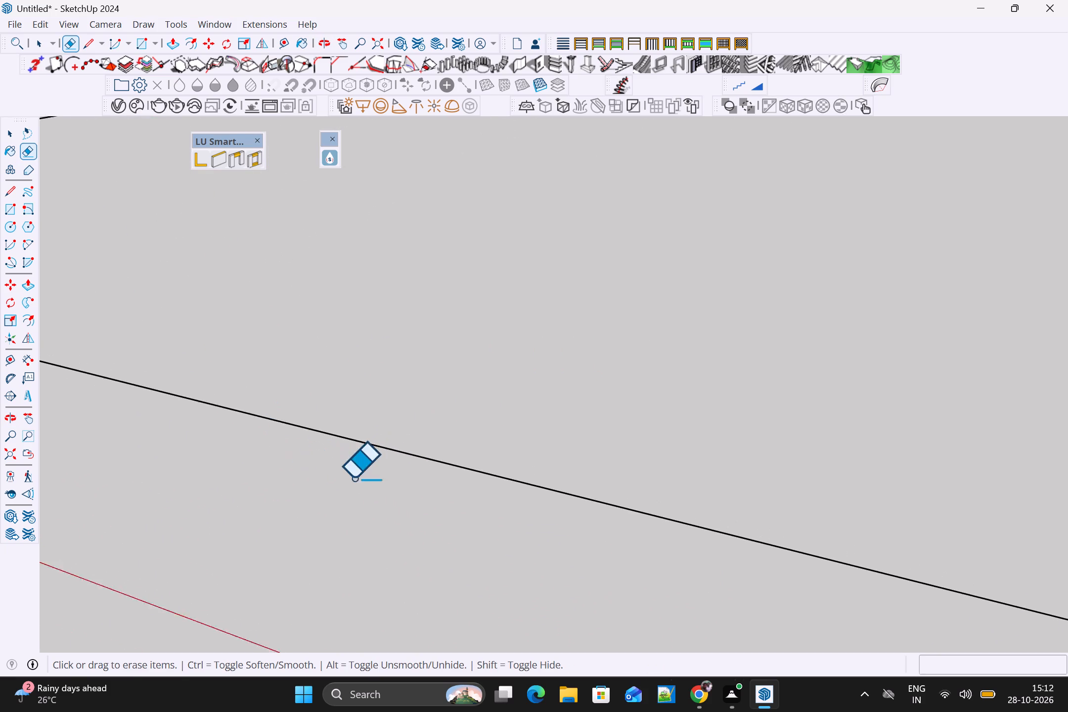
{"action": "scroll", "coordinate": [353, 478], "scroll_direction": "down", "scroll_amount": 20}
{"action": "scroll", "coordinate": [353, 478], "scroll_direction": "down", "scroll_amount": 1}
Erase the remaining tall vertical edge and top edge of the original profile's outline above the path corner.
{"action": "middle_click_drag", "start_coordinate": [603, 434], "coordinate": [243, 441]}
{"action": "scroll", "coordinate": [634, 321], "scroll_direction": "down", "scroll_amount": 2}
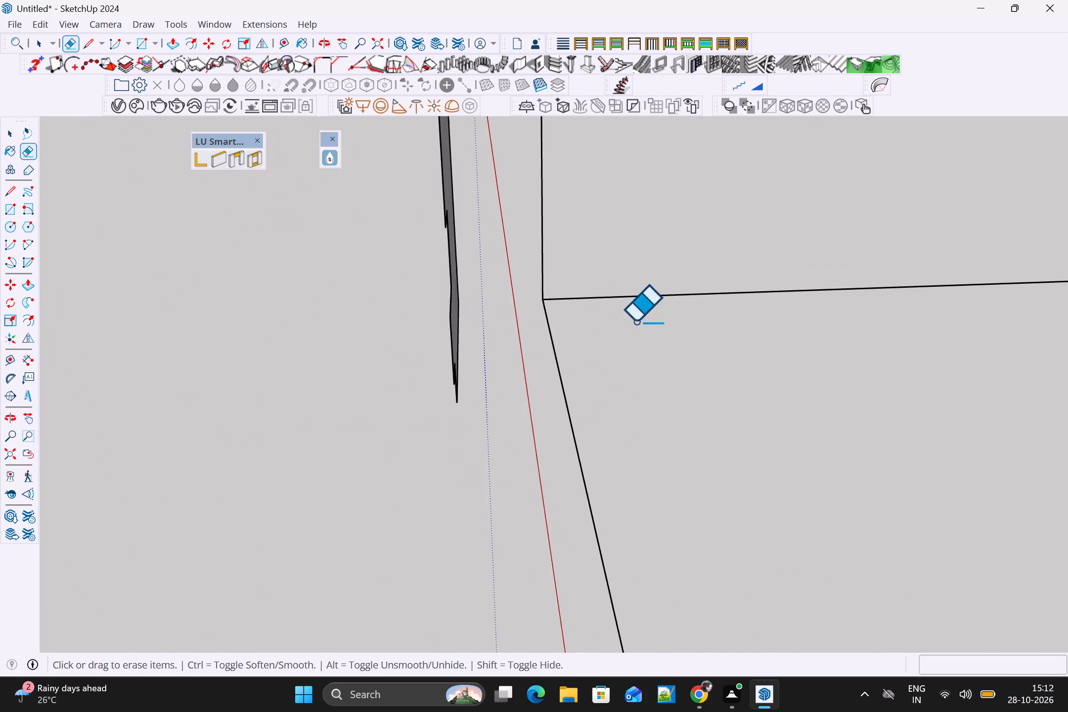
{"action": "scroll", "coordinate": [635, 321], "scroll_direction": "down", "scroll_amount": 3}
{"action": "left_click_drag", "start_coordinate": [616, 147], "coordinate": [569, 167]}
{"action": "scroll", "coordinate": [613, 171], "scroll_direction": "down", "scroll_amount": 4}
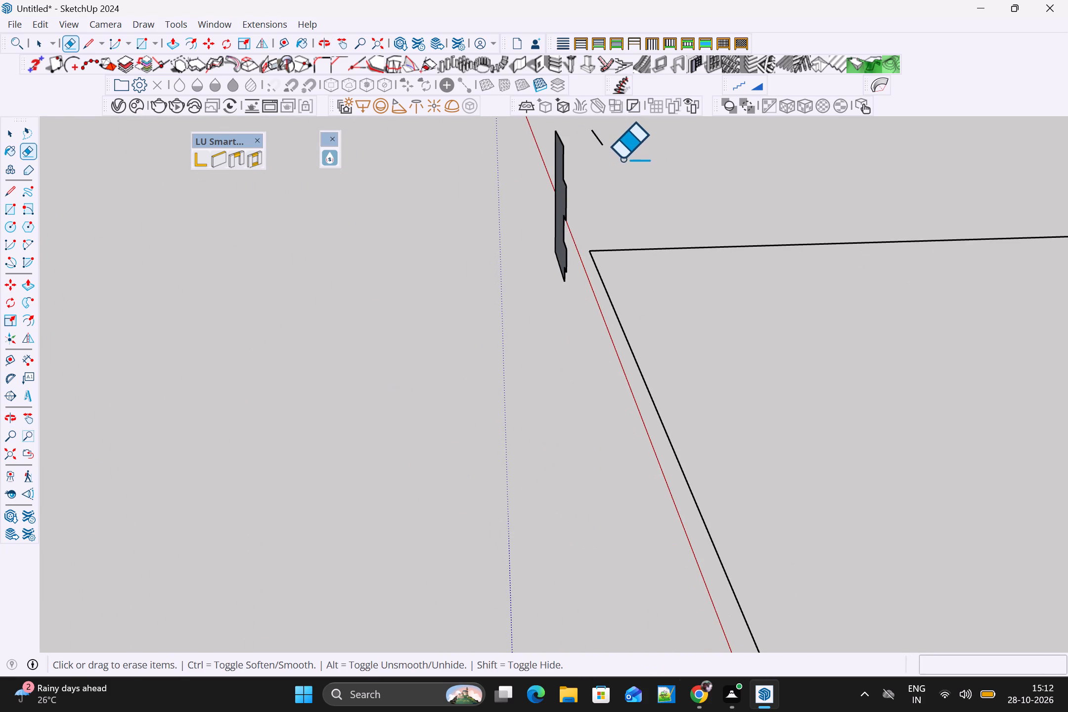
{"action": "left_click_drag", "start_coordinate": [611, 143], "coordinate": [574, 155]}
{"action": "scroll", "coordinate": [633, 175], "scroll_direction": "down", "scroll_amount": 3}
Draw a line from the copied profile's bottom outer corner to the nearby corner of the rectangular path.
{"action": "middle_click_drag", "start_coordinate": [563, 244], "coordinate": [975, 305]}
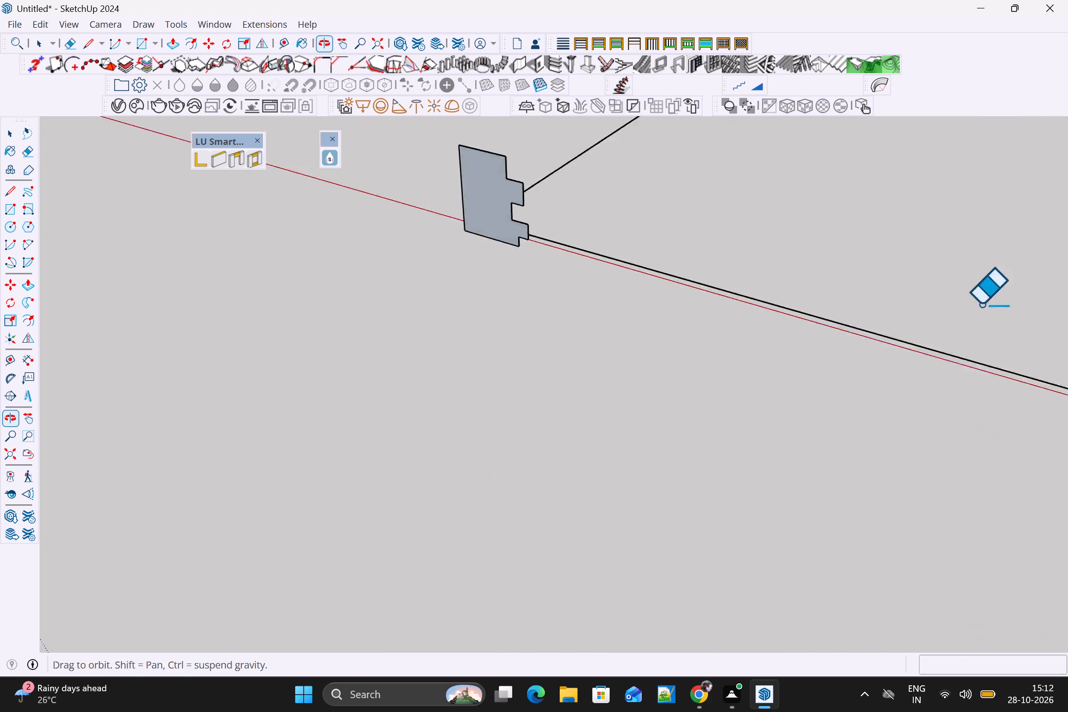
{"action": "scroll", "coordinate": [367, 315], "scroll_direction": "up", "scroll_amount": 5}
{"action": "middle_click_drag", "start_coordinate": [434, 289], "coordinate": [788, 381]}
{"action": "scroll", "coordinate": [296, 331], "scroll_direction": "up", "scroll_amount": 4}
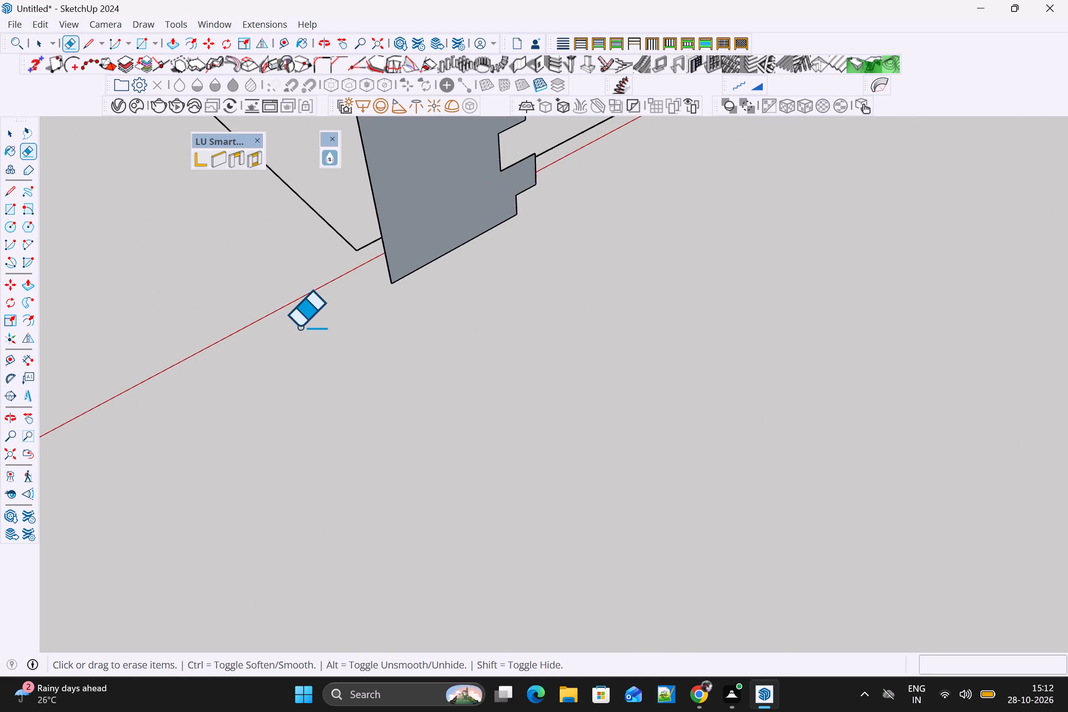
{"action": "key", "text": "l"}
{"action": "scroll", "coordinate": [352, 268], "scroll_direction": "up", "scroll_amount": 3}
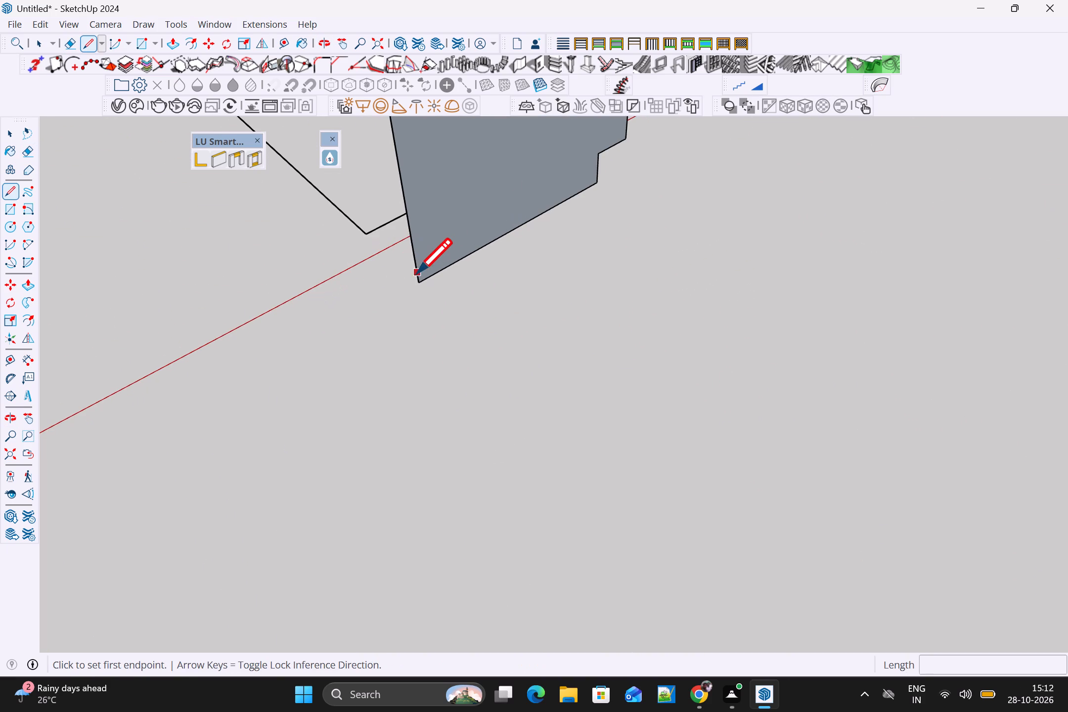
{"action": "middle_click_drag", "start_coordinate": [399, 276], "coordinate": [508, 280]}
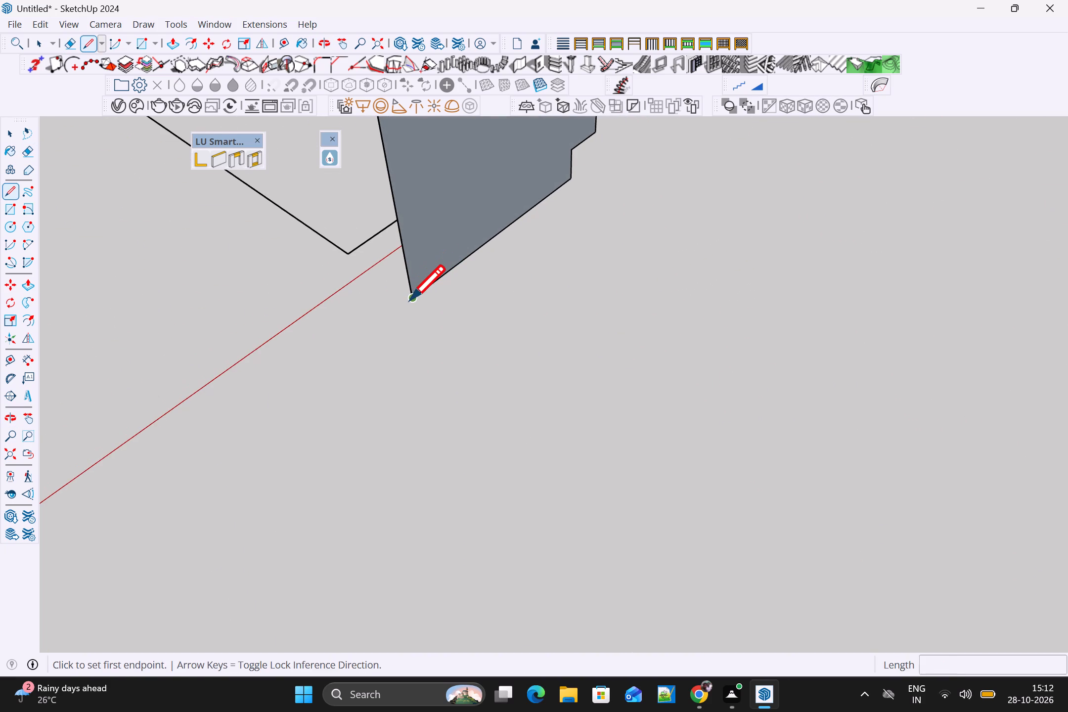
{"action": "left_click", "coordinate": [410, 300]}
{"action": "left_click", "coordinate": [350, 254]}
{"action": "key", "text": "space"}
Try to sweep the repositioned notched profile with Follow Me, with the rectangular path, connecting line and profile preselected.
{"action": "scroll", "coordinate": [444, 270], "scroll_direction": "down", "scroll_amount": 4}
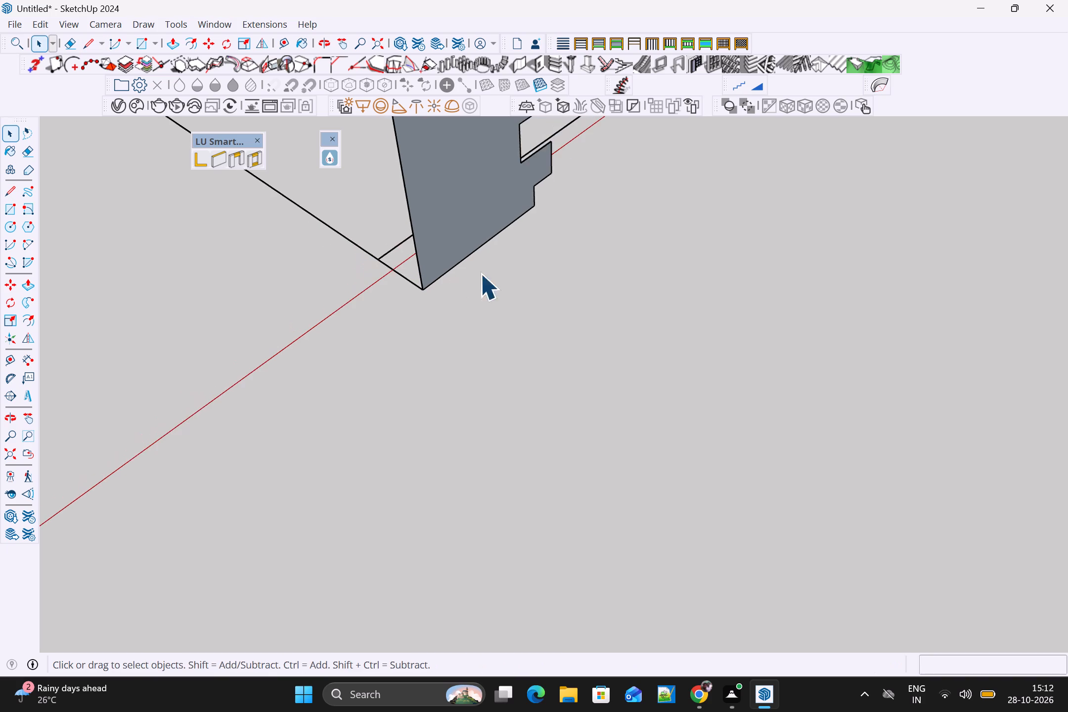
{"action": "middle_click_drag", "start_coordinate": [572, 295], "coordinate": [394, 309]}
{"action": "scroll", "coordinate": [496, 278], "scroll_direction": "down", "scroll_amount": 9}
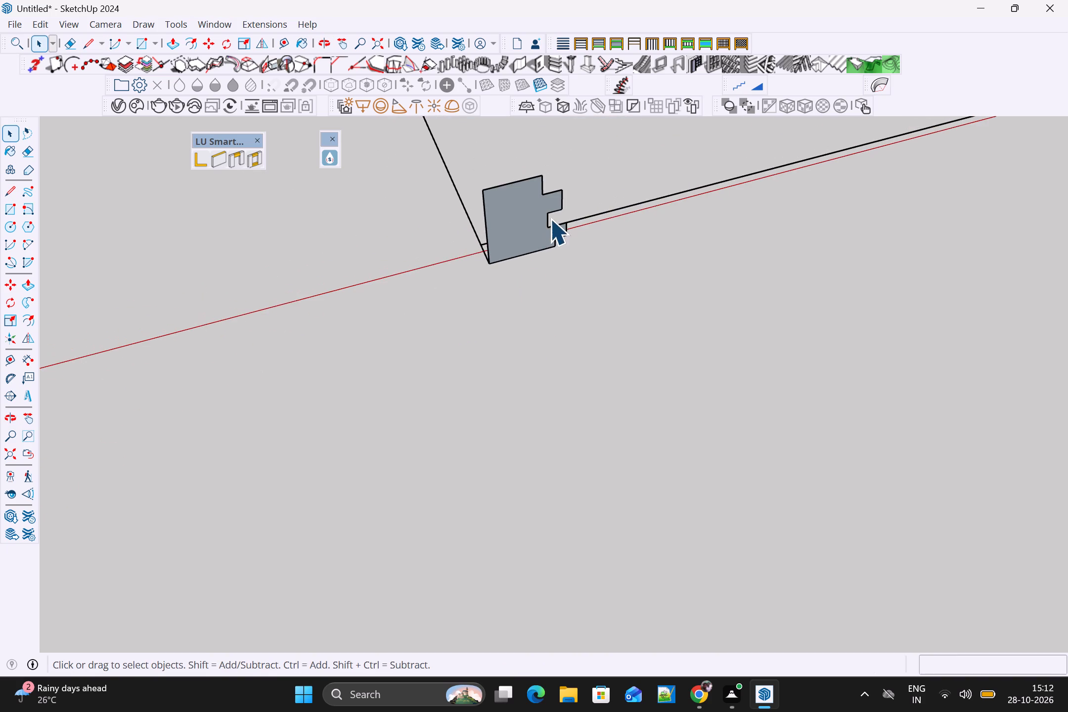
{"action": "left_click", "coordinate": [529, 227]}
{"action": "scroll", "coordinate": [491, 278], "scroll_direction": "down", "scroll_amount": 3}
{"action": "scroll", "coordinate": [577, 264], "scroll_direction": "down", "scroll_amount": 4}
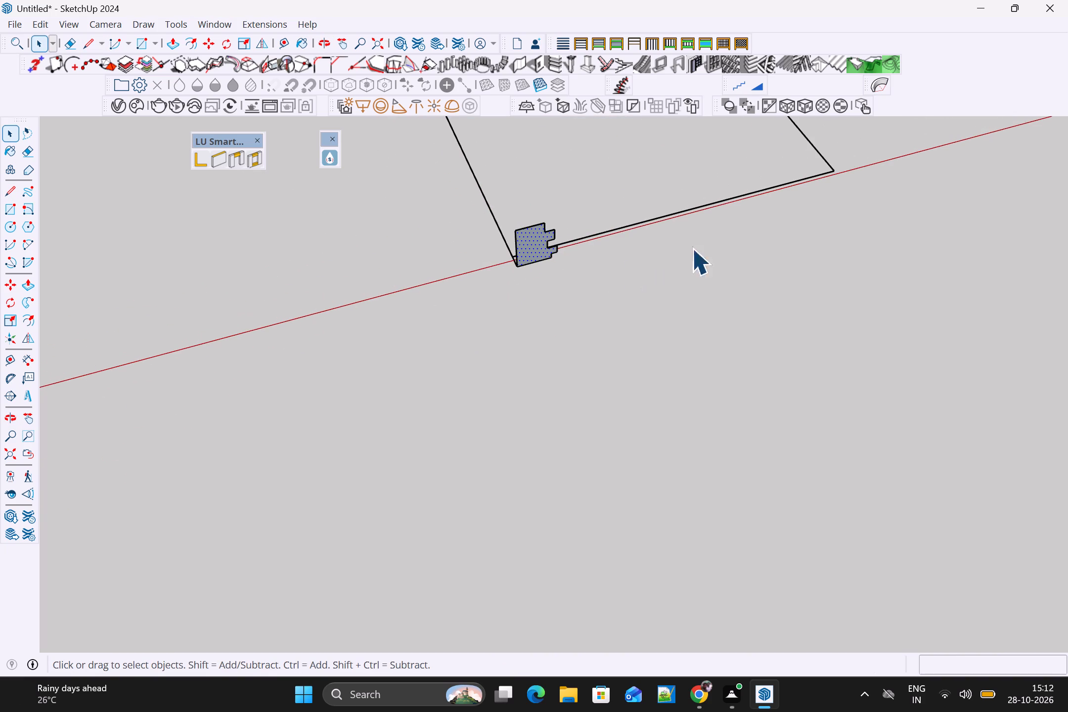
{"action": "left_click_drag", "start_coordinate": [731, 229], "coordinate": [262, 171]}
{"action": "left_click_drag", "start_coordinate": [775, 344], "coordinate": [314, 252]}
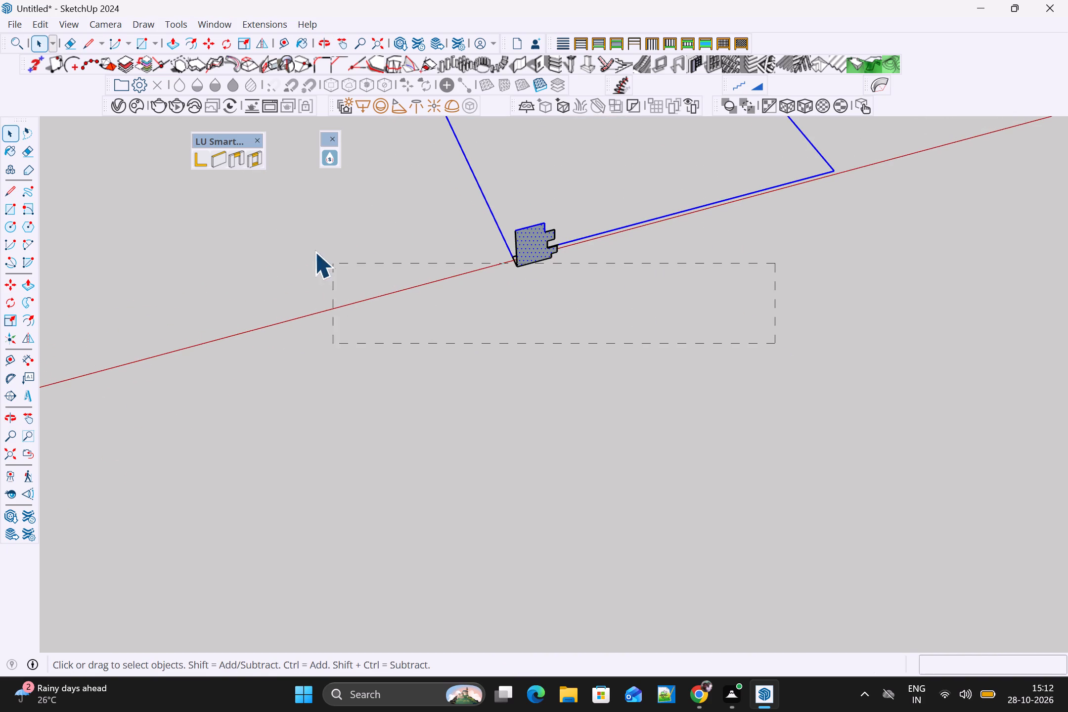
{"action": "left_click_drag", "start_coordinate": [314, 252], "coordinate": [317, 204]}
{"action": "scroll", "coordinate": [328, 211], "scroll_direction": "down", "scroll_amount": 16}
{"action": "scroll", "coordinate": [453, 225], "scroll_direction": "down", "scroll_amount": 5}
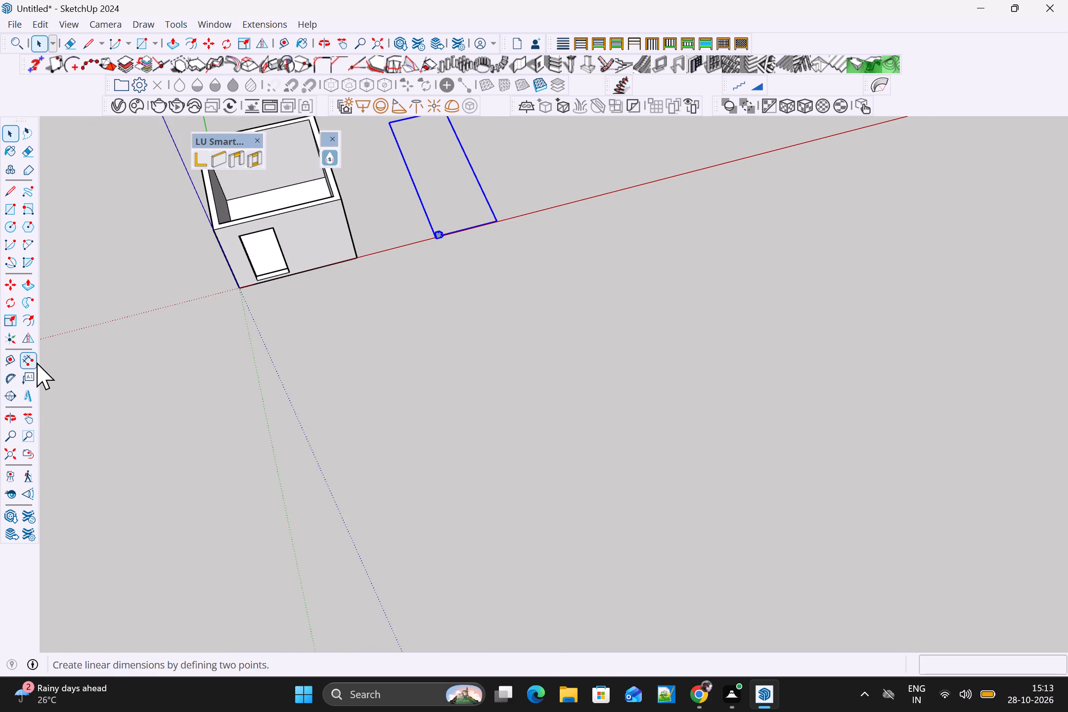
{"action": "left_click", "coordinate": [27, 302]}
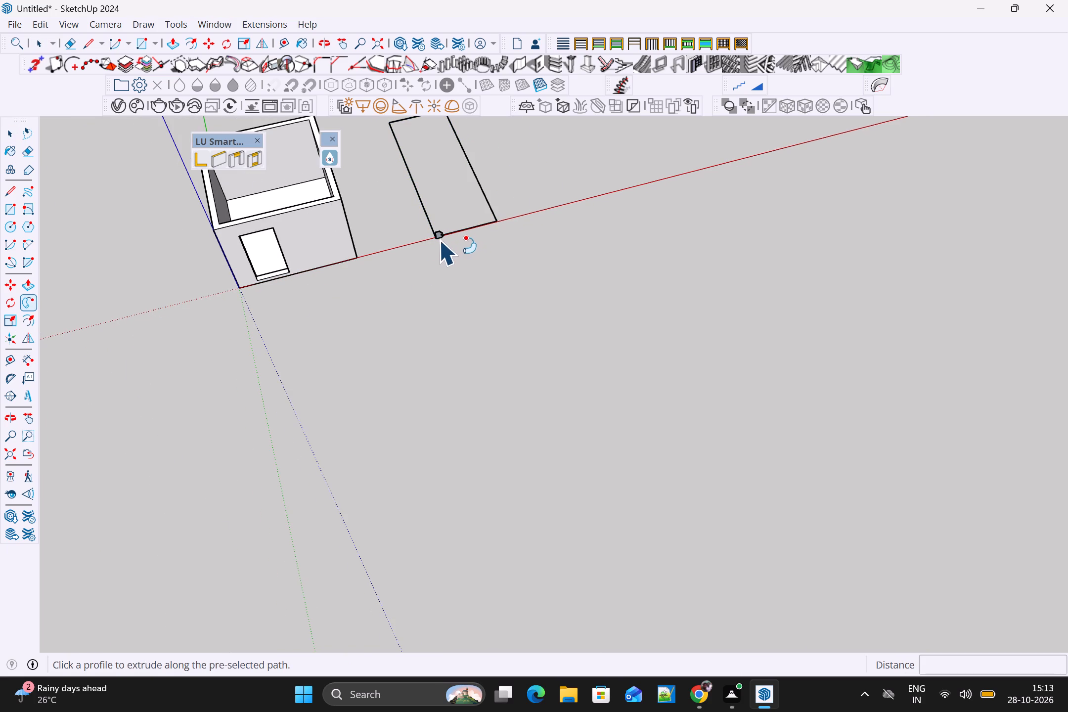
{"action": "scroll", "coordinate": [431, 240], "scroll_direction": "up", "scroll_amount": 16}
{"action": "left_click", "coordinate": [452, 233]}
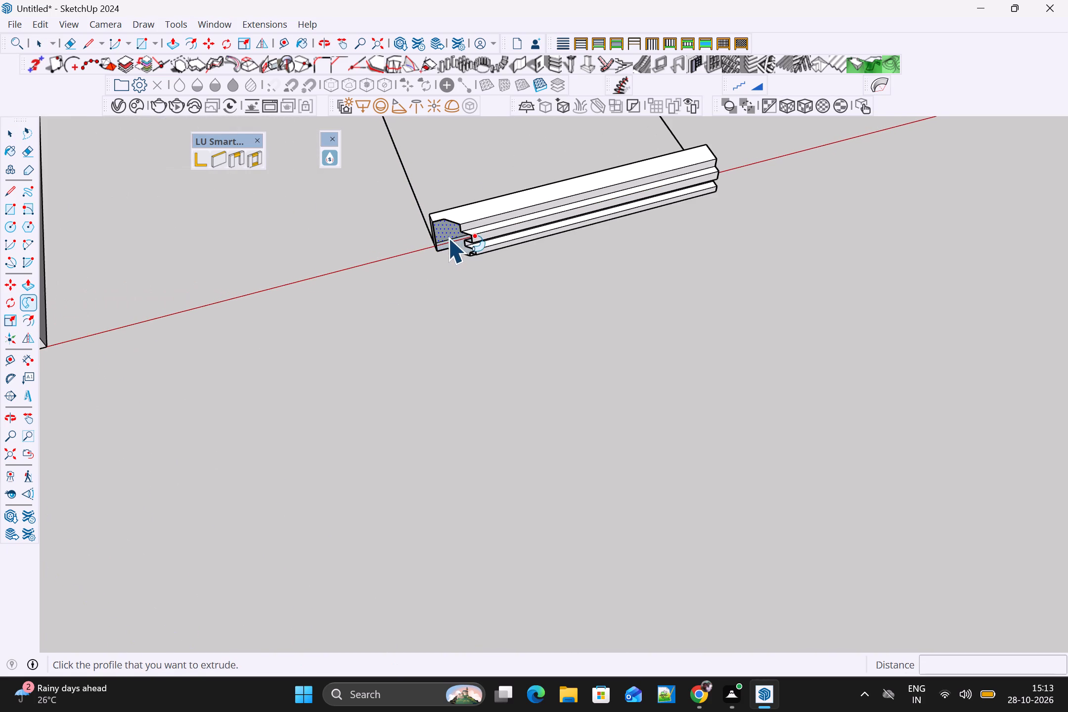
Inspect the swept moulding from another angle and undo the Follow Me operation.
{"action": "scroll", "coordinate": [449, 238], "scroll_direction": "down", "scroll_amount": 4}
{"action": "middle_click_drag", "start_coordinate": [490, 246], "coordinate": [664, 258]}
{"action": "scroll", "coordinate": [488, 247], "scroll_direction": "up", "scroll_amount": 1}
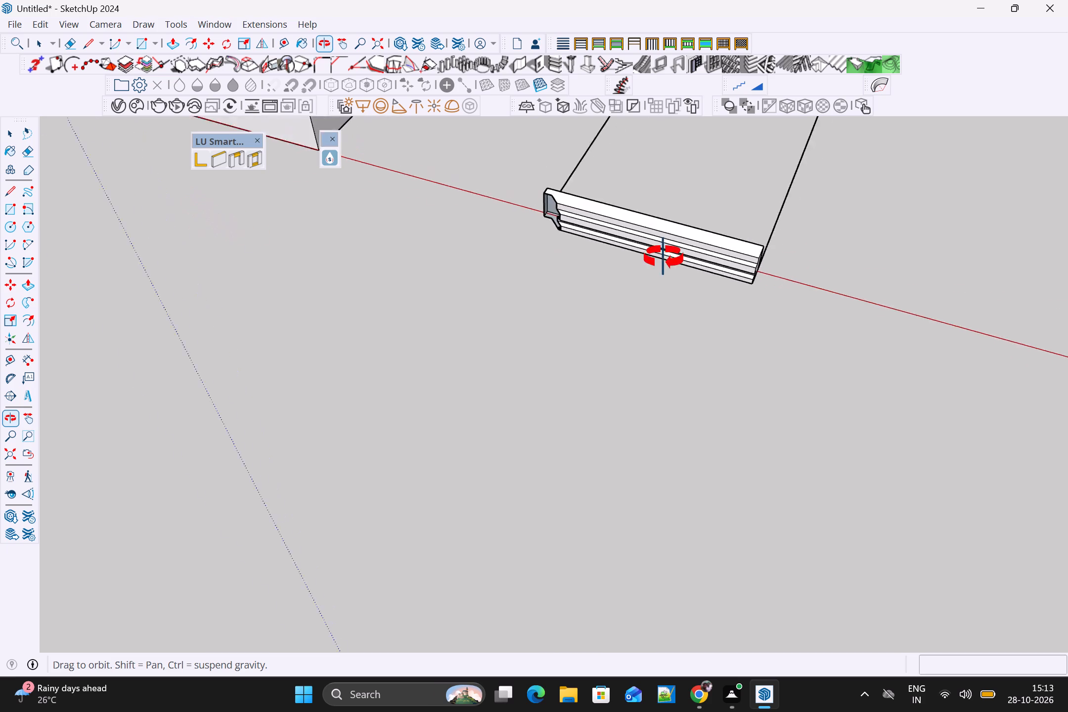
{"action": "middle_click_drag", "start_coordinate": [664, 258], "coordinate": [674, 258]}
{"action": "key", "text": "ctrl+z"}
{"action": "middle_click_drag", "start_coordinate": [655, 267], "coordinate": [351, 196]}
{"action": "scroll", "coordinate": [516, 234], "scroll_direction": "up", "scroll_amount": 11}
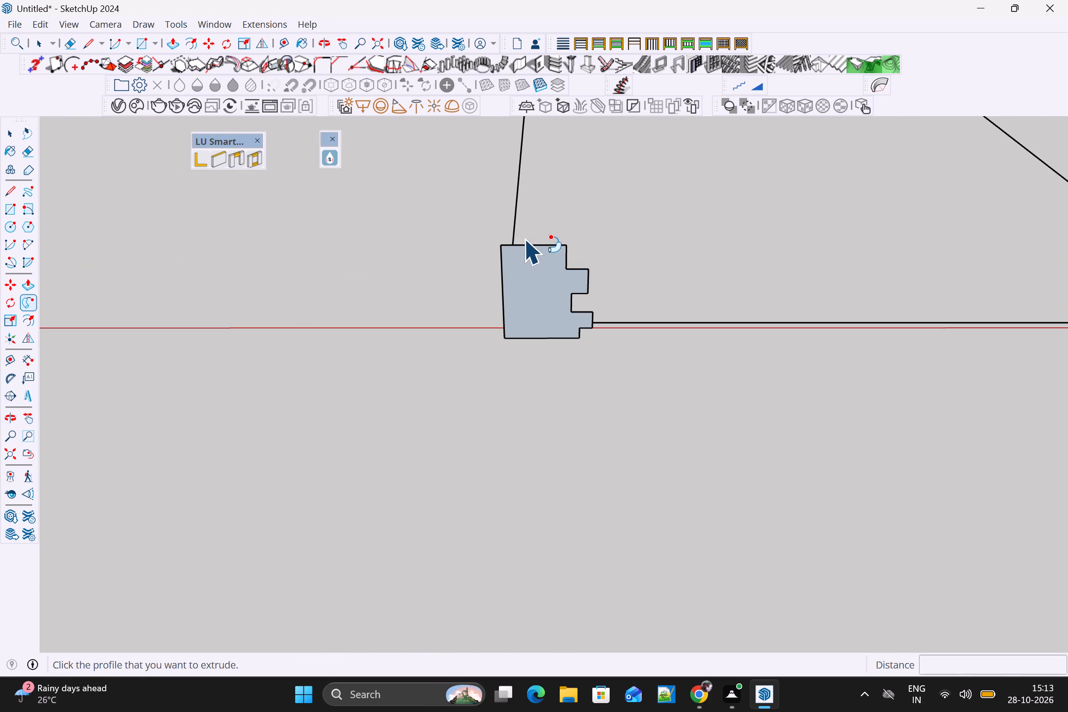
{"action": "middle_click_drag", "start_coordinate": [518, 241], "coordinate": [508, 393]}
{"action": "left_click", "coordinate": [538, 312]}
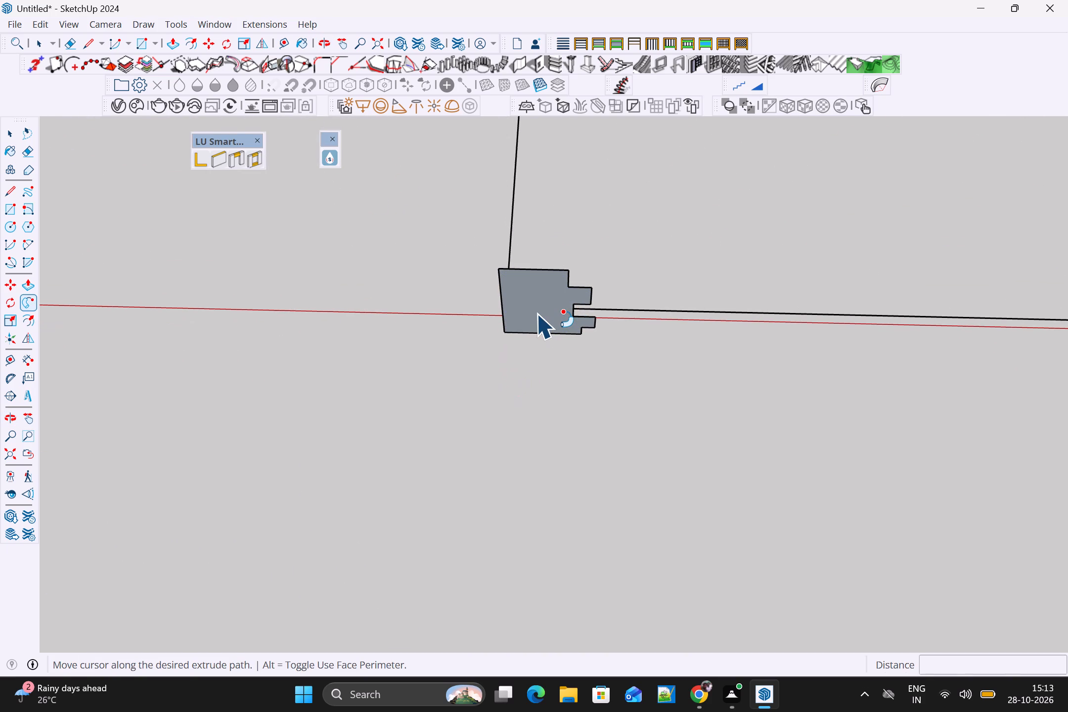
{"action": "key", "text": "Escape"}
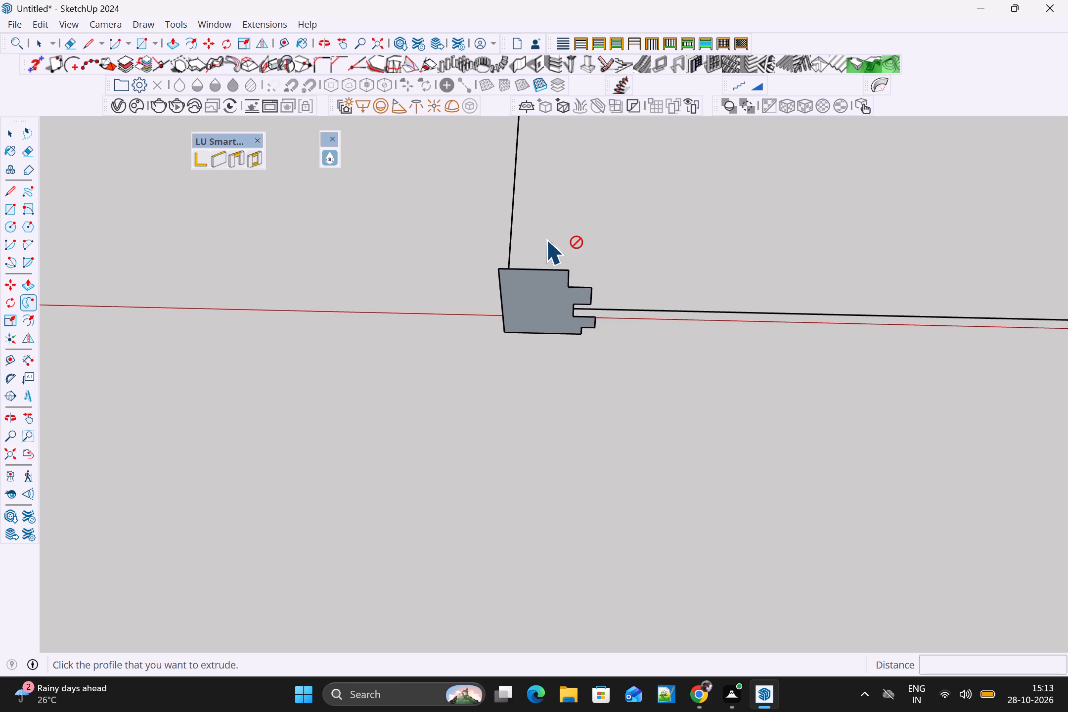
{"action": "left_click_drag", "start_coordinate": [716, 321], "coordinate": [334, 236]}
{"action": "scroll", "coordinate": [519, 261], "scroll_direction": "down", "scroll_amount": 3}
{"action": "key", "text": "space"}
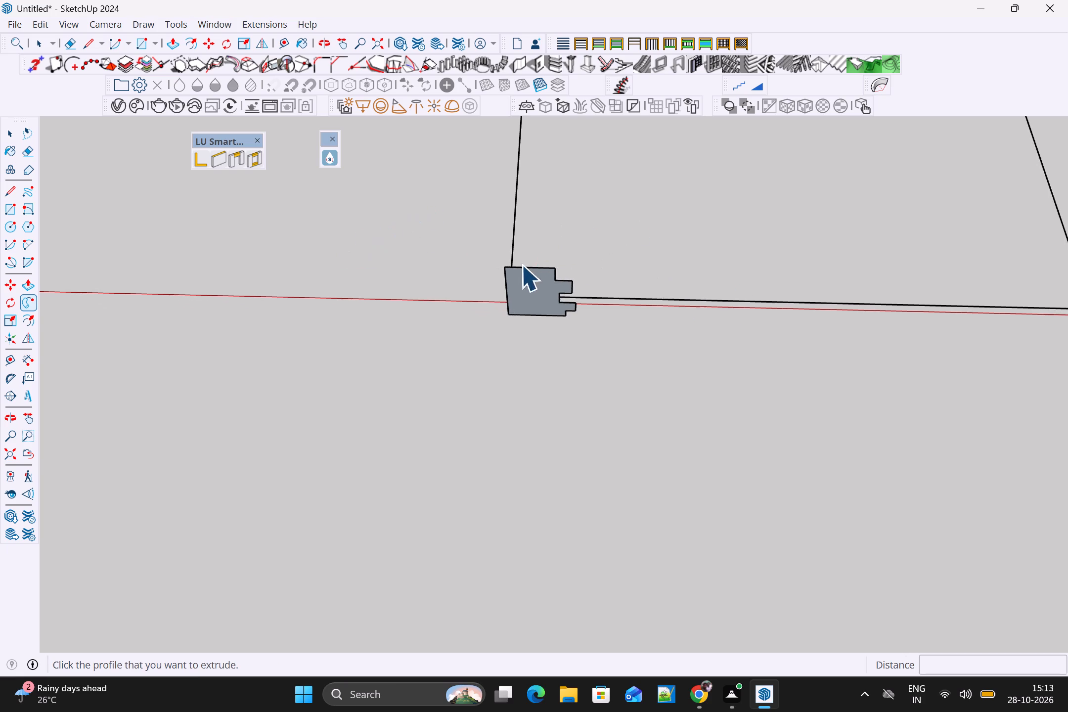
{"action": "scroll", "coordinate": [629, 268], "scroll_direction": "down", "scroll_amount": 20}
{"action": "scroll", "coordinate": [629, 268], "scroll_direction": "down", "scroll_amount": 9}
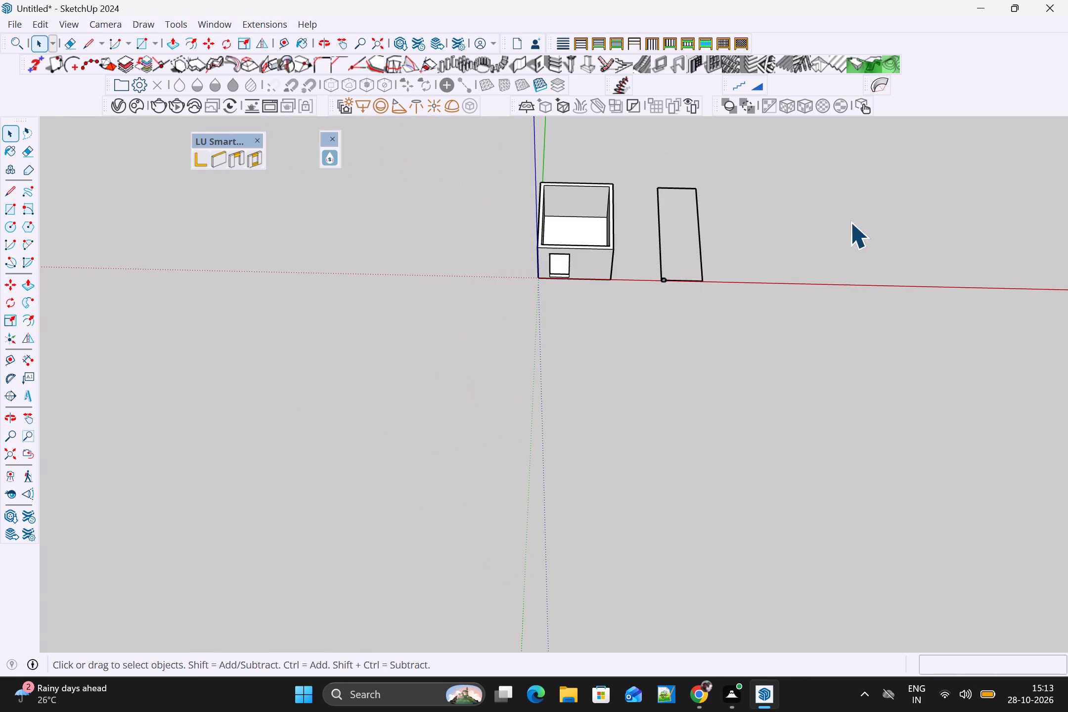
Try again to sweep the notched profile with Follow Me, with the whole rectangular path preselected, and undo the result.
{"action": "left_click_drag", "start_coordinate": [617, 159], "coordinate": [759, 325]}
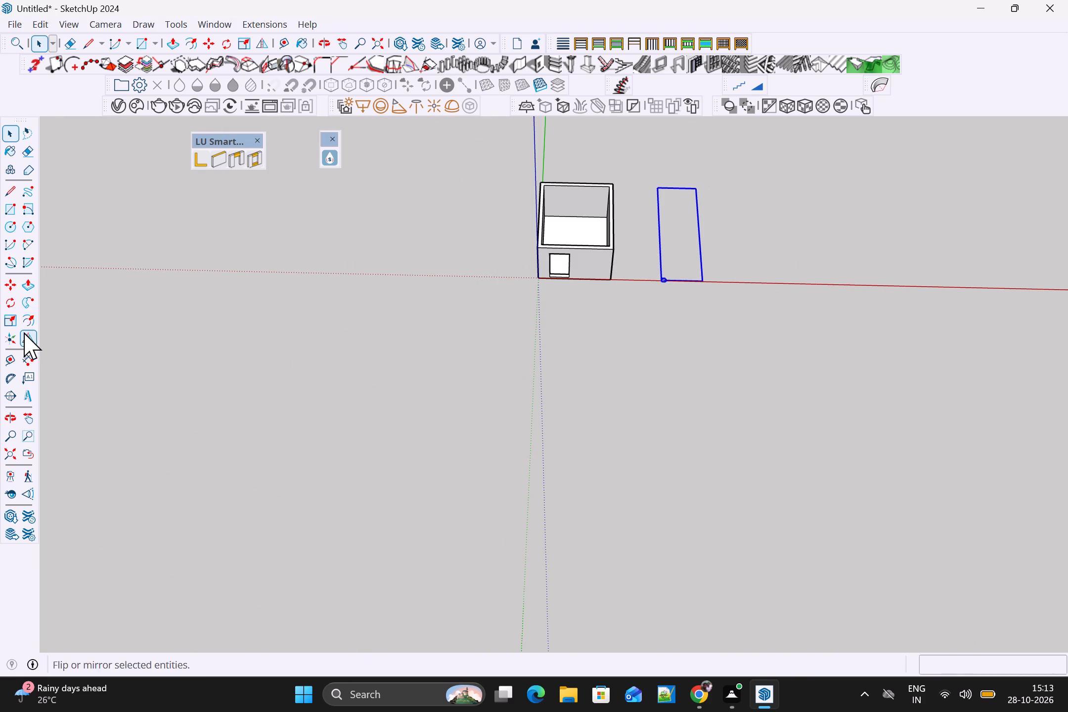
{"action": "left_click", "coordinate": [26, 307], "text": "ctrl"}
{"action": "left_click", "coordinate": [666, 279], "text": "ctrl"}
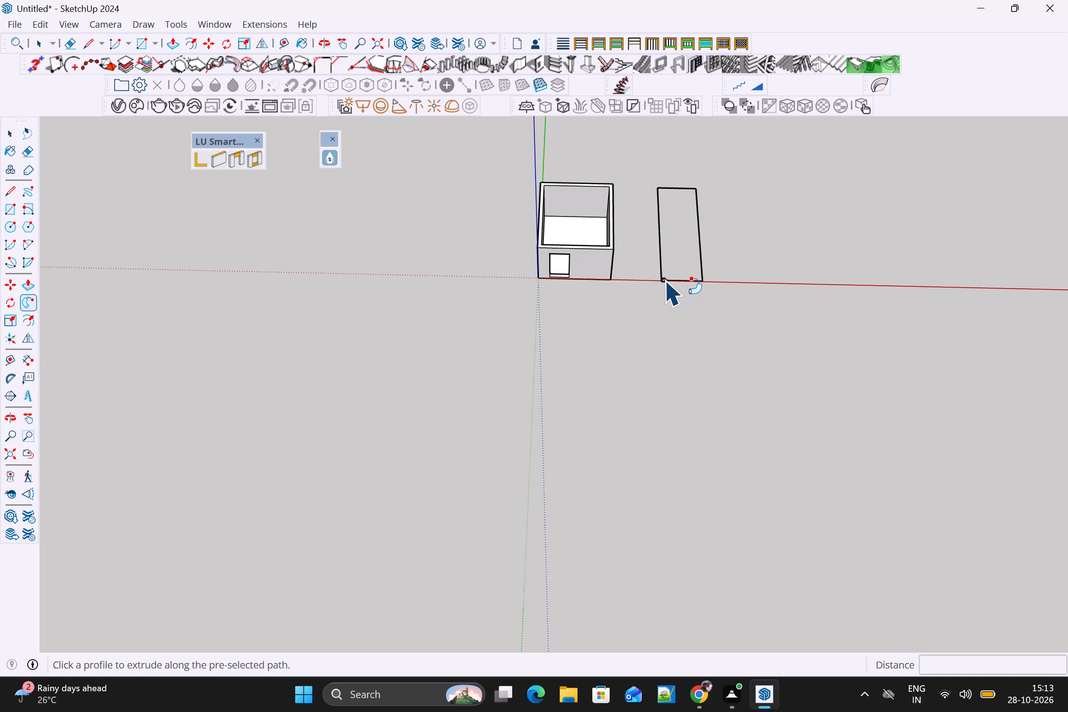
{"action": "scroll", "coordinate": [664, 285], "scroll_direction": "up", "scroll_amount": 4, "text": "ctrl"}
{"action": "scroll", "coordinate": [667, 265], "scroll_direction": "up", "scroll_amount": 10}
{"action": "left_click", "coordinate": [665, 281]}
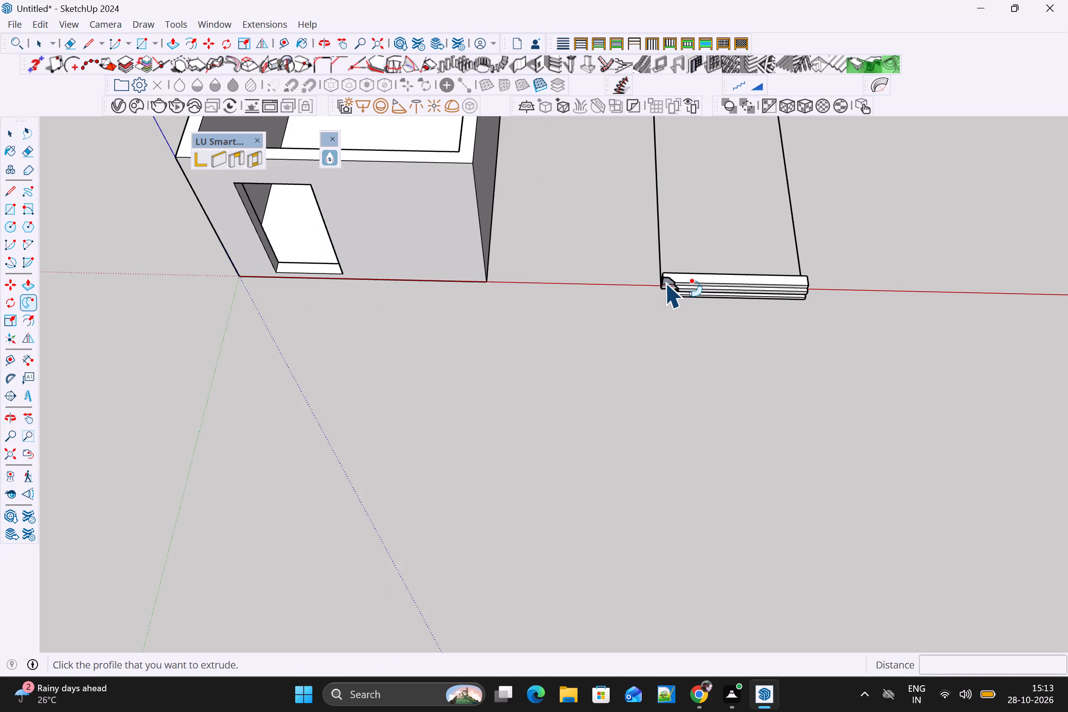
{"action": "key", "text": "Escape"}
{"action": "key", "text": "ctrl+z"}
Delete the rectangular path together with the notched profile and connecting line beside the room.
{"action": "key", "text": "space"}
{"action": "left_click_drag", "start_coordinate": [960, 196], "coordinate": [649, 317]}
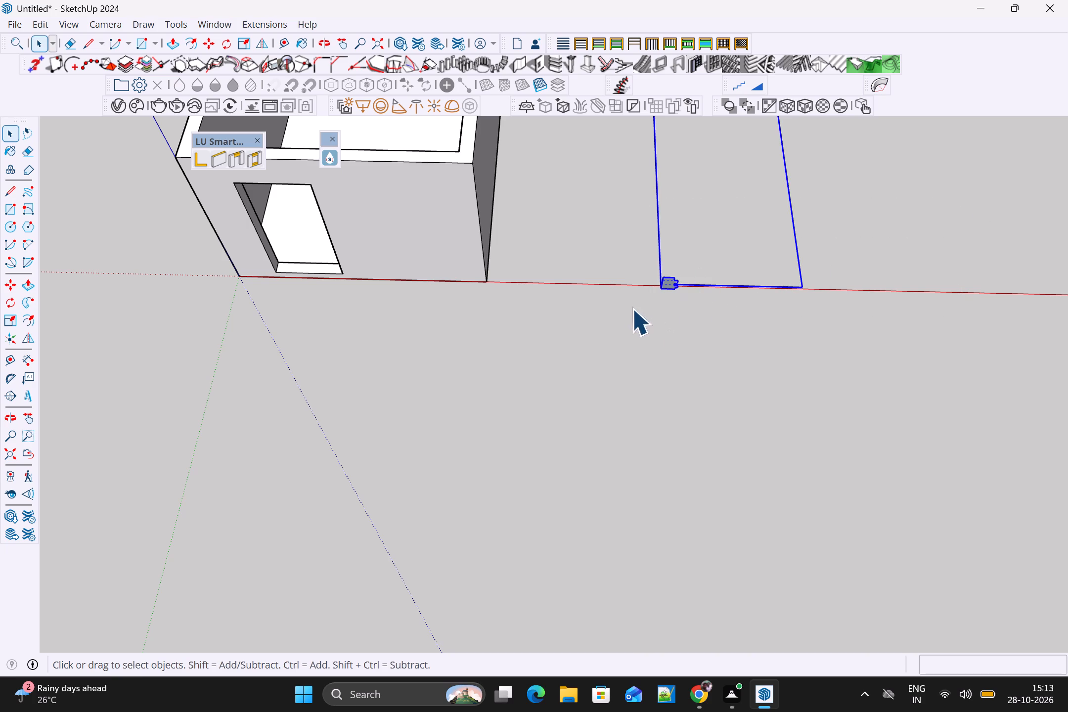
{"action": "key", "text": "Delete"}
Draw an open stepped path of five line segments beside the room, starting on the red axis and alternating green and red directions.
{"action": "scroll", "coordinate": [666, 320], "scroll_direction": "down", "scroll_amount": 7}
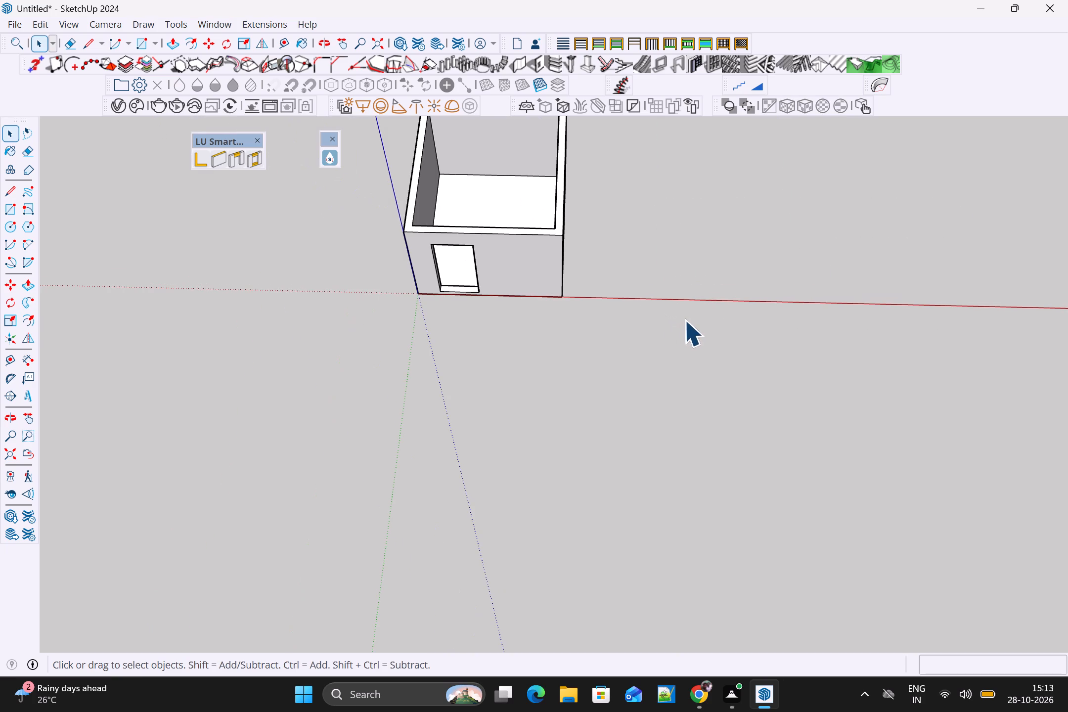
{"action": "key", "text": "l"}
{"action": "left_click", "coordinate": [657, 301]}
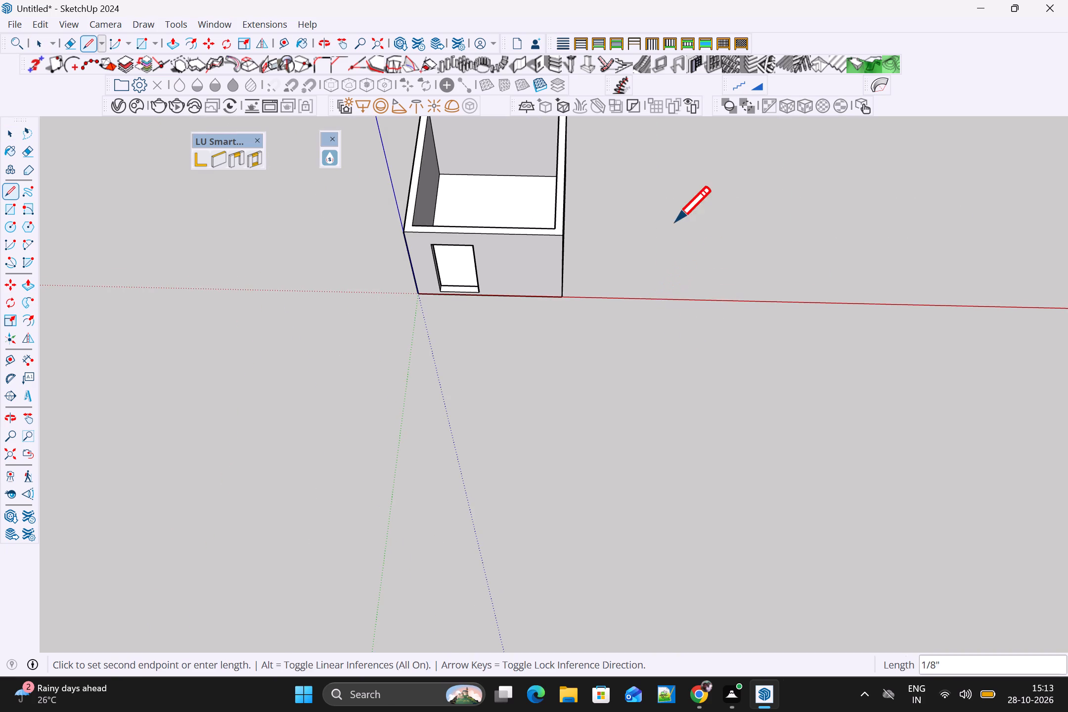
{"action": "left_click_drag", "start_coordinate": [662, 161], "coordinate": [668, 161]}
{"action": "scroll", "coordinate": [738, 164], "scroll_direction": "down", "scroll_amount": 4}
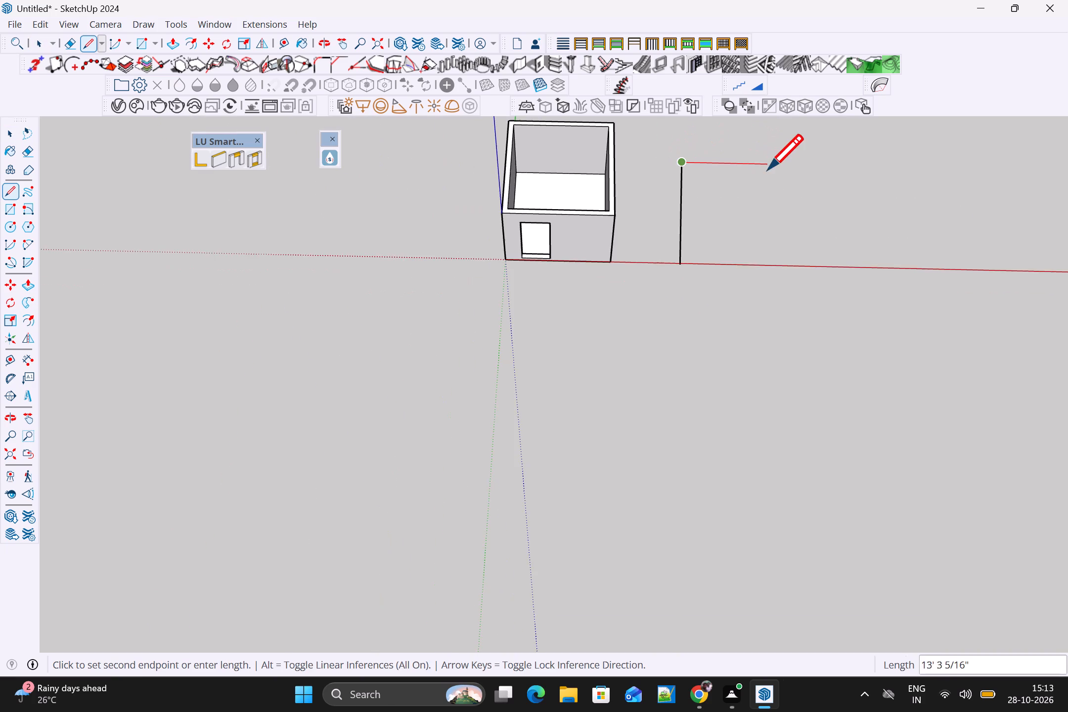
{"action": "middle_click_drag", "start_coordinate": [766, 169], "coordinate": [779, 0]}
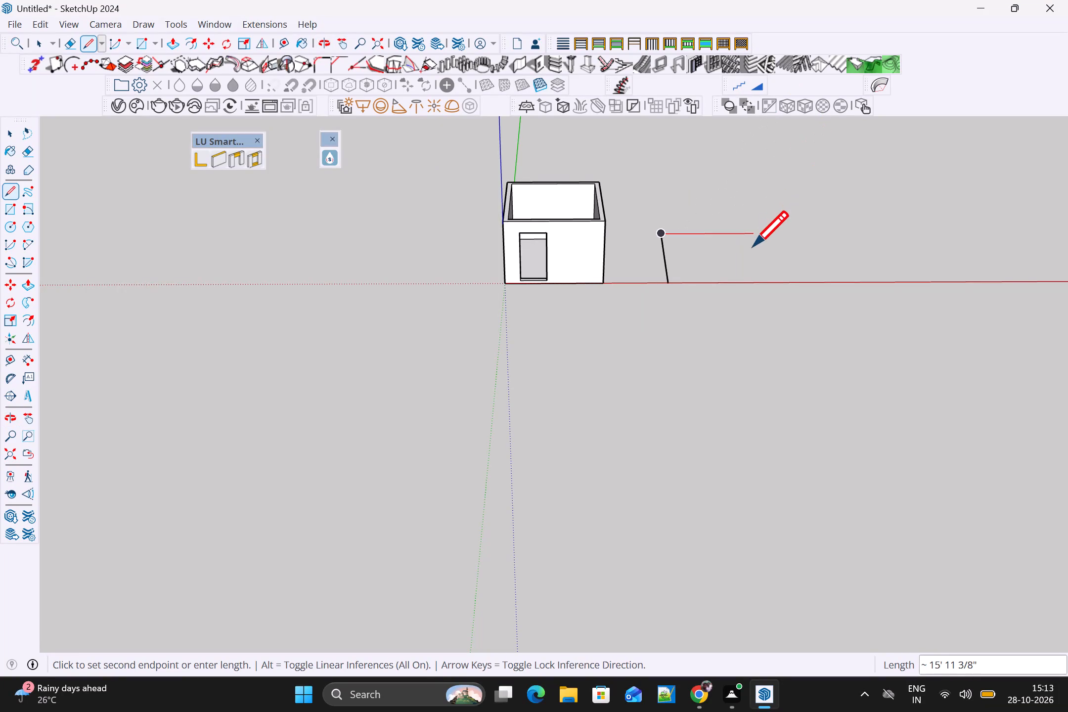
{"action": "left_click", "coordinate": [754, 245]}
{"action": "left_click", "coordinate": [741, 192]}
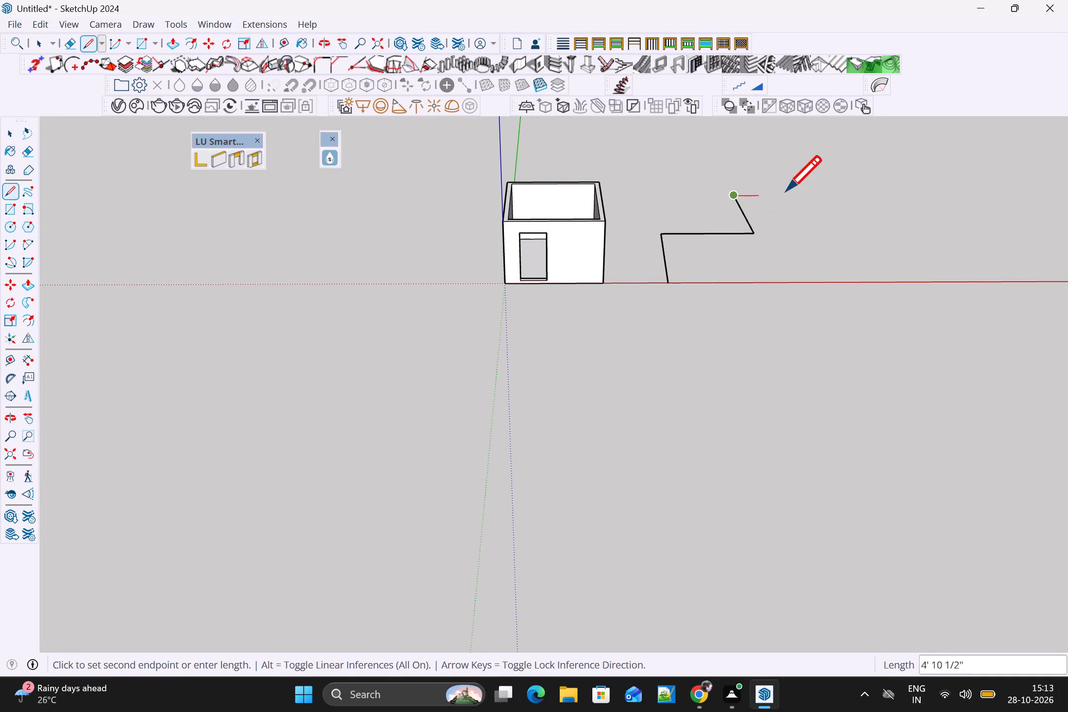
{"action": "left_click", "coordinate": [795, 190]}
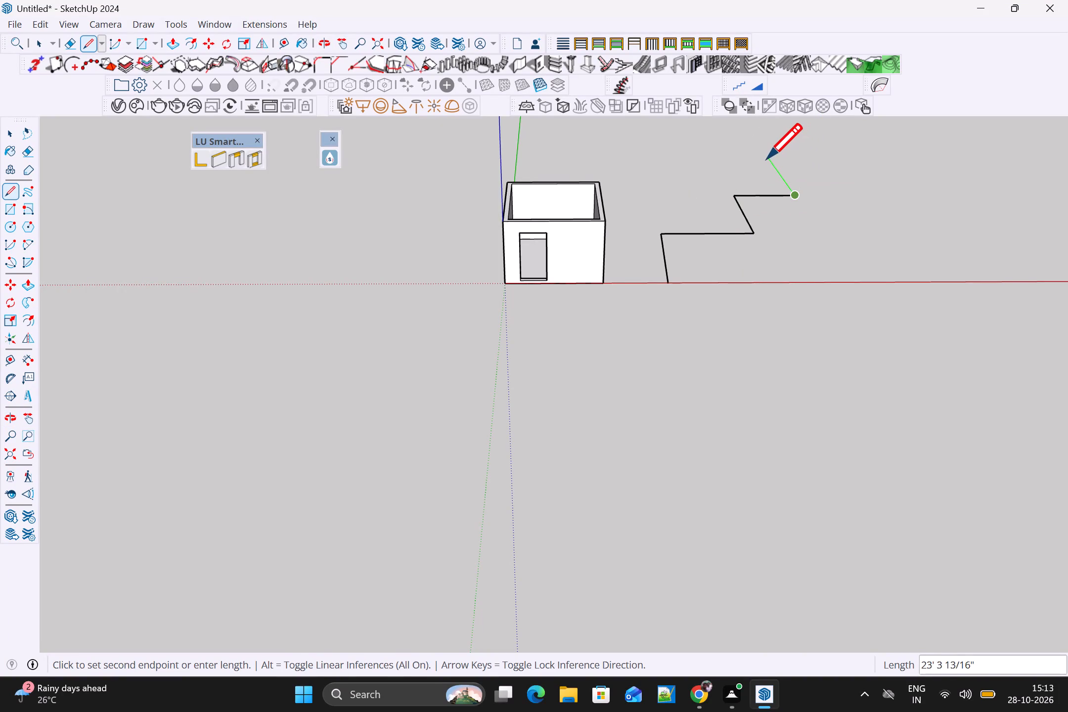
{"action": "left_click", "coordinate": [767, 157]}
{"action": "key", "text": "space"}
Select all five segments of the stepped path.
{"action": "left_click_drag", "start_coordinate": [809, 176], "coordinate": [734, 247]}
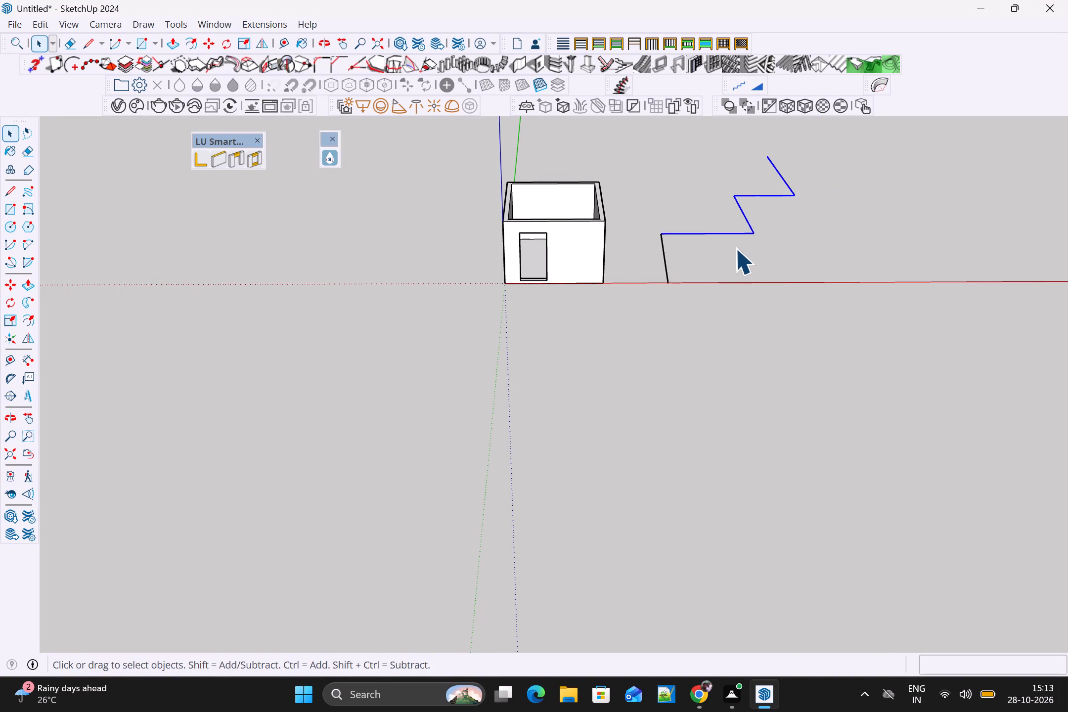
{"action": "left_click", "coordinate": [702, 250]}
{"action": "scroll", "coordinate": [797, 203], "scroll_direction": "down", "scroll_amount": 3}
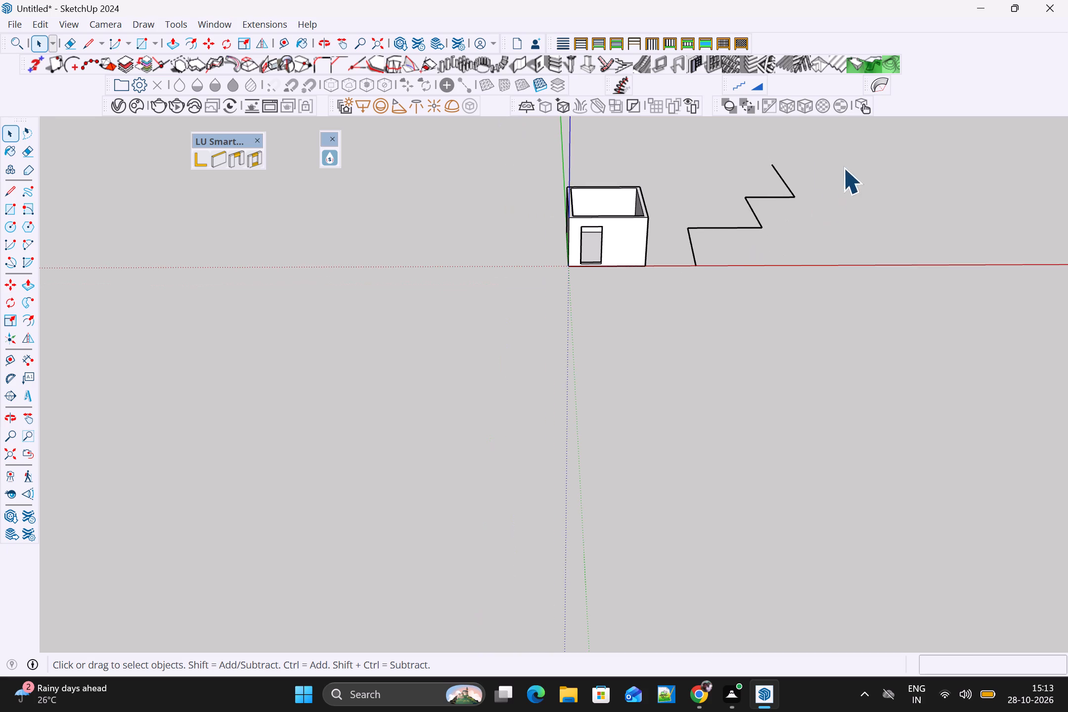
{"action": "left_click_drag", "start_coordinate": [833, 162], "coordinate": [684, 275]}
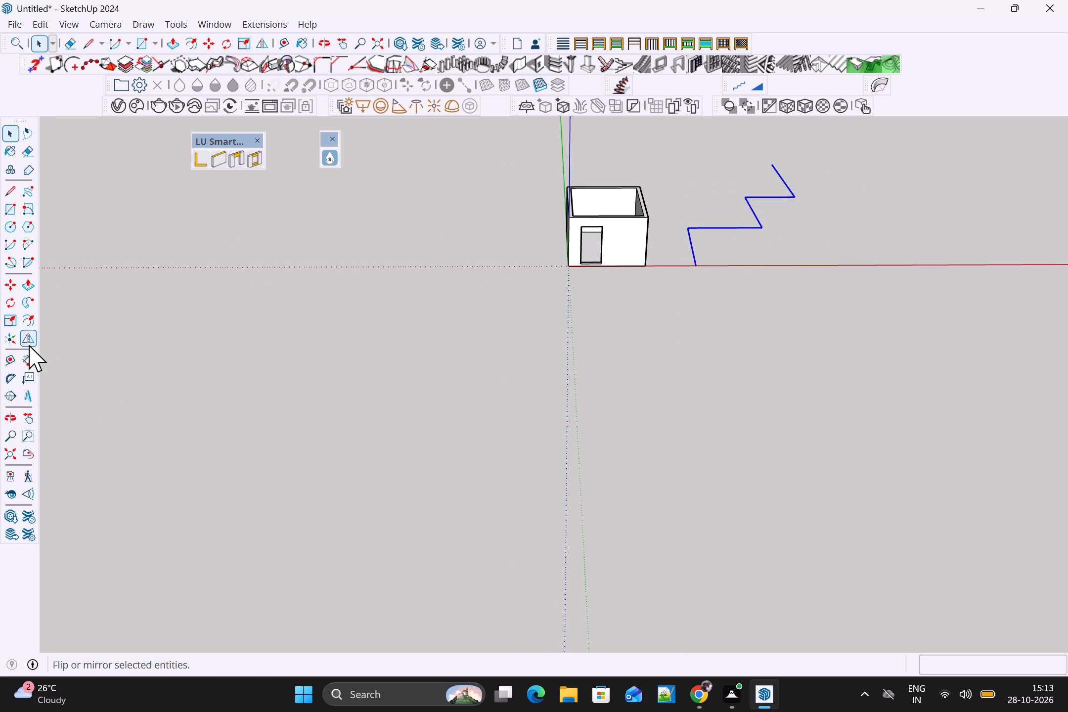
{"action": "scroll", "coordinate": [29, 345], "scroll_direction": "up", "scroll_amount": 3}
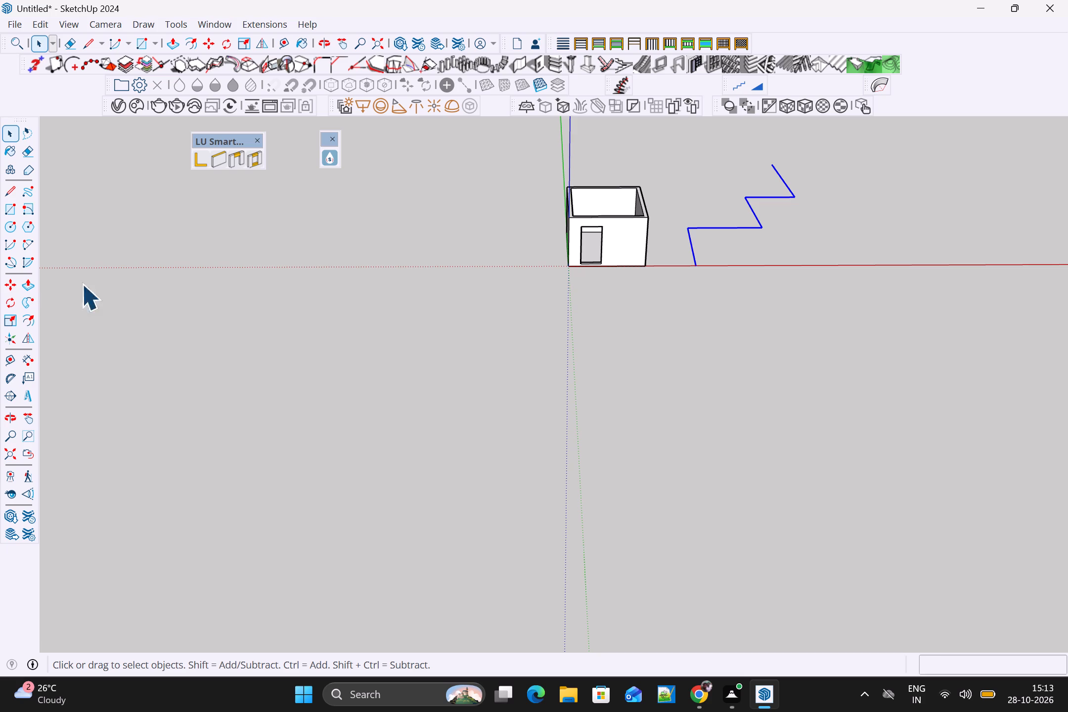
{"action": "right_click", "coordinate": [705, 229]}
{"action": "left_click", "coordinate": [755, 411]}
Draw an upright rectangle of about 10 5/8" by 8 5/16", perpendicular to the green axis, at the stepped path's starting endpoint.
{"action": "scroll", "coordinate": [197, 264], "scroll_direction": "down", "scroll_amount": 2}
{"action": "middle_click_drag", "start_coordinate": [418, 293], "coordinate": [333, 353]}
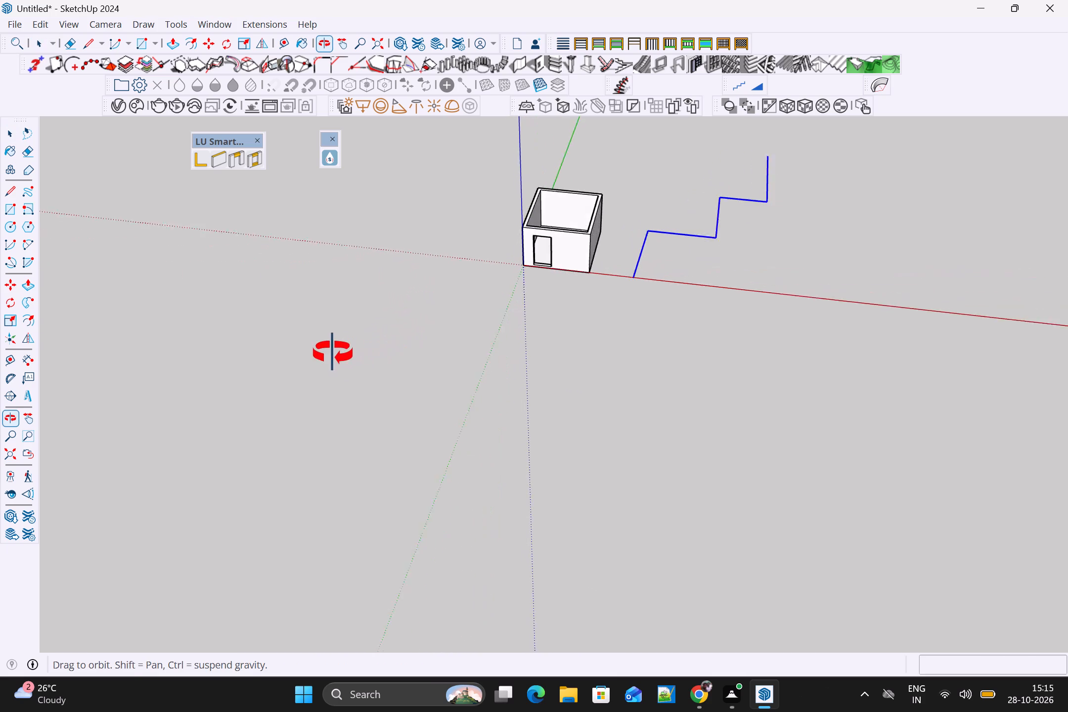
{"action": "middle_click_drag", "start_coordinate": [333, 353], "coordinate": [448, 285]}
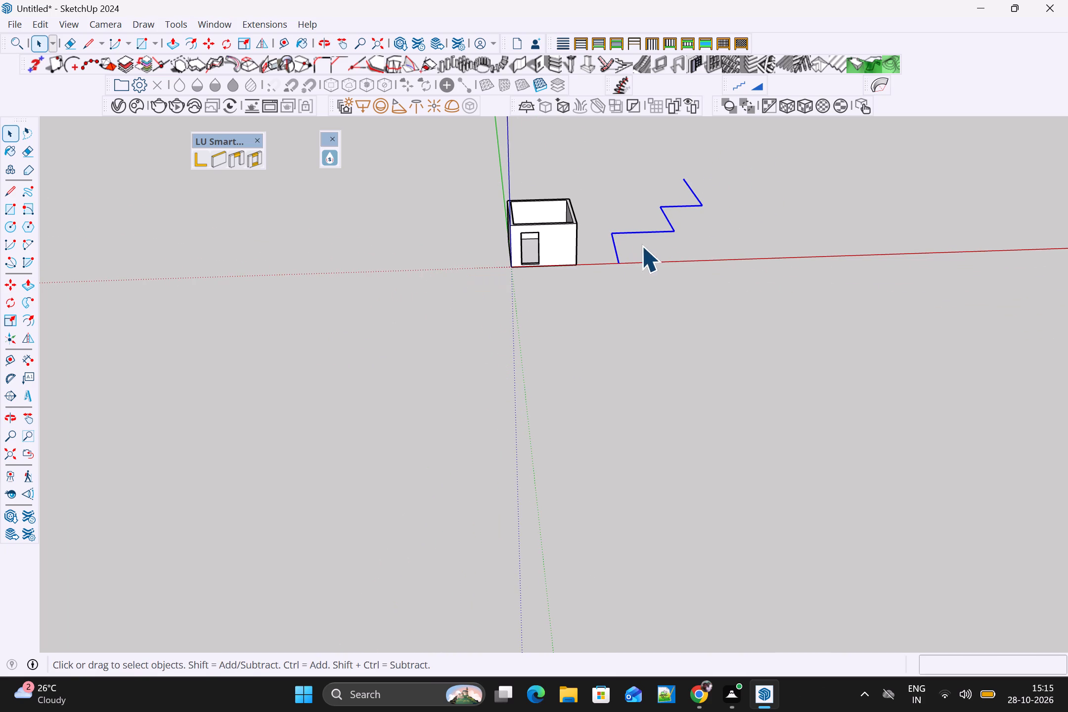
{"action": "scroll", "coordinate": [636, 258], "scroll_direction": "up", "scroll_amount": 19}
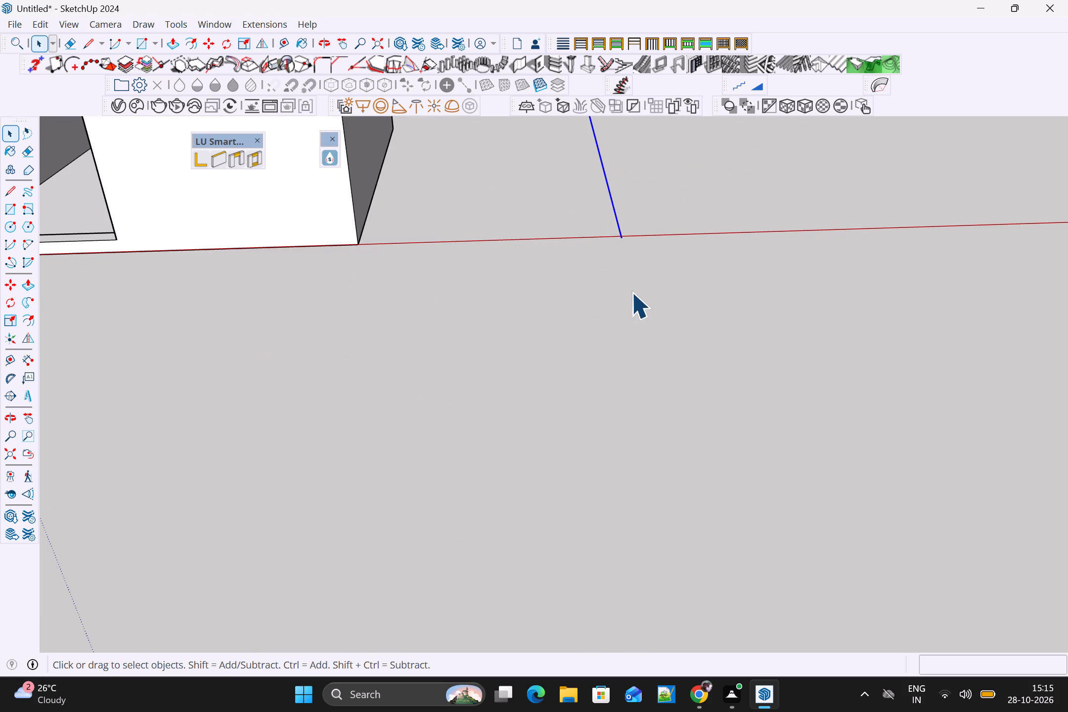
{"action": "key", "text": "r"}
{"action": "left_click_drag", "start_coordinate": [622, 237], "coordinate": [627, 237]}
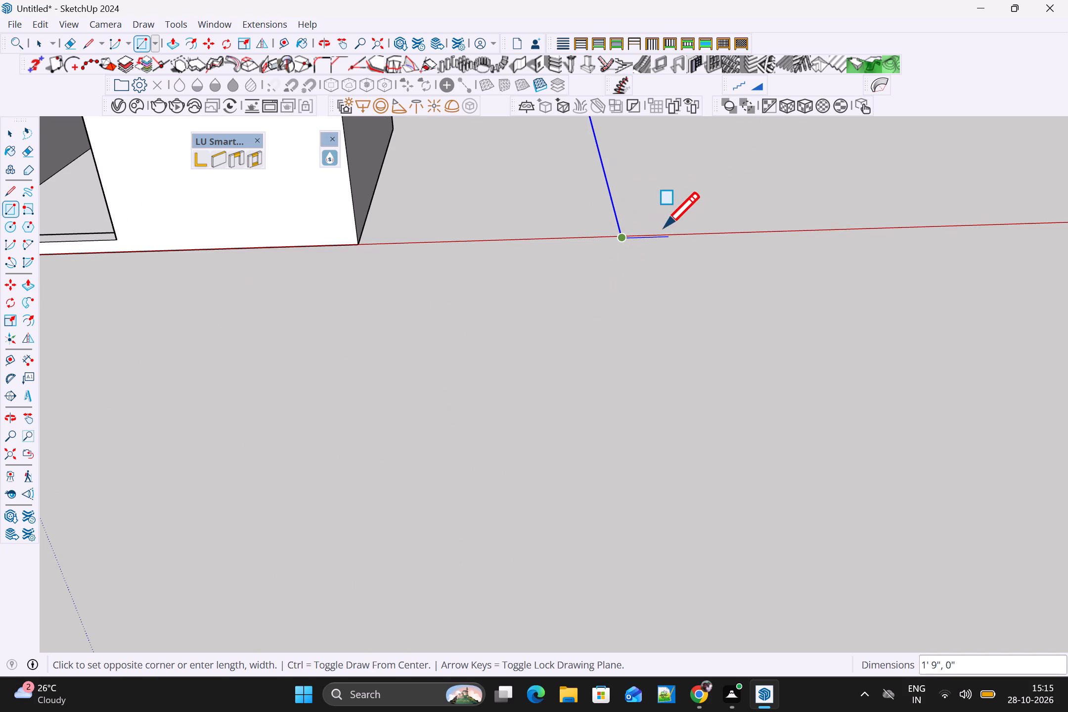
{"action": "scroll", "coordinate": [680, 220], "scroll_direction": "down", "scroll_amount": 2}
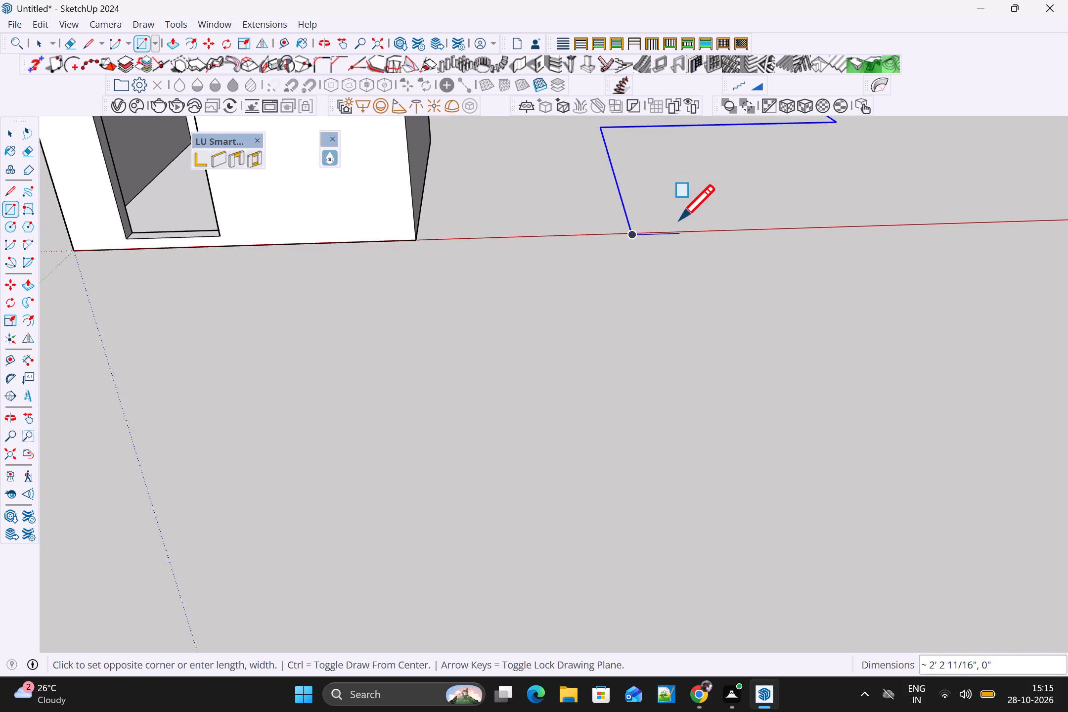
{"action": "scroll", "coordinate": [644, 212], "scroll_direction": "up", "scroll_amount": 2}
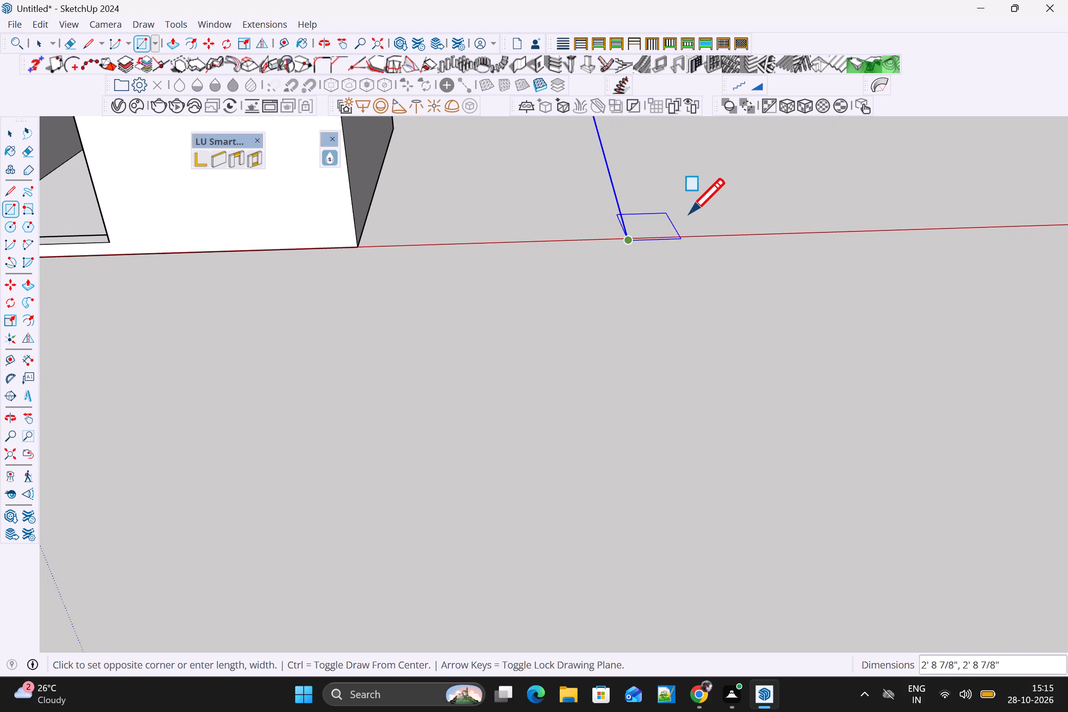
{"action": "scroll", "coordinate": [694, 215], "scroll_direction": "up", "scroll_amount": 3}
{"action": "key", "text": "Up"}
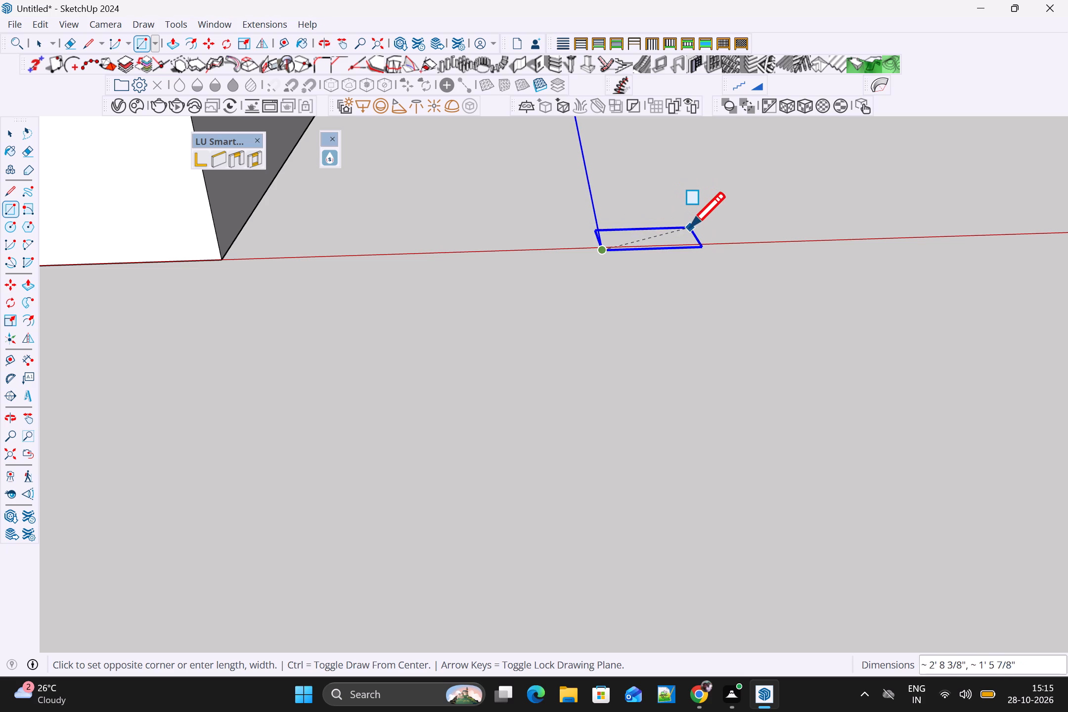
{"action": "key", "text": "Right"}
{"action": "key", "text": "Left"}
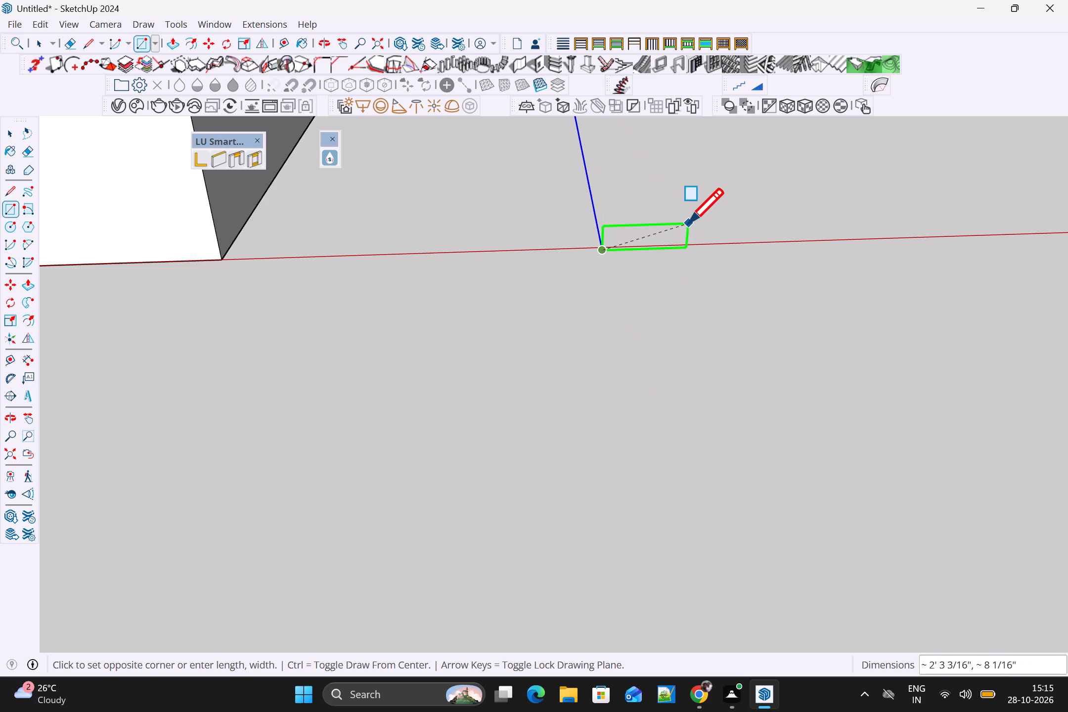
{"action": "left_click", "coordinate": [636, 224]}
Draw a line from the rectangle's top edge midpoint down into the face, followed by a short segment along the red direction.
{"action": "middle_click_drag", "start_coordinate": [643, 250], "coordinate": [601, 295]}
{"action": "scroll", "coordinate": [647, 250], "scroll_direction": "up", "scroll_amount": 7}
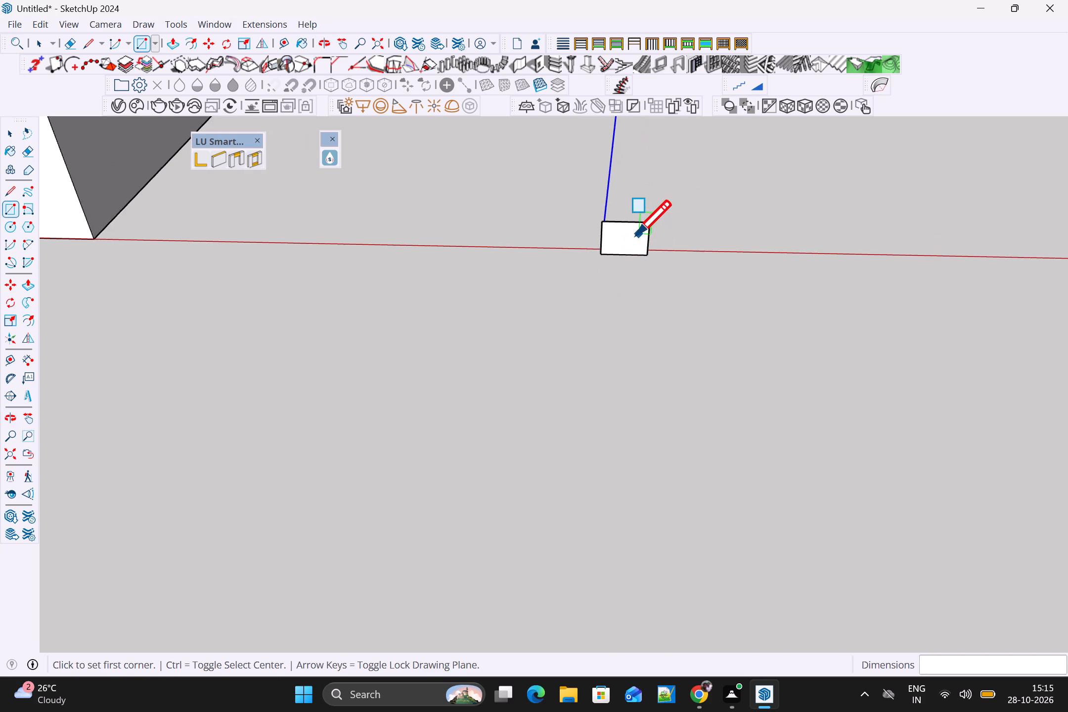
{"action": "scroll", "coordinate": [636, 235], "scroll_direction": "up", "scroll_amount": 2}
{"action": "scroll", "coordinate": [616, 293], "scroll_direction": "up", "scroll_amount": 5}
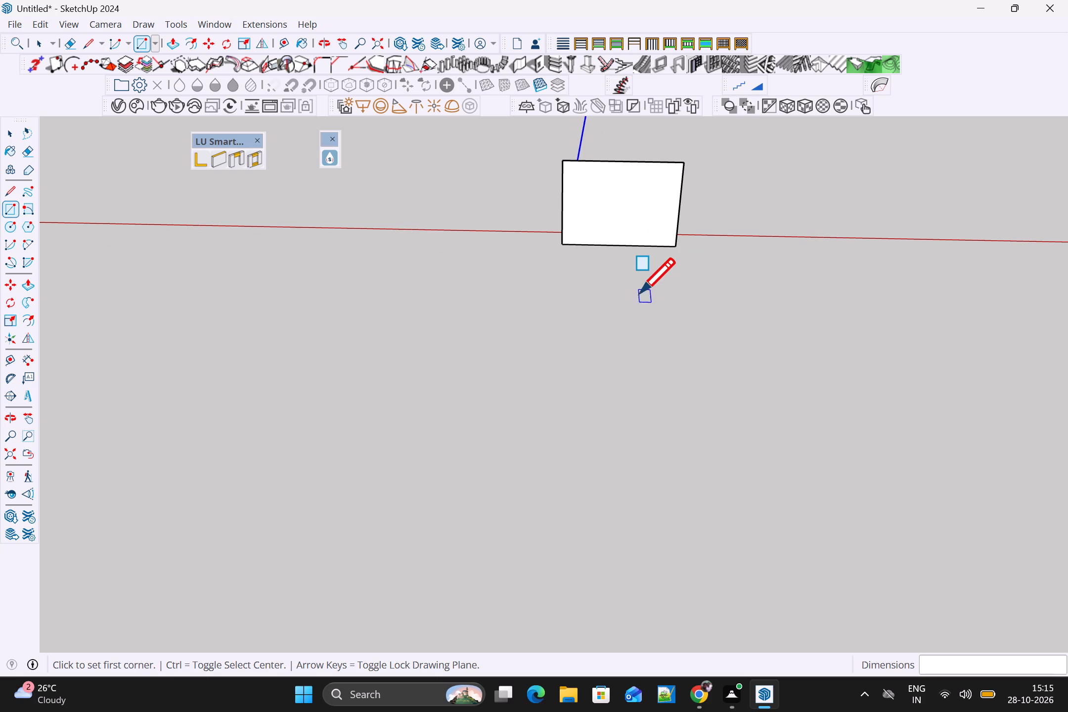
{"action": "key", "text": "l"}
{"action": "left_click", "coordinate": [618, 164]}
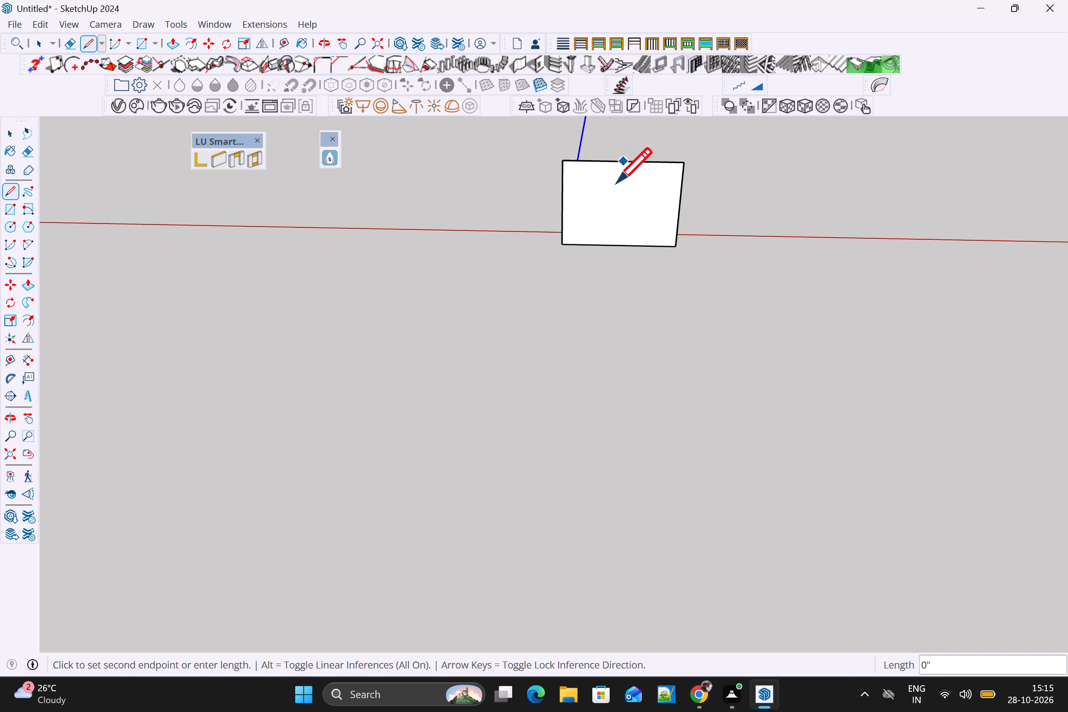
{"action": "left_click", "coordinate": [615, 200]}
{"action": "left_click", "coordinate": [644, 194]}
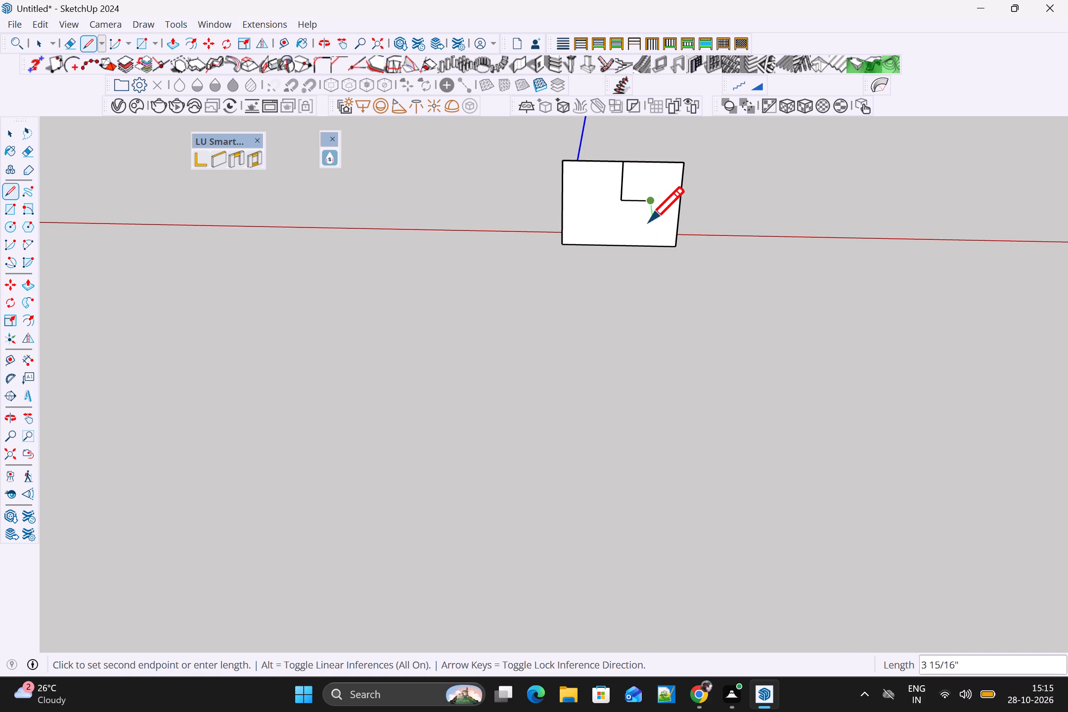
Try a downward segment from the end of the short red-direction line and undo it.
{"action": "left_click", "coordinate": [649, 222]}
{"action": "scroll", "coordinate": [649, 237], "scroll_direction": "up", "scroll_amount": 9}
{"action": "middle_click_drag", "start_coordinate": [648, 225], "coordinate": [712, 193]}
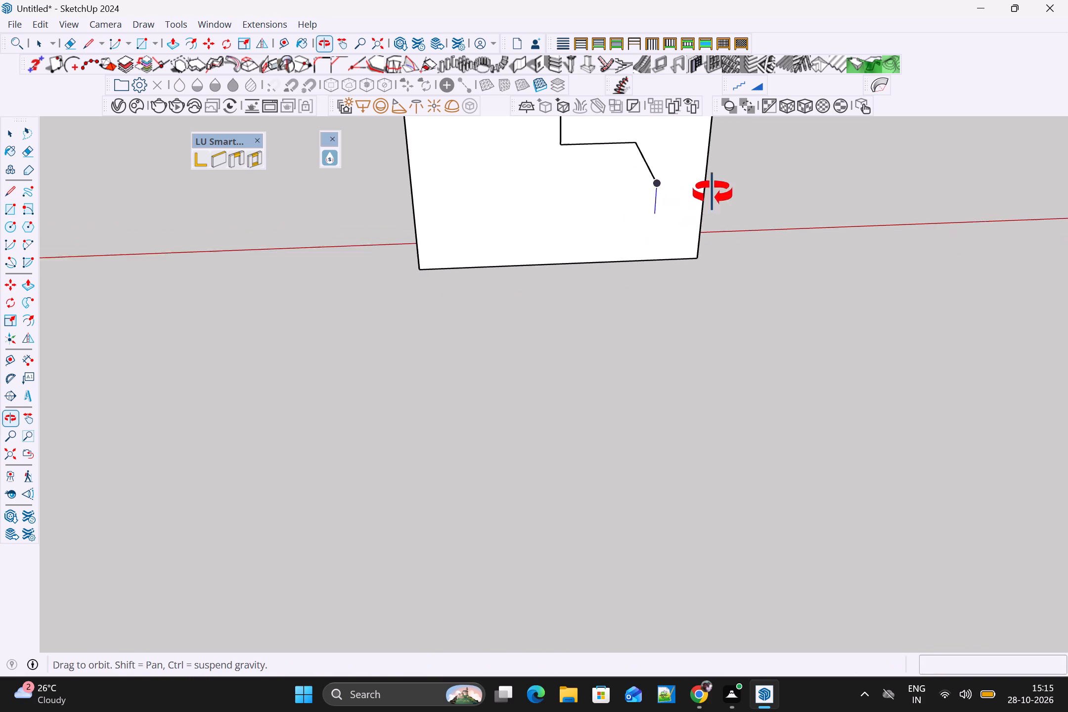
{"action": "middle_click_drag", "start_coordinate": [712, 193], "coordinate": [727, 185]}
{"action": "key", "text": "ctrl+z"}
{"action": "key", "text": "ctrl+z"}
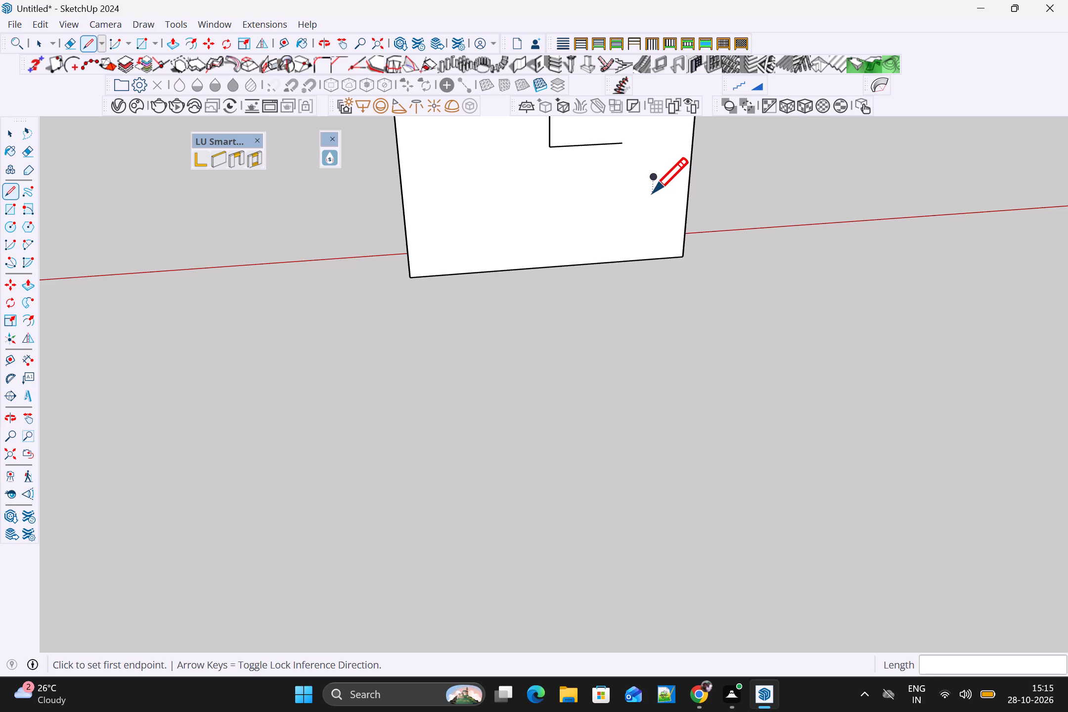
Continue the notch outline from the short line's end: down, back along the red direction, and down to the rectangle's bottom edge.
{"action": "left_click", "coordinate": [619, 211]}
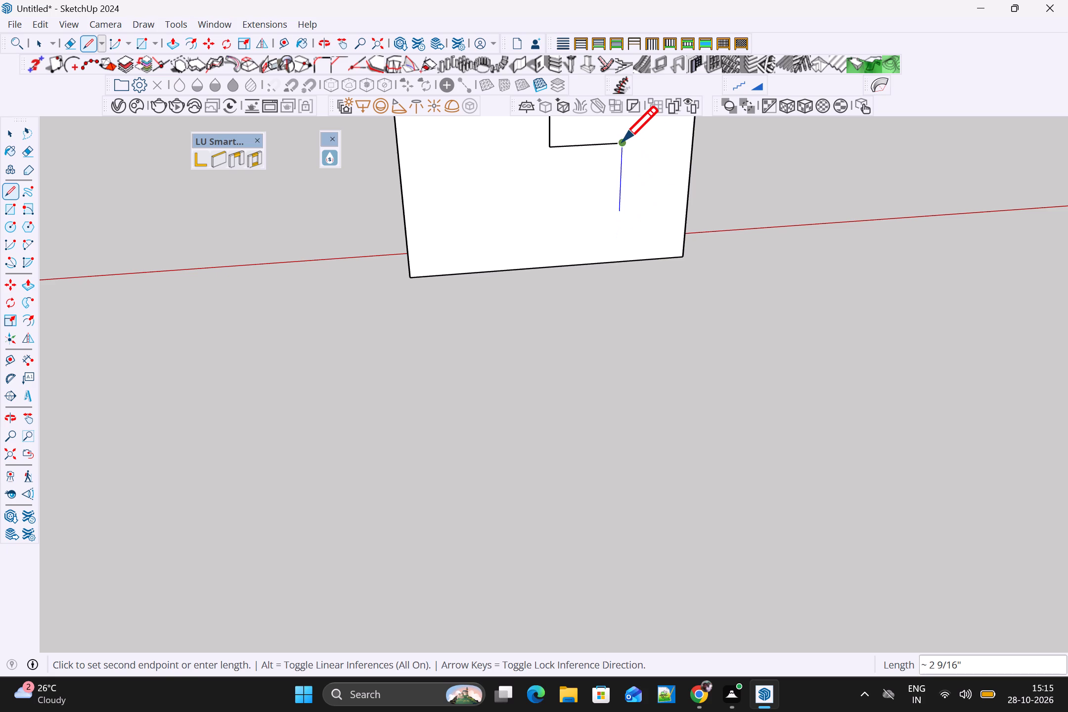
{"action": "key", "text": "Escape"}
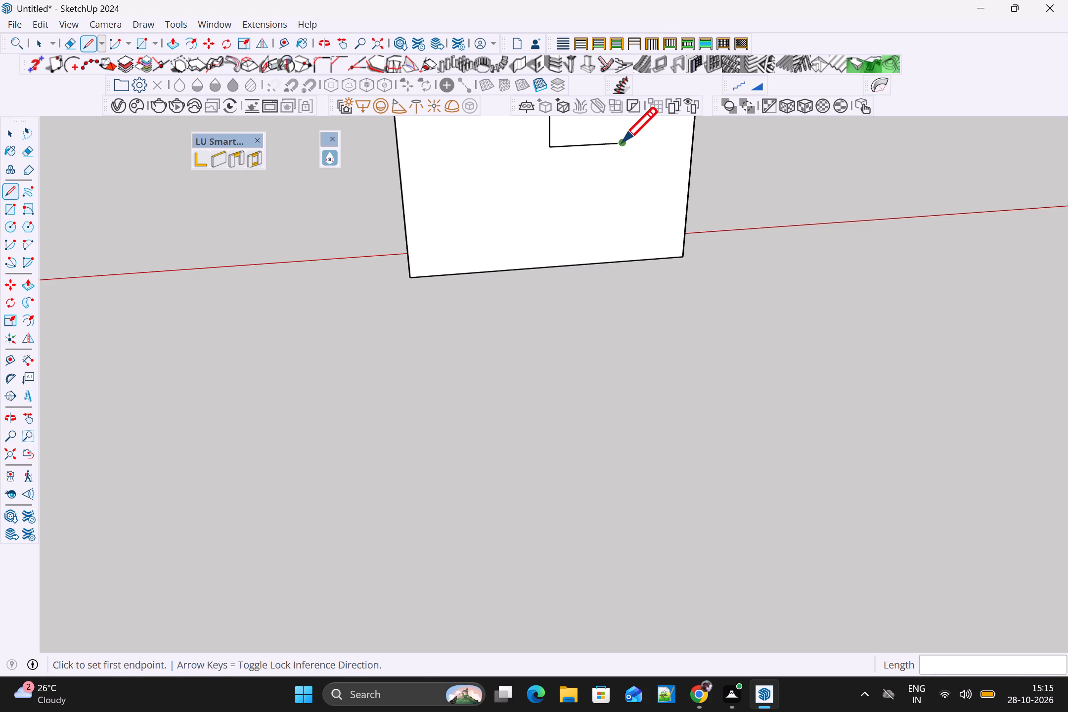
{"action": "left_click", "coordinate": [622, 142]}
{"action": "left_click", "coordinate": [617, 192]}
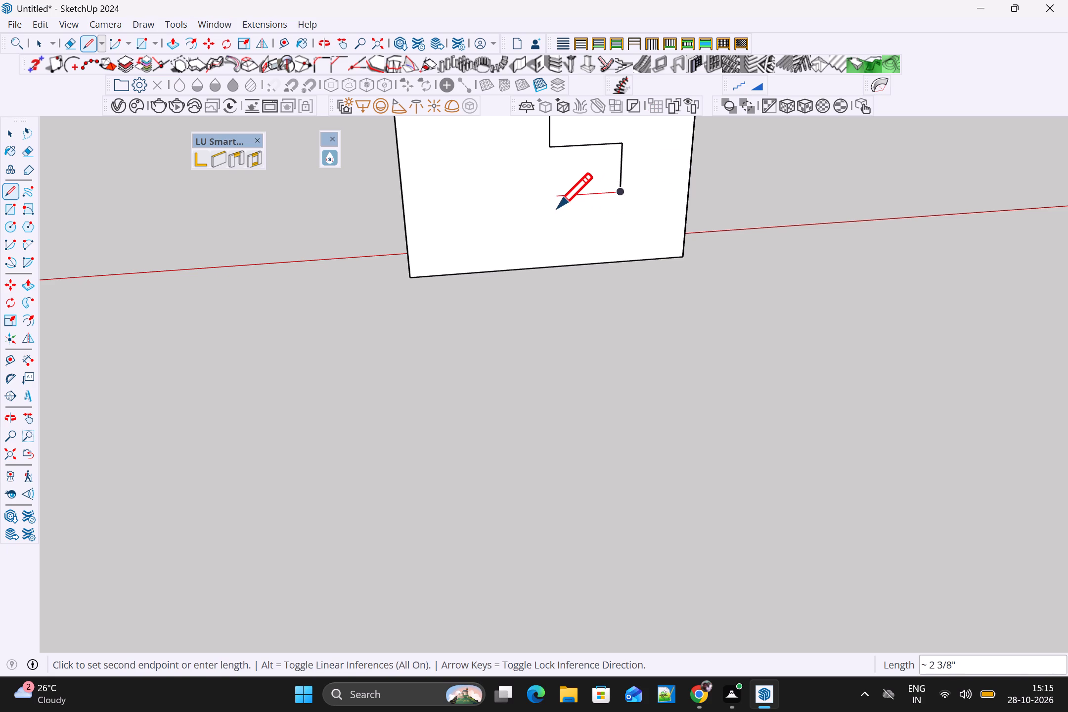
{"action": "left_click", "coordinate": [557, 208]}
{"action": "left_click", "coordinate": [561, 267]}
{"action": "scroll", "coordinate": [562, 268], "scroll_direction": "down", "scroll_amount": 7}
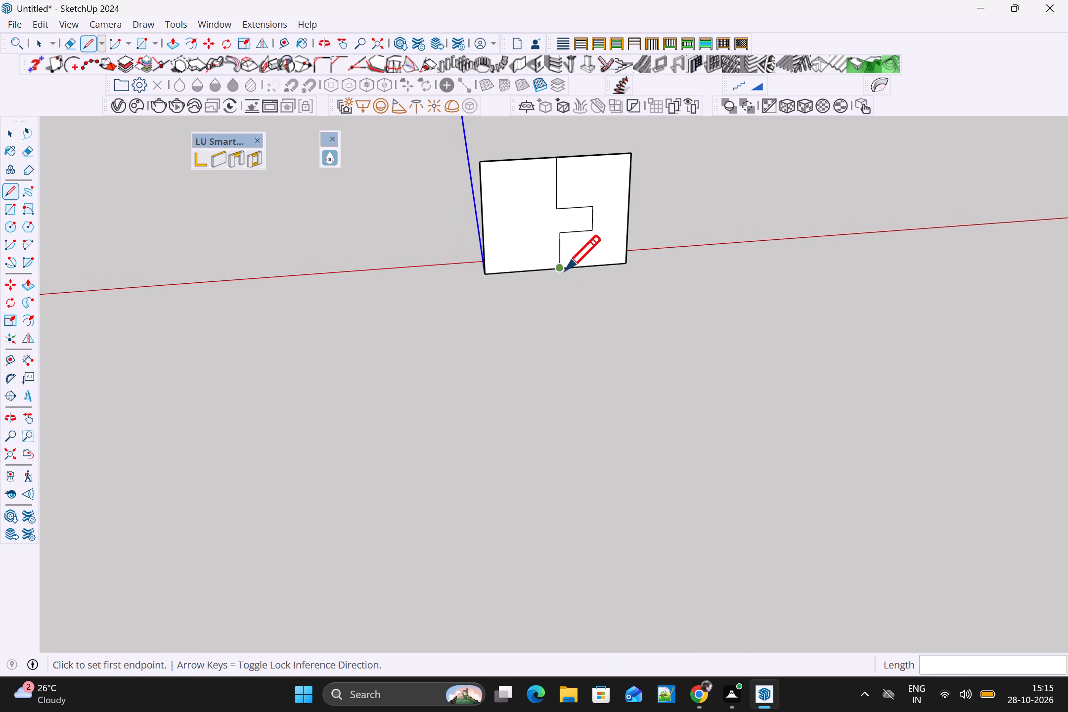
{"action": "key", "text": "Escape"}
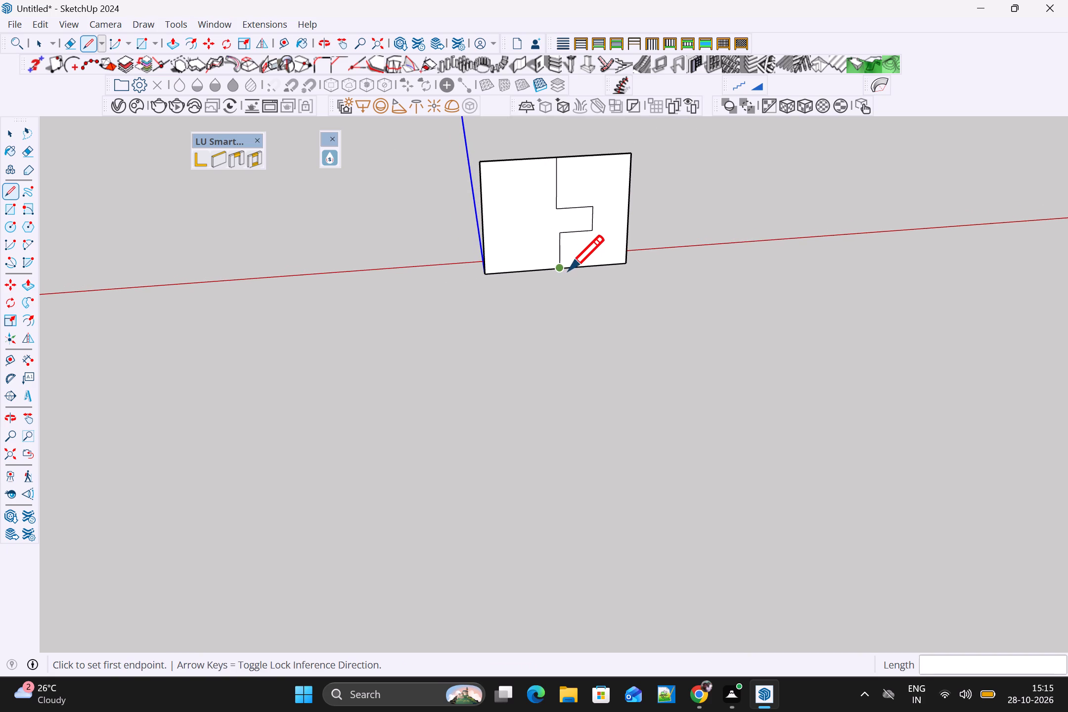
Erase the rectangle's surplus edges beyond the notch outline, leaving only the profile with the small projecting tongue.
{"action": "key", "text": "e"}
{"action": "left_click_drag", "start_coordinate": [621, 165], "coordinate": [613, 199]}
{"action": "left_click_drag", "start_coordinate": [614, 198], "coordinate": [635, 199]}
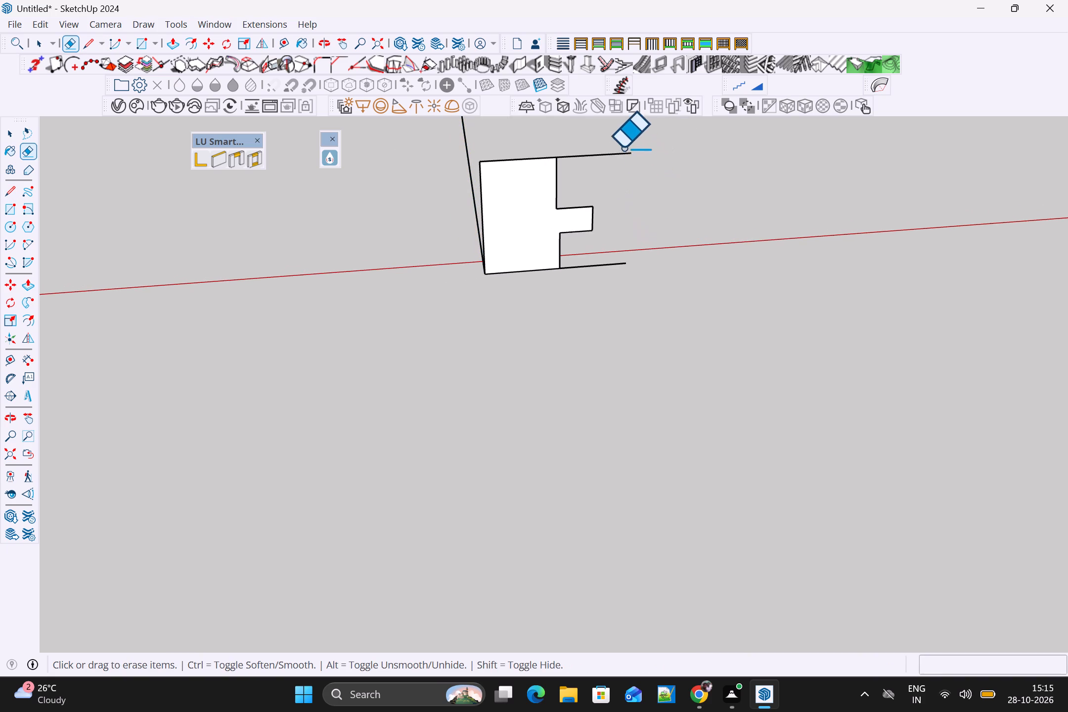
{"action": "left_click_drag", "start_coordinate": [622, 148], "coordinate": [614, 183]}
{"action": "left_click_drag", "start_coordinate": [615, 250], "coordinate": [617, 276]}
{"action": "key", "text": "space"}
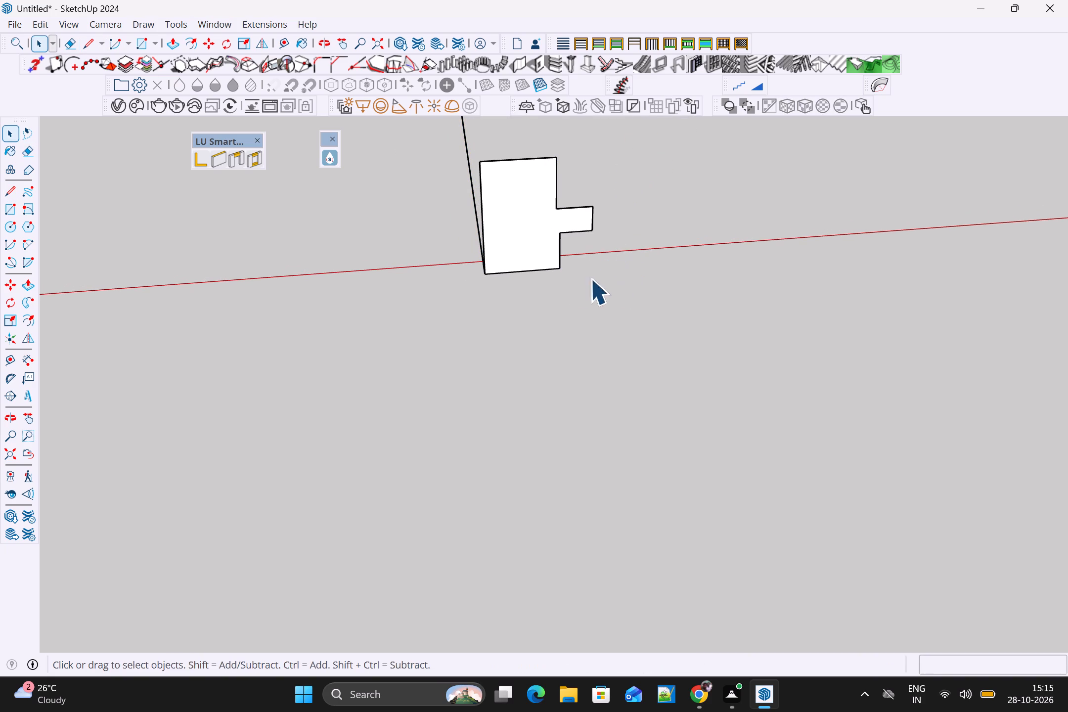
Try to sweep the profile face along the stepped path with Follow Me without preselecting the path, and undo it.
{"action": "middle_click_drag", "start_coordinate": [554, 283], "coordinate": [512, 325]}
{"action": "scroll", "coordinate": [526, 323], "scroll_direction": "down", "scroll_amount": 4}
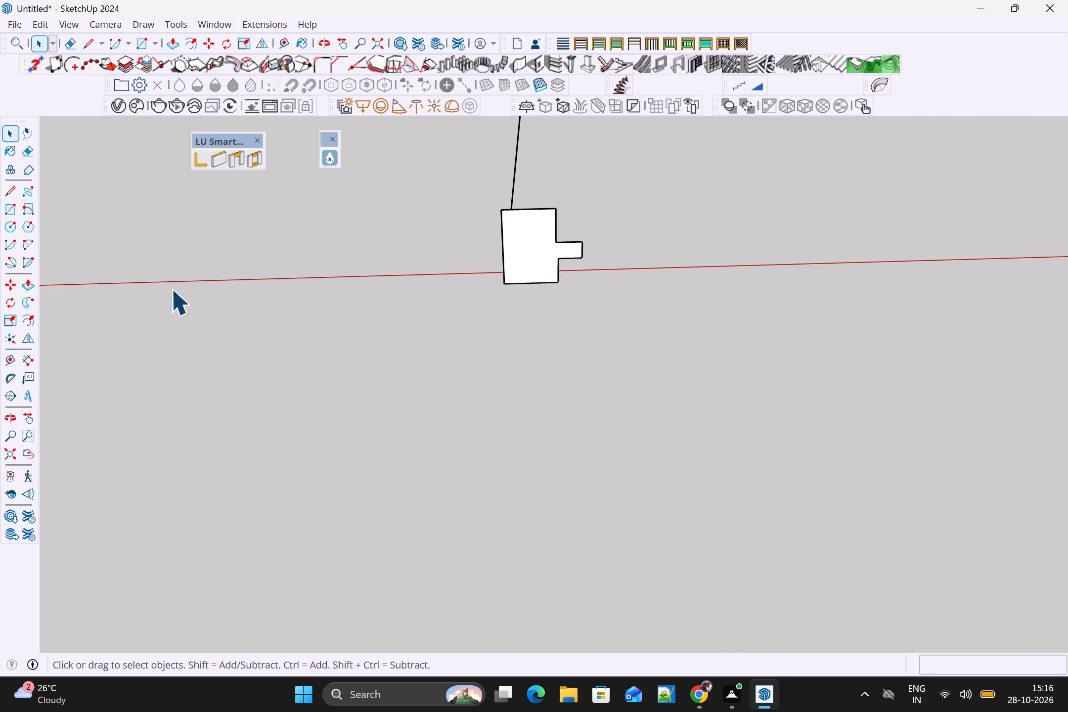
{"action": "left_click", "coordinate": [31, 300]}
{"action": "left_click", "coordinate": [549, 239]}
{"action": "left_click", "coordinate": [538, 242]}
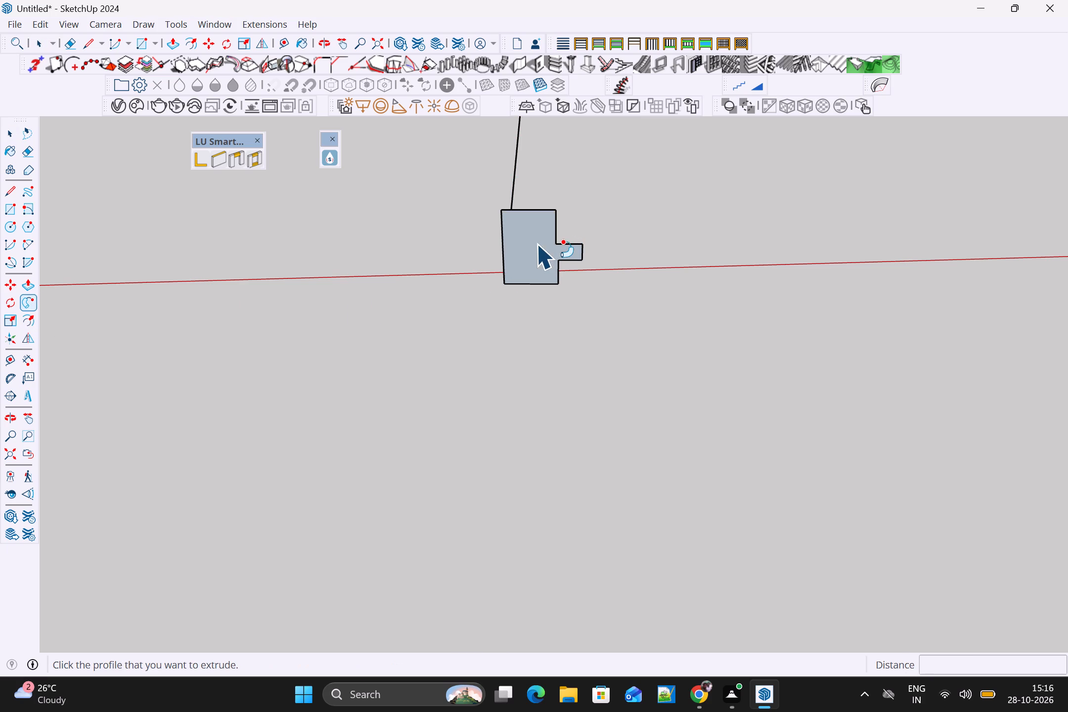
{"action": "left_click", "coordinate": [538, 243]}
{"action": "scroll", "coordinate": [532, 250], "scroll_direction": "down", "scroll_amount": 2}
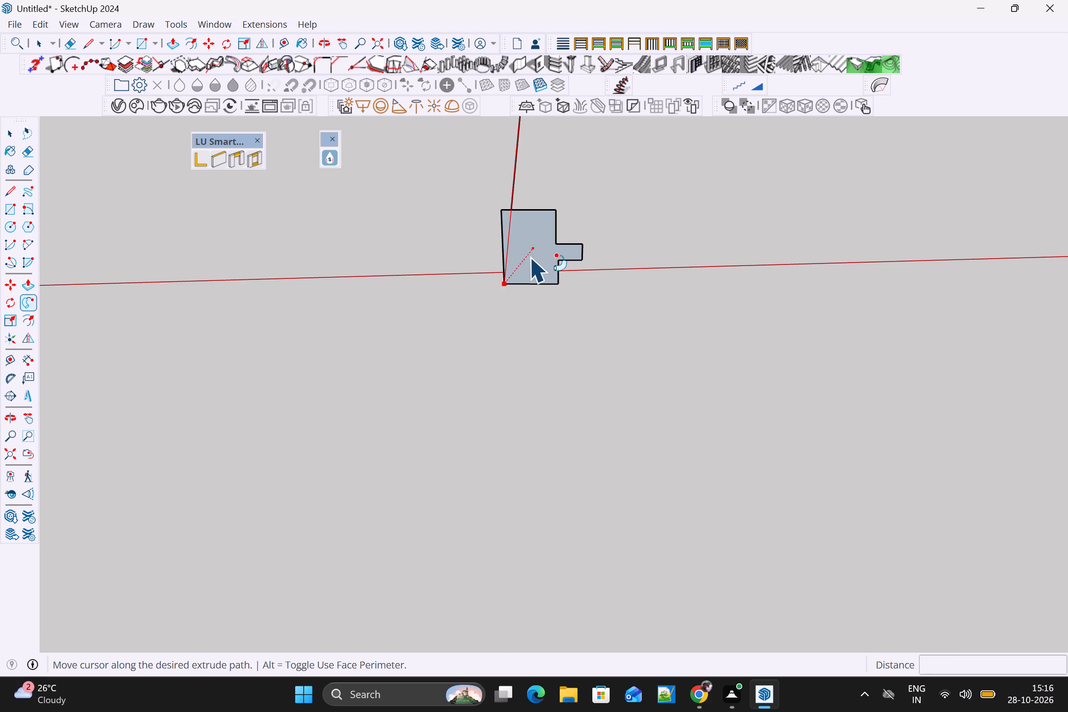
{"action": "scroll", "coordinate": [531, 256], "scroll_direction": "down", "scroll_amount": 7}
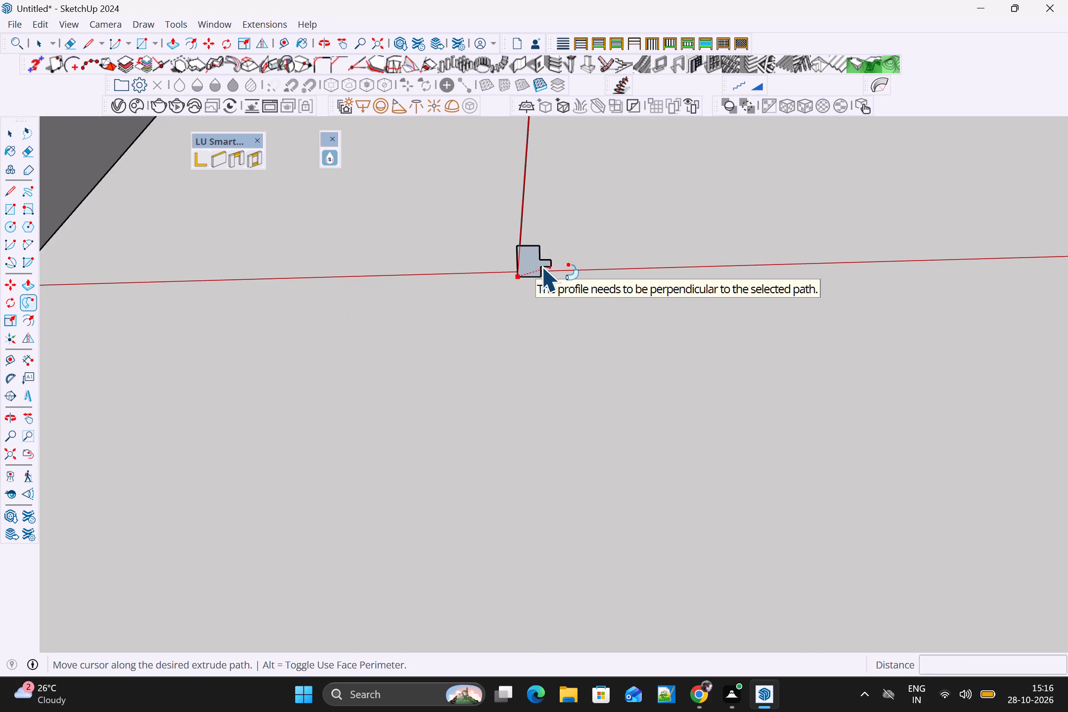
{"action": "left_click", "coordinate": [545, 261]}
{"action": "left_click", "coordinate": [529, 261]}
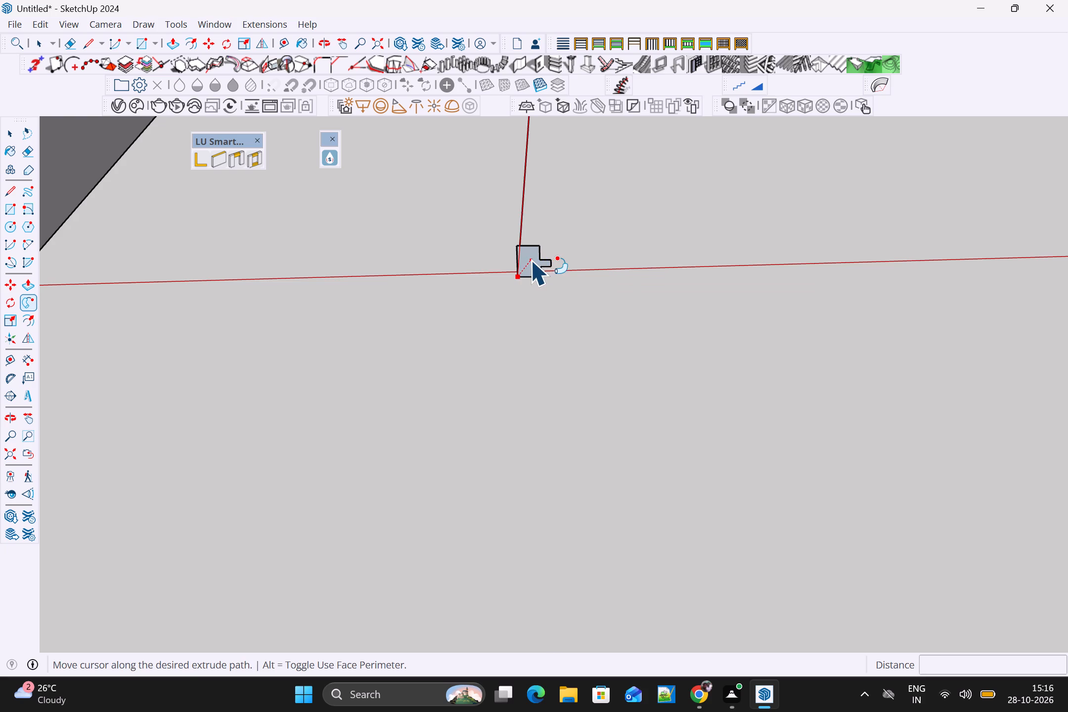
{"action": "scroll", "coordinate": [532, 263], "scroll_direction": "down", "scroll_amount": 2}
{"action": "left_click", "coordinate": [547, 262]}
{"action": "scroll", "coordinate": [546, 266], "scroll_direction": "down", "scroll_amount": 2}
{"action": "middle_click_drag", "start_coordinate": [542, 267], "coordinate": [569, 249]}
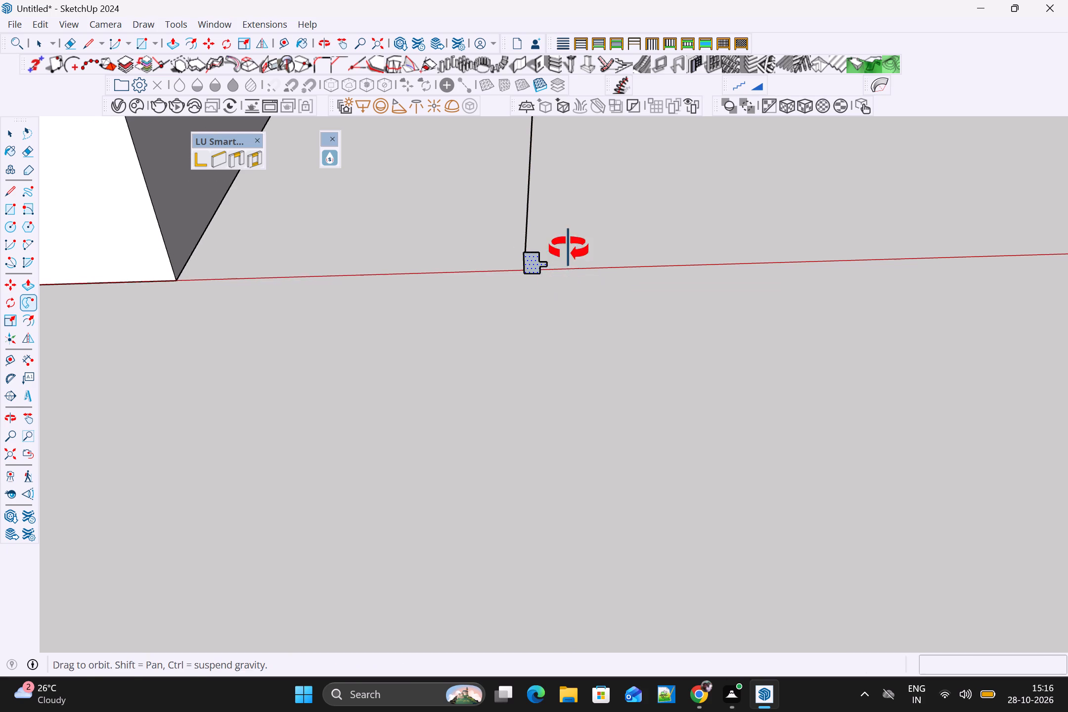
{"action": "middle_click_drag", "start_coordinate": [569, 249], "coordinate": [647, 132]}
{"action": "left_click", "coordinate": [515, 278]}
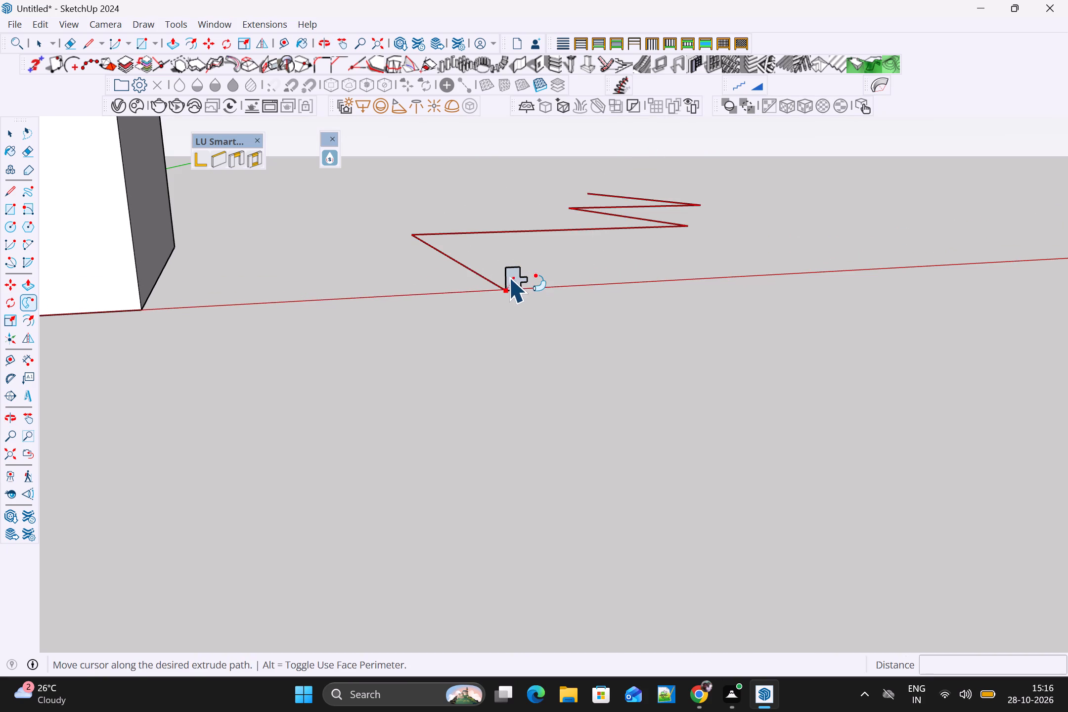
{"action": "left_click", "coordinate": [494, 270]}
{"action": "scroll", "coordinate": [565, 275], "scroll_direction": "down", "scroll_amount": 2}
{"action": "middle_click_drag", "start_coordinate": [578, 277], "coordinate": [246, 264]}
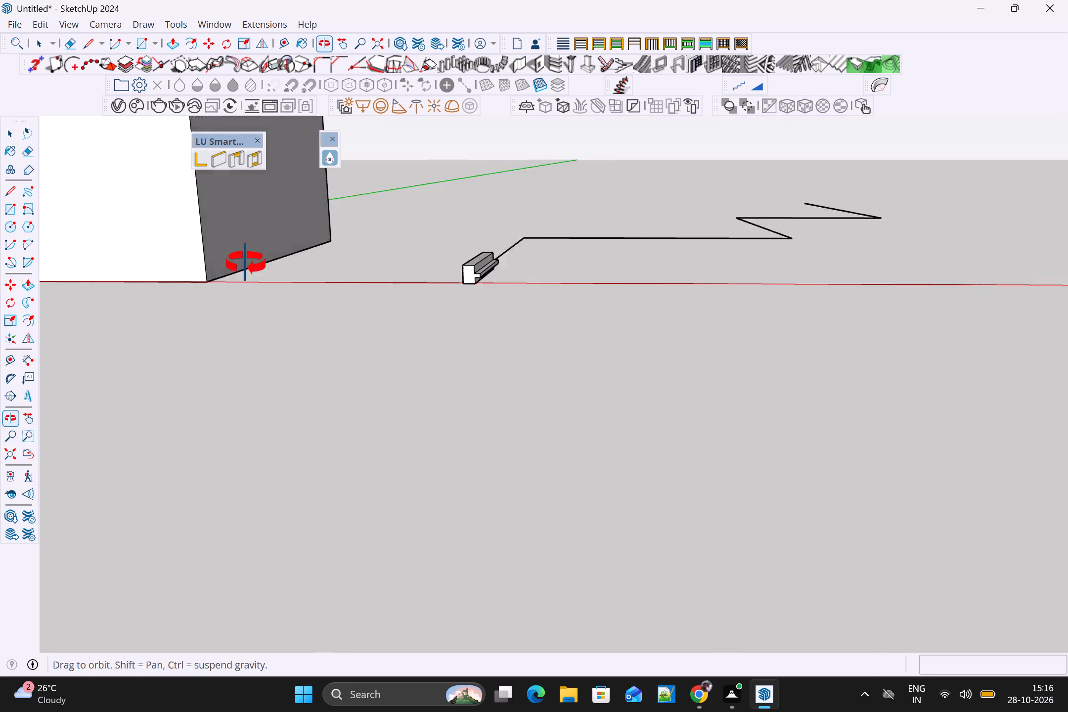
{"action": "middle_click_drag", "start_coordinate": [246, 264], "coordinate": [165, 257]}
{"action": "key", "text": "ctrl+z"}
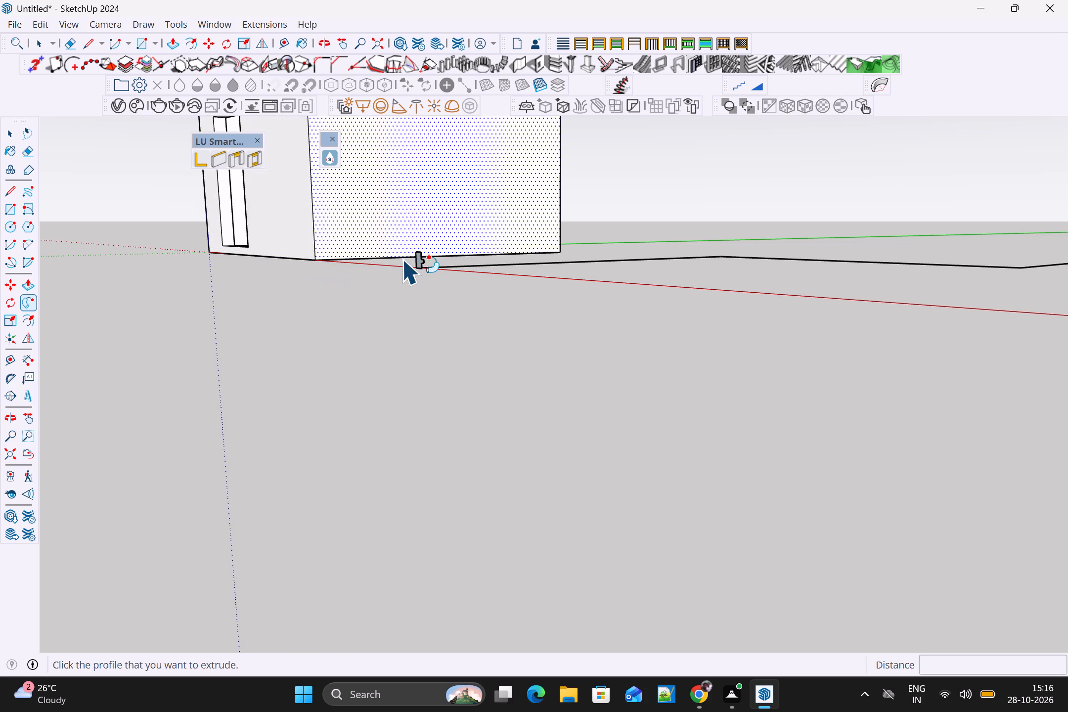
Preselect all edges of the stepped path and sweep the tongued profile face along them with Follow Me.
{"action": "scroll", "coordinate": [403, 258], "scroll_direction": "up", "scroll_amount": 9}
{"action": "key", "text": "space"}
{"action": "left_click", "coordinate": [563, 285]}
{"action": "left_click_drag", "start_coordinate": [571, 287], "coordinate": [551, 335]}
{"action": "scroll", "coordinate": [550, 323], "scroll_direction": "down", "scroll_amount": 17}
{"action": "middle_click_drag", "start_coordinate": [579, 363], "coordinate": [780, 454]}
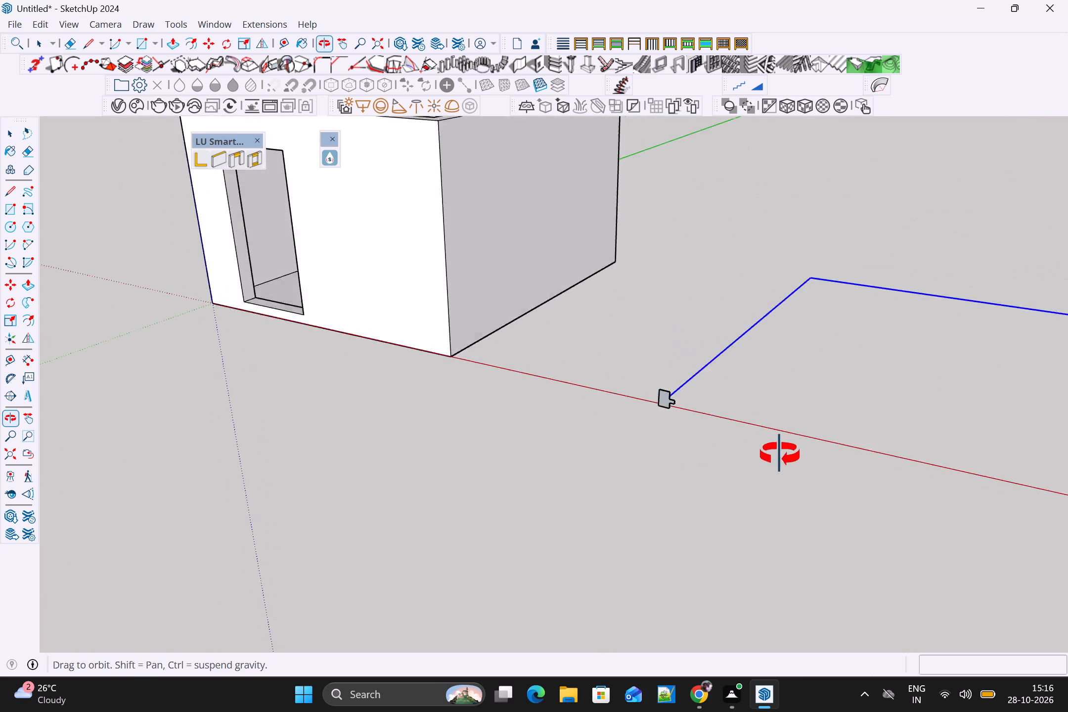
{"action": "middle_click_drag", "start_coordinate": [780, 454], "coordinate": [810, 446]}
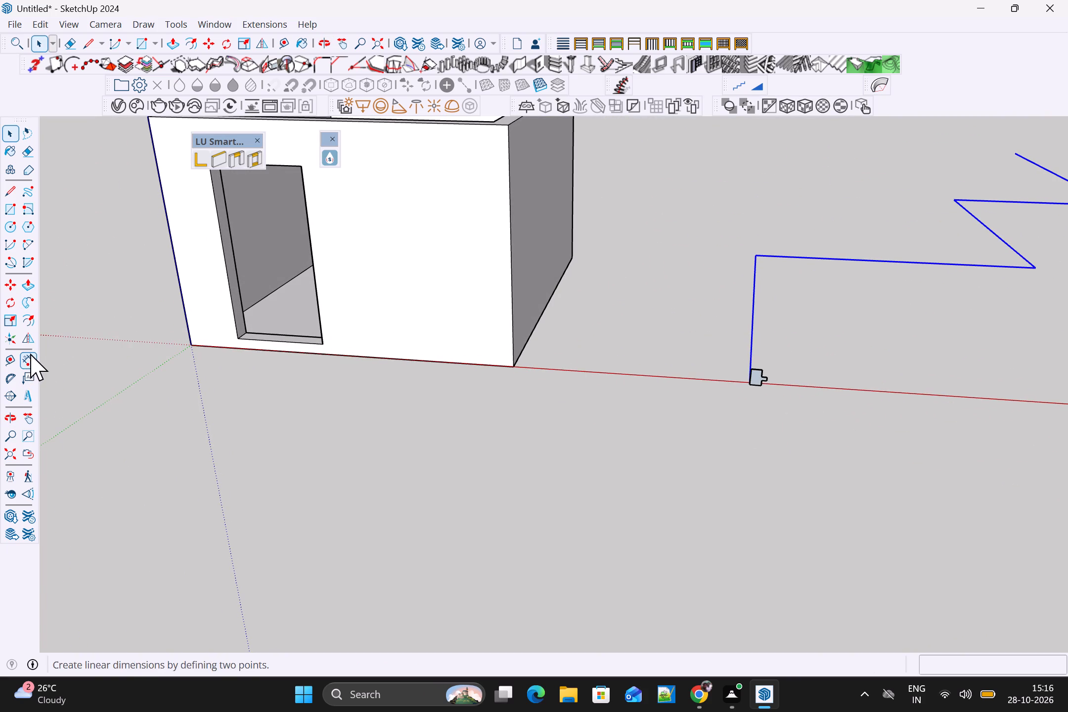
{"action": "left_click", "coordinate": [27, 301]}
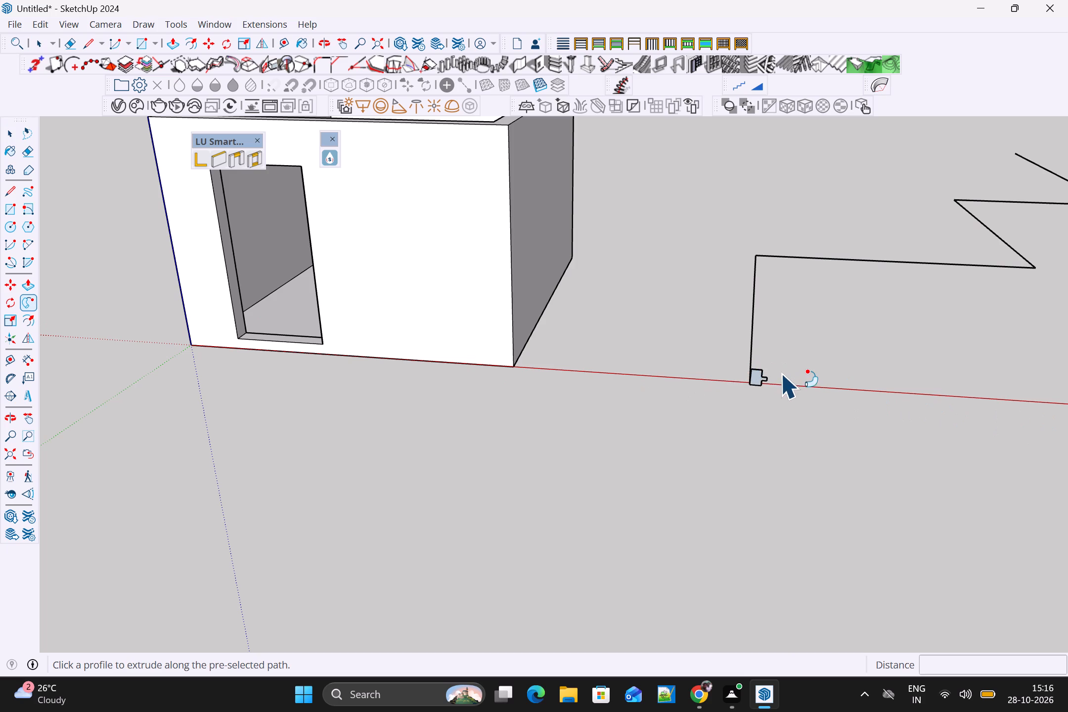
{"action": "left_click", "coordinate": [758, 376]}
Examine the swept moulding's profile and corners along the stepped path from several angles.
{"action": "scroll", "coordinate": [760, 381], "scroll_direction": "down", "scroll_amount": 3}
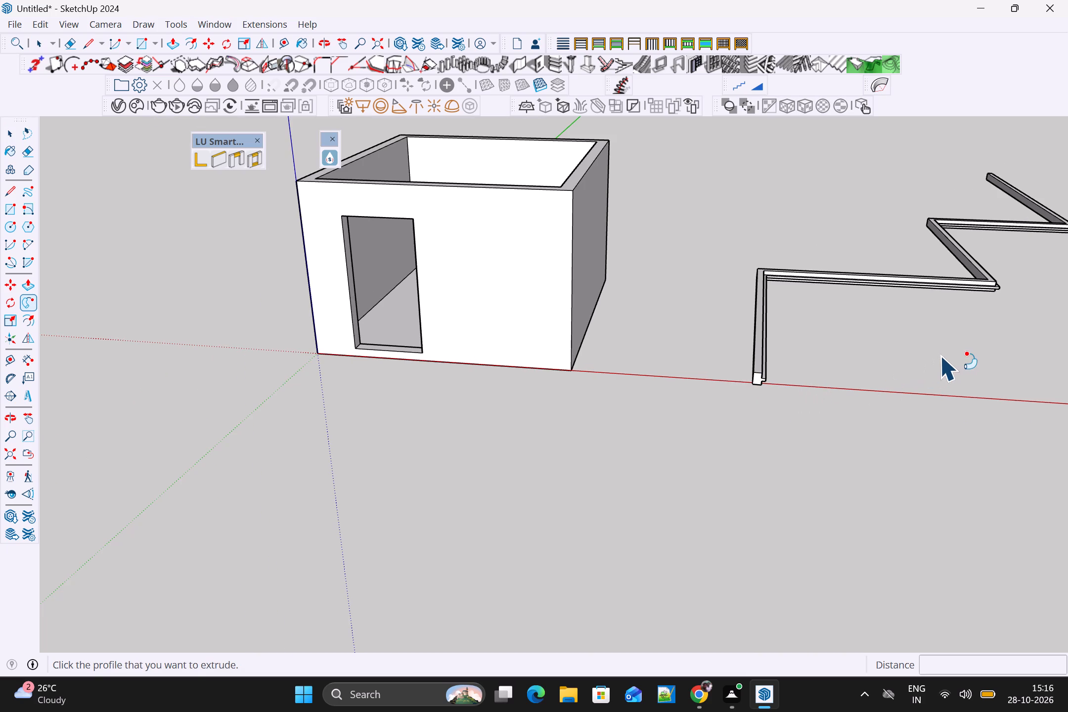
{"action": "middle_click_drag", "start_coordinate": [901, 355], "coordinate": [489, 359], "text": "shift"}
{"action": "scroll", "coordinate": [644, 327], "scroll_direction": "up", "scroll_amount": 3}
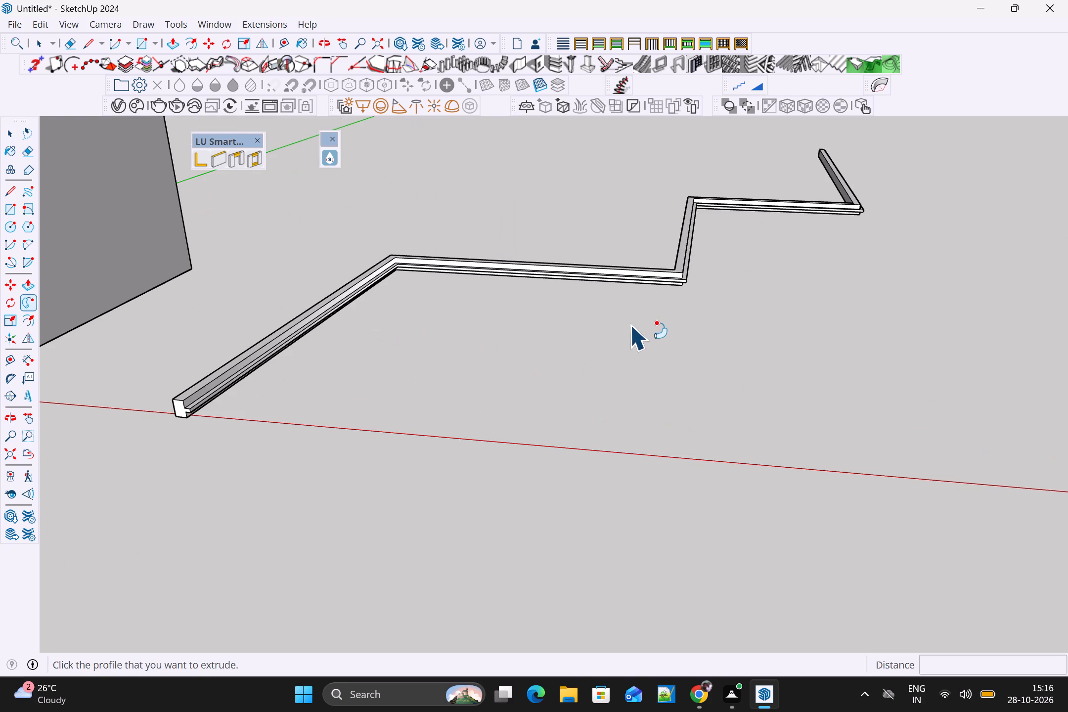
{"action": "middle_click_drag", "start_coordinate": [631, 326], "coordinate": [717, 335]}
{"action": "scroll", "coordinate": [631, 326], "scroll_direction": "up", "scroll_amount": 1}
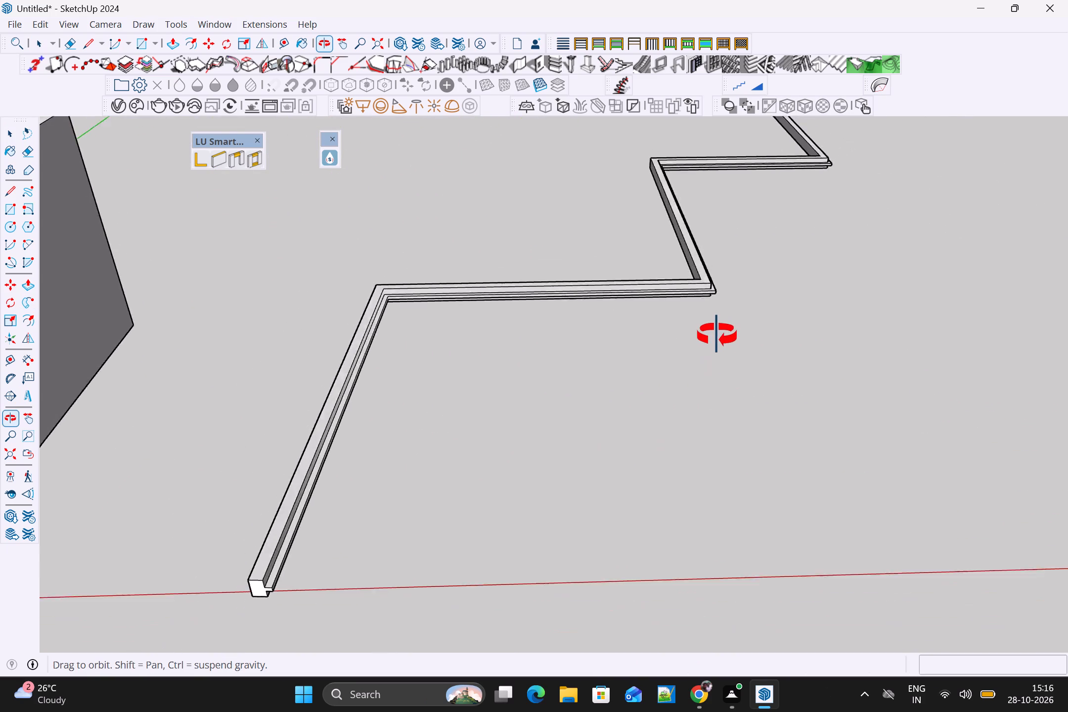
{"action": "middle_click_drag", "start_coordinate": [717, 335], "coordinate": [718, 317]}
{"action": "scroll", "coordinate": [718, 317], "scroll_direction": "down", "scroll_amount": 1}
{"action": "scroll", "coordinate": [605, 364], "scroll_direction": "up", "scroll_amount": 4}
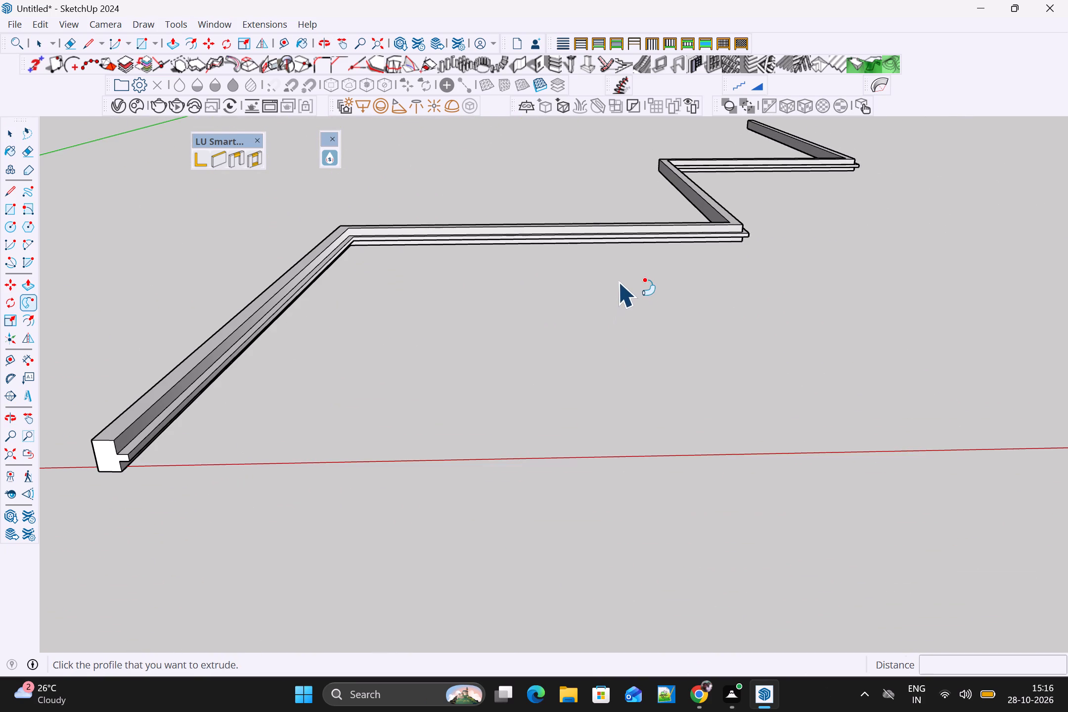
{"action": "middle_click_drag", "start_coordinate": [564, 388], "coordinate": [567, 342]}
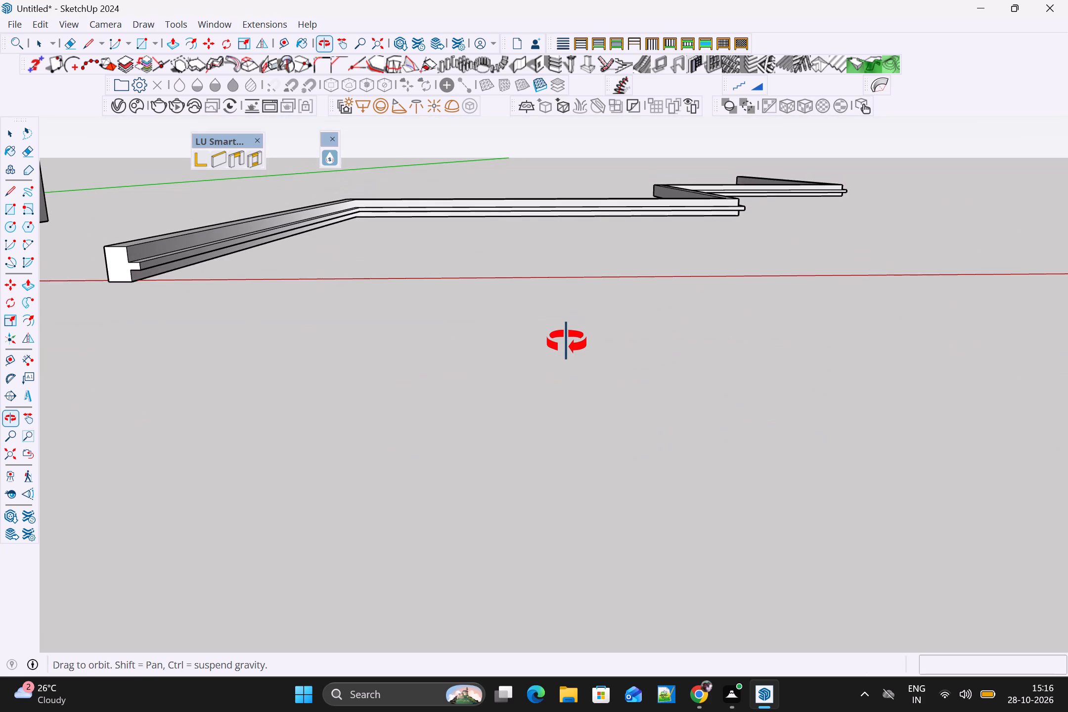
{"action": "middle_click_drag", "start_coordinate": [567, 342], "coordinate": [567, 345]}
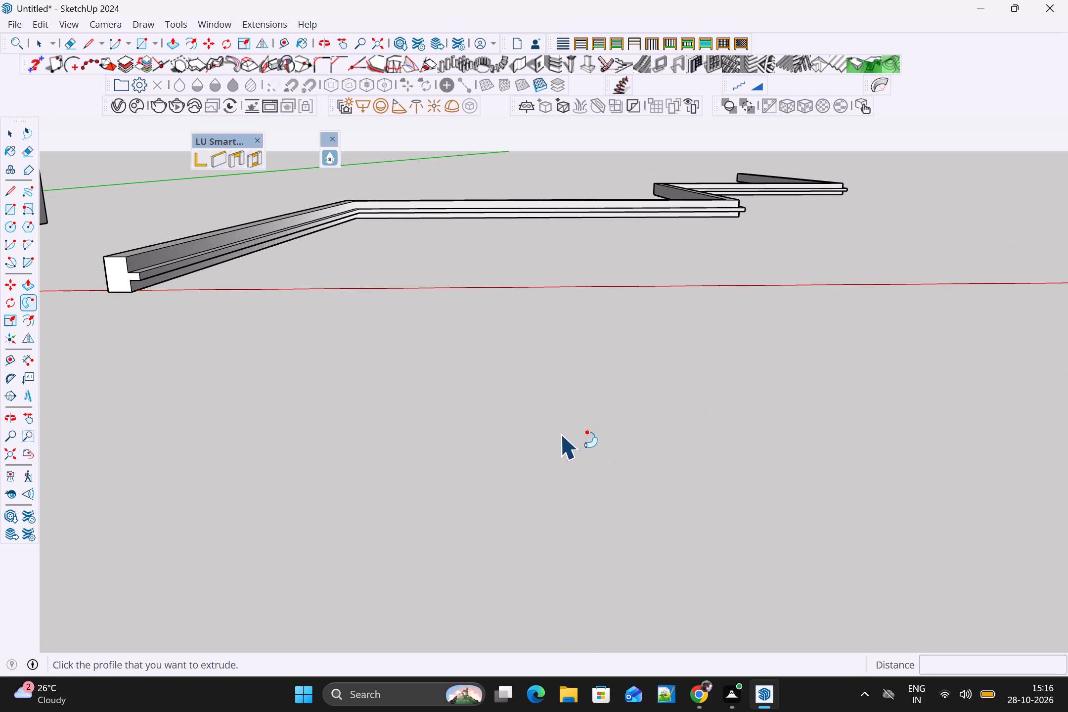
{"action": "scroll", "coordinate": [570, 445], "scroll_direction": "down", "scroll_amount": 4}
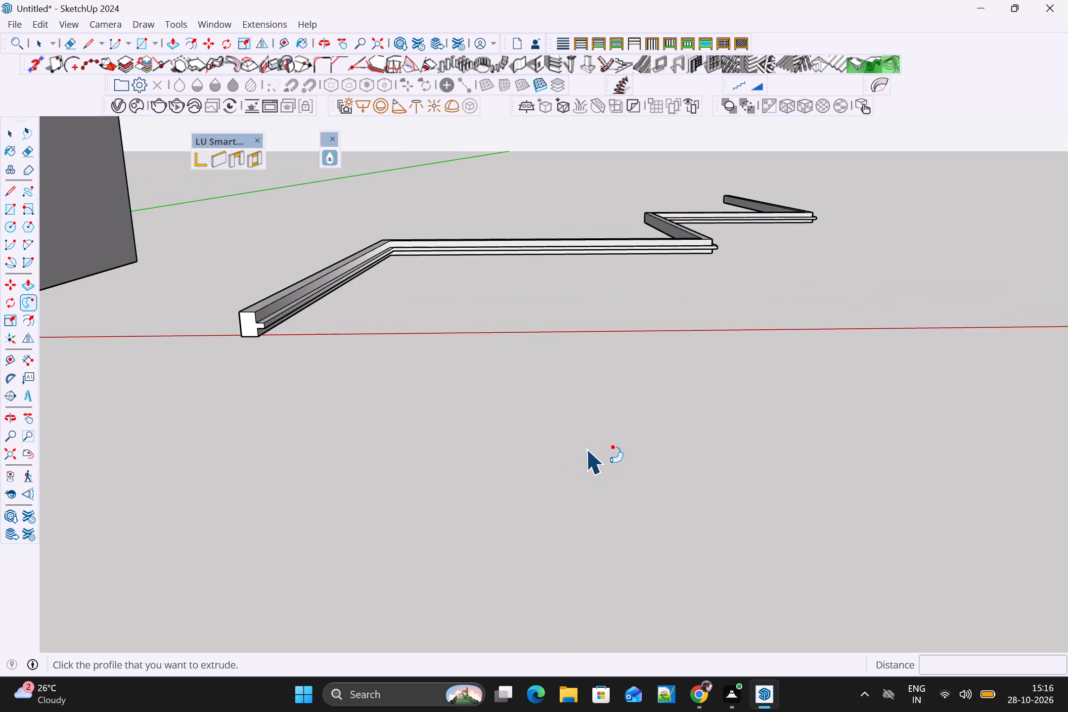
{"action": "scroll", "coordinate": [580, 456], "scroll_direction": "down", "scroll_amount": 3}
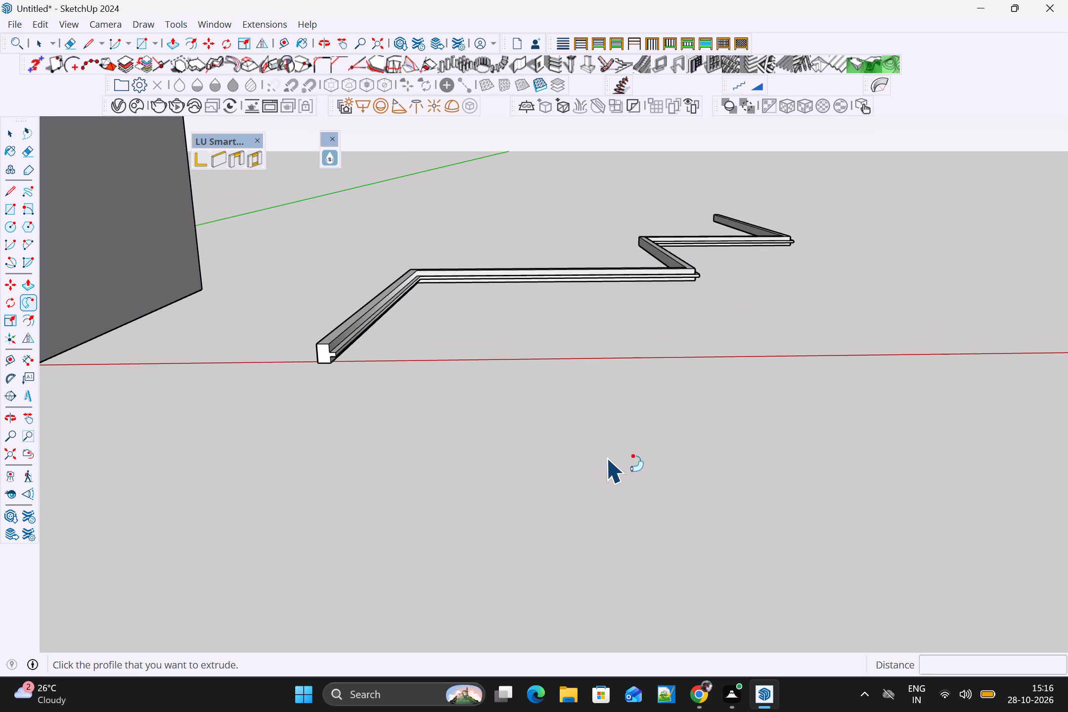
{"action": "scroll", "coordinate": [611, 446], "scroll_direction": "down", "scroll_amount": 2}
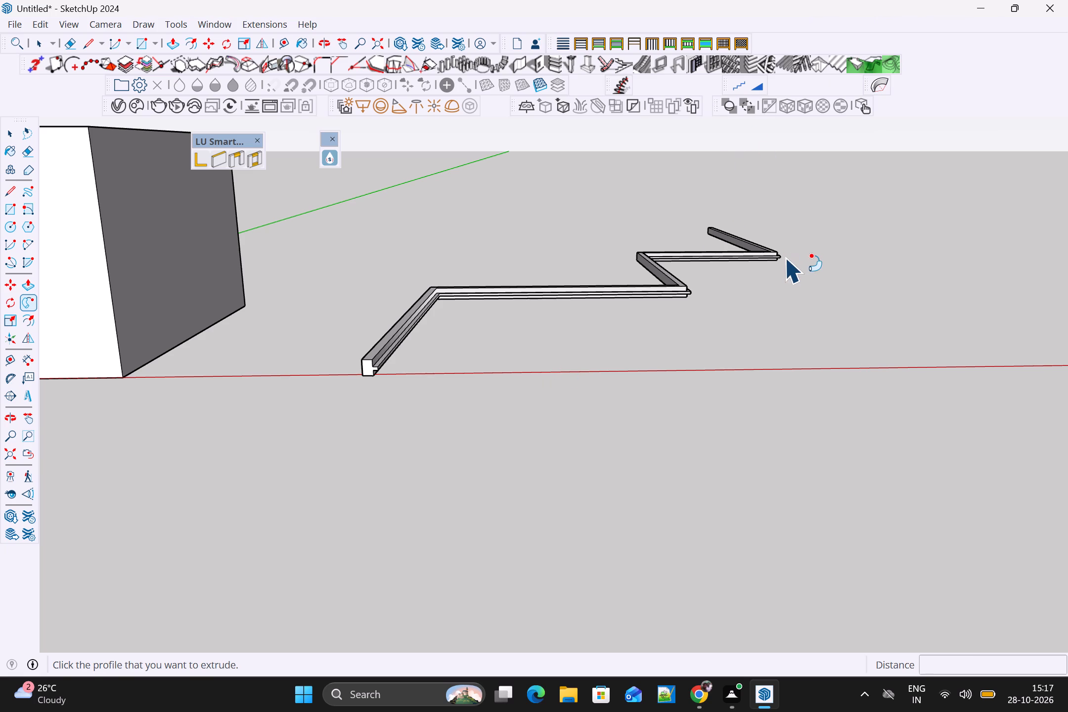
{"action": "scroll", "coordinate": [808, 293], "scroll_direction": "up", "scroll_amount": 3}
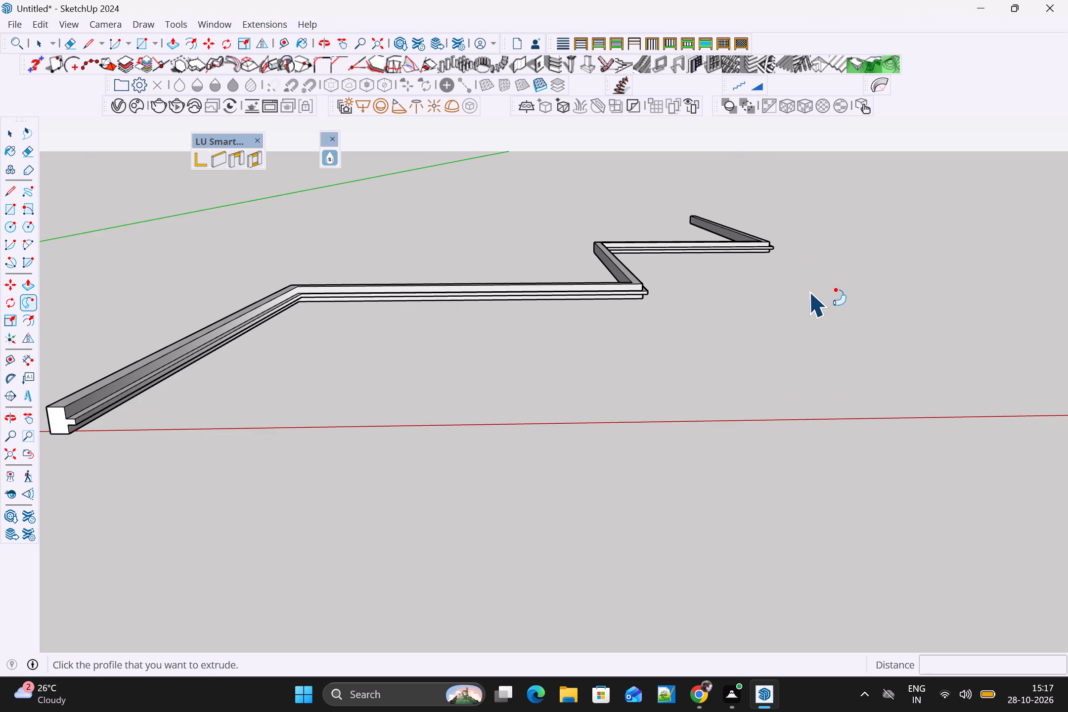
Select the entire swept moulding along the stepped path.
{"action": "key", "text": "space"}
{"action": "scroll", "coordinate": [810, 290], "scroll_direction": "down", "scroll_amount": 2}
{"action": "scroll", "coordinate": [837, 250], "scroll_direction": "down", "scroll_amount": 3}
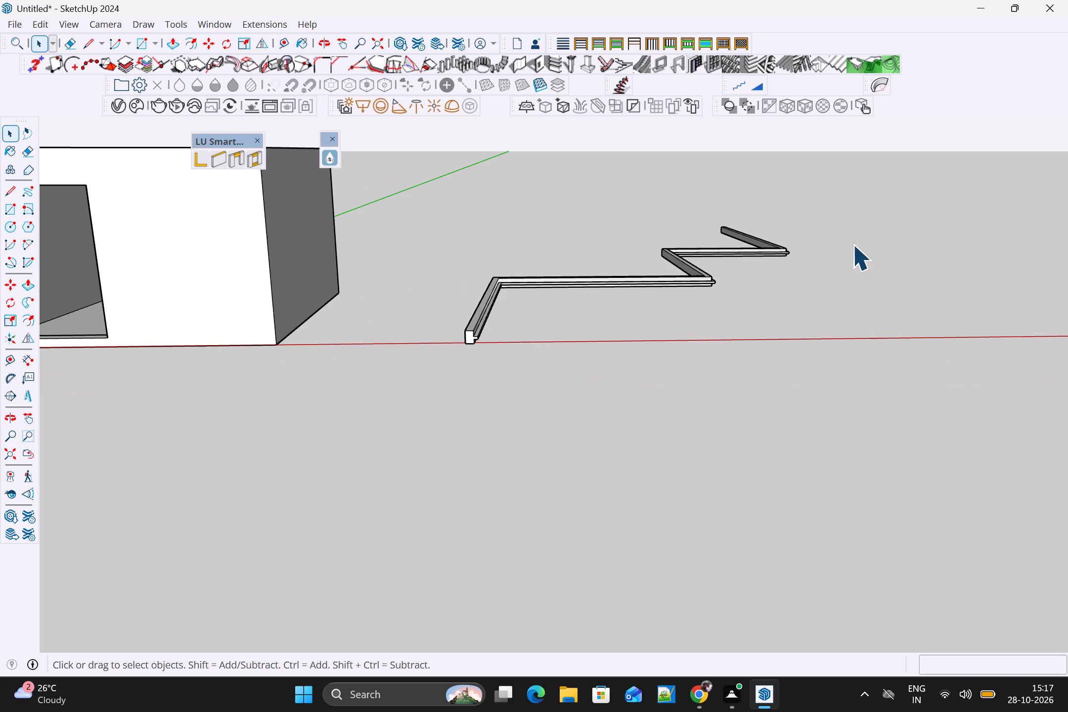
{"action": "left_click_drag", "start_coordinate": [848, 242], "coordinate": [447, 342]}
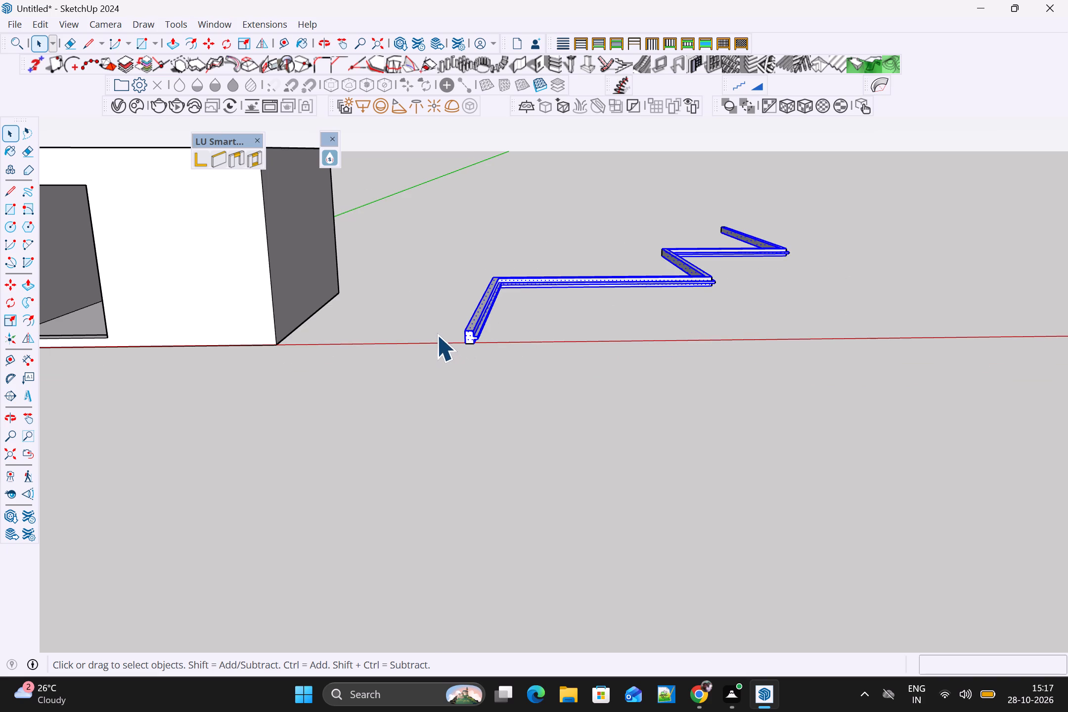
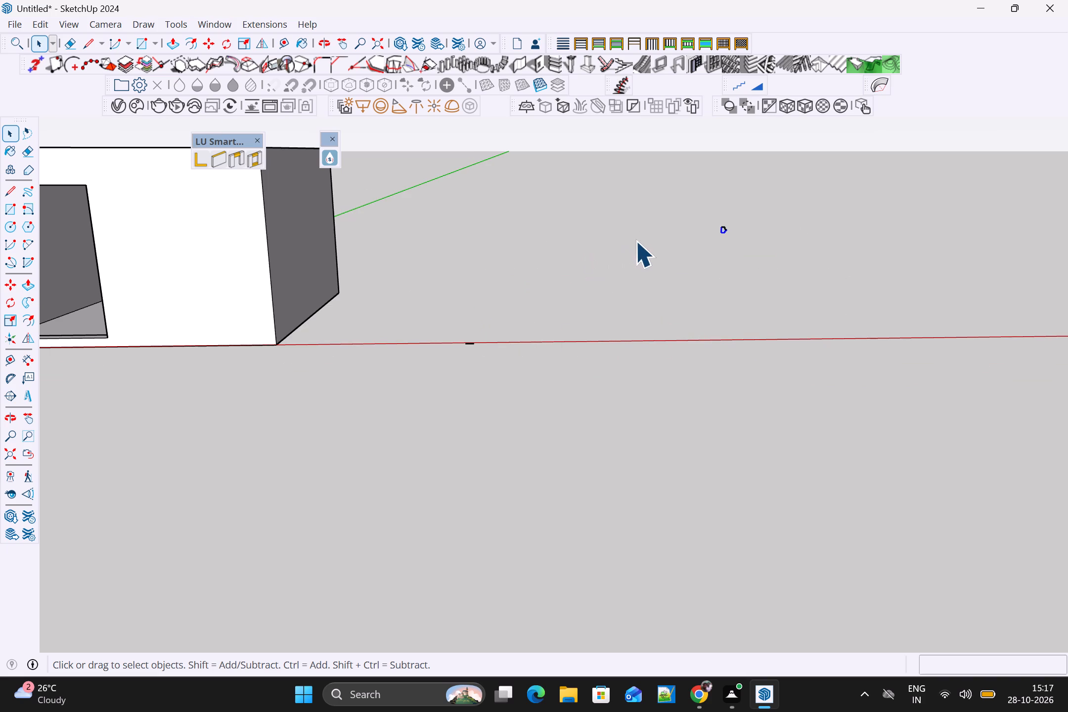
Delete the selected swept moulding along the stepped path.
{"action": "key", "text": "Delete"}
Select the small leftover edges where the swept moulding stood.
{"action": "left_click_drag", "start_coordinate": [745, 180], "coordinate": [758, 286]}
{"action": "left_click_drag", "start_coordinate": [716, 250], "coordinate": [683, 265]}
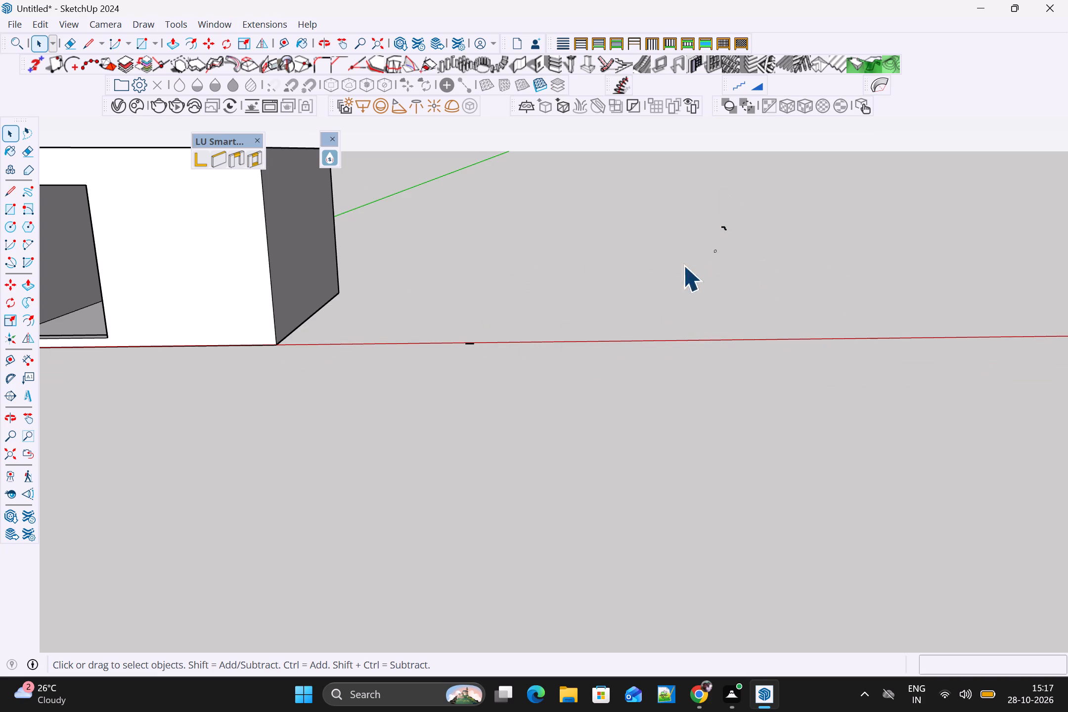
{"action": "left_click_drag", "start_coordinate": [683, 265], "coordinate": [763, 237]}
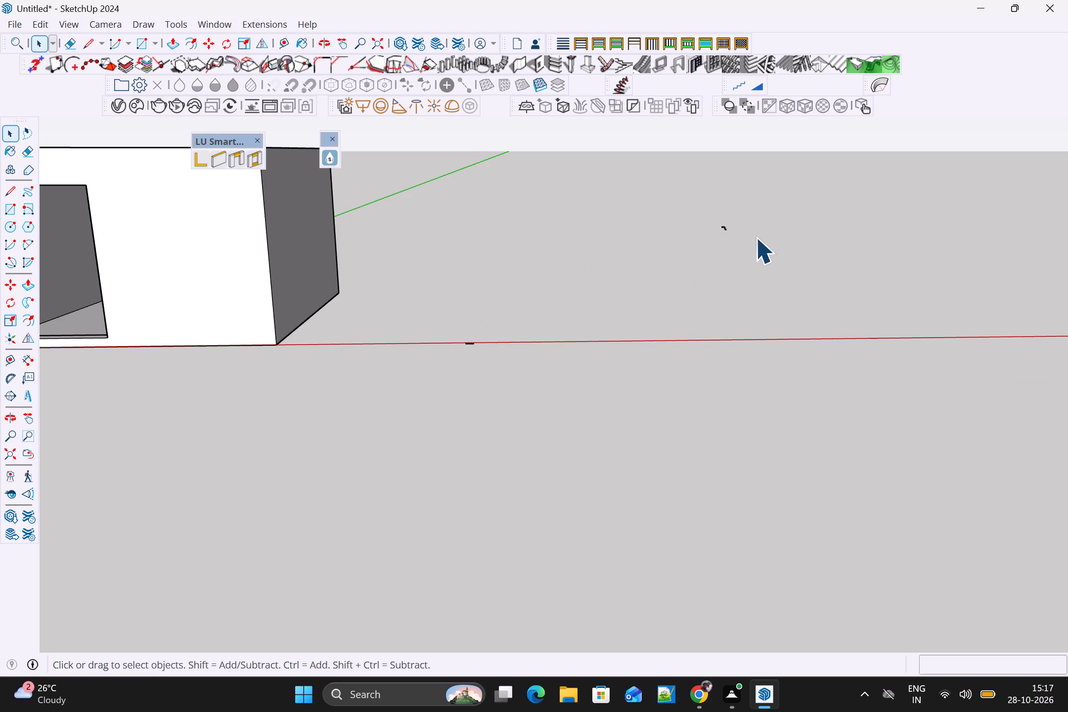
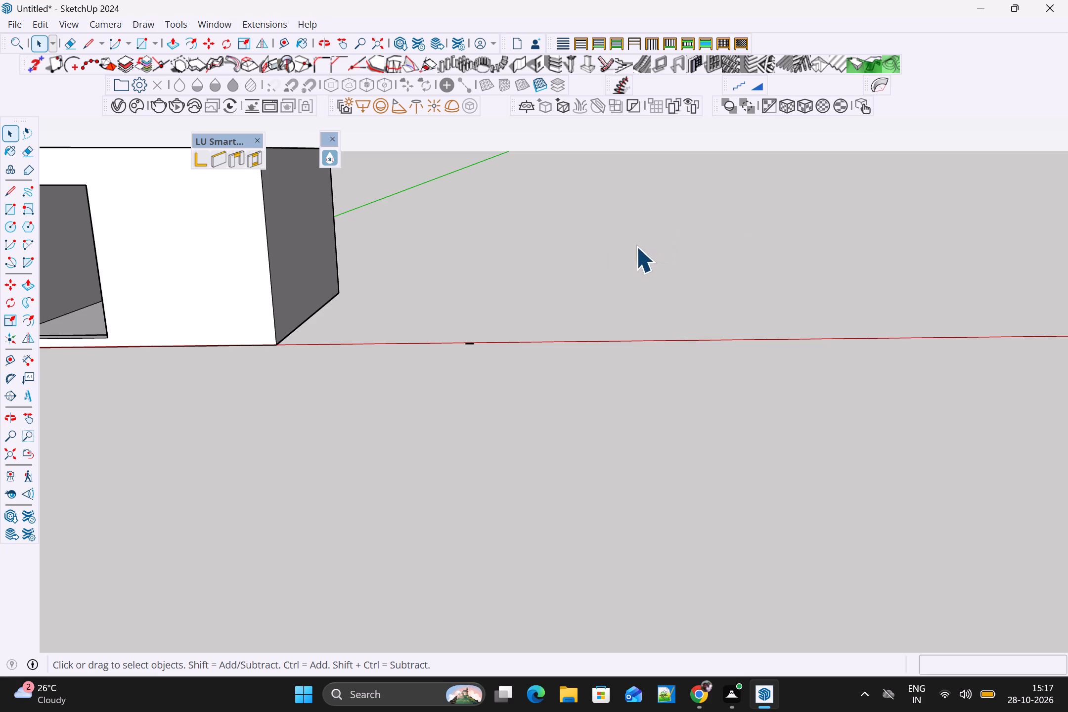
Delete the small leftover edges on the red axis beside the room.
{"action": "left_click_drag", "start_coordinate": [534, 289], "coordinate": [432, 382]}
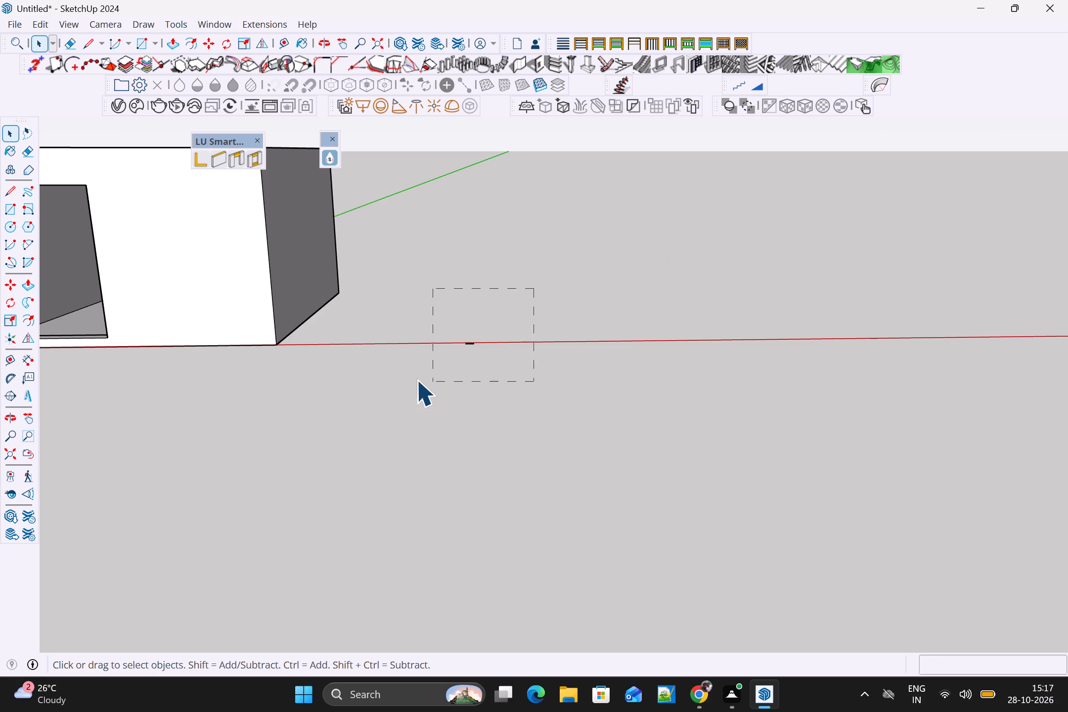
{"action": "key", "text": "Delete"}
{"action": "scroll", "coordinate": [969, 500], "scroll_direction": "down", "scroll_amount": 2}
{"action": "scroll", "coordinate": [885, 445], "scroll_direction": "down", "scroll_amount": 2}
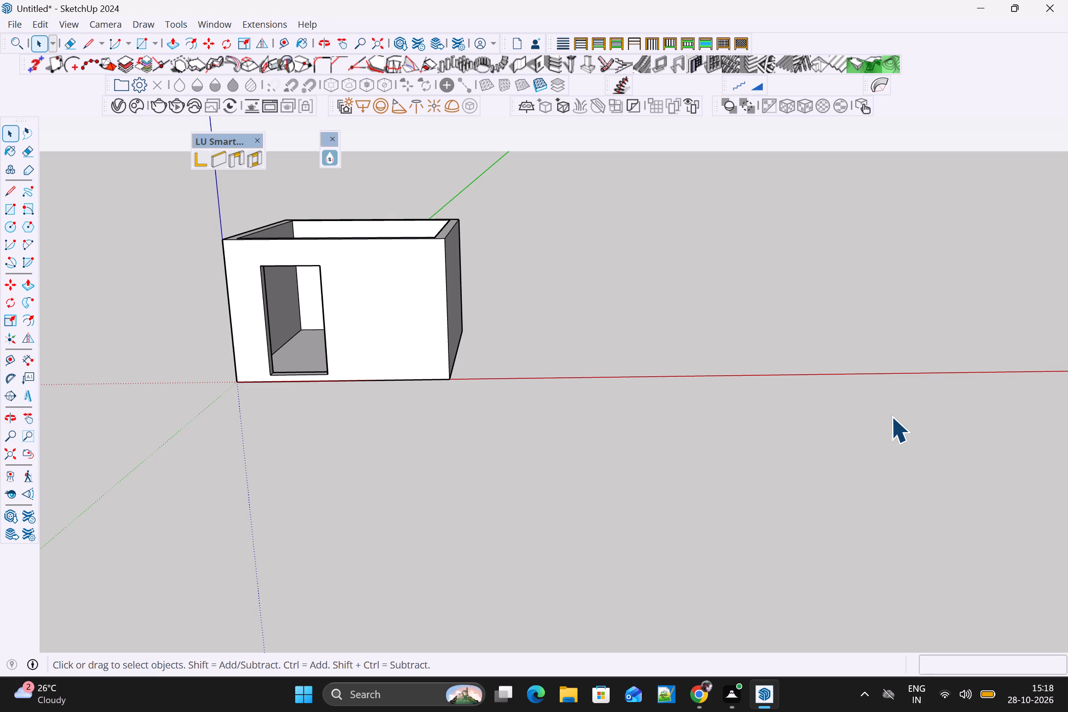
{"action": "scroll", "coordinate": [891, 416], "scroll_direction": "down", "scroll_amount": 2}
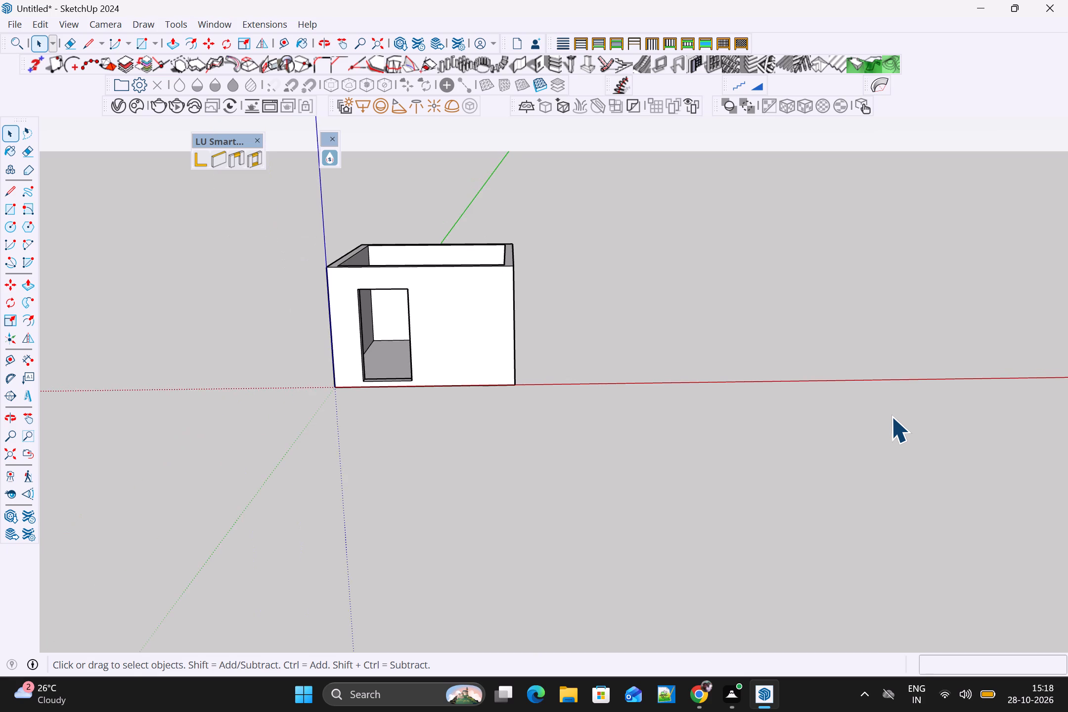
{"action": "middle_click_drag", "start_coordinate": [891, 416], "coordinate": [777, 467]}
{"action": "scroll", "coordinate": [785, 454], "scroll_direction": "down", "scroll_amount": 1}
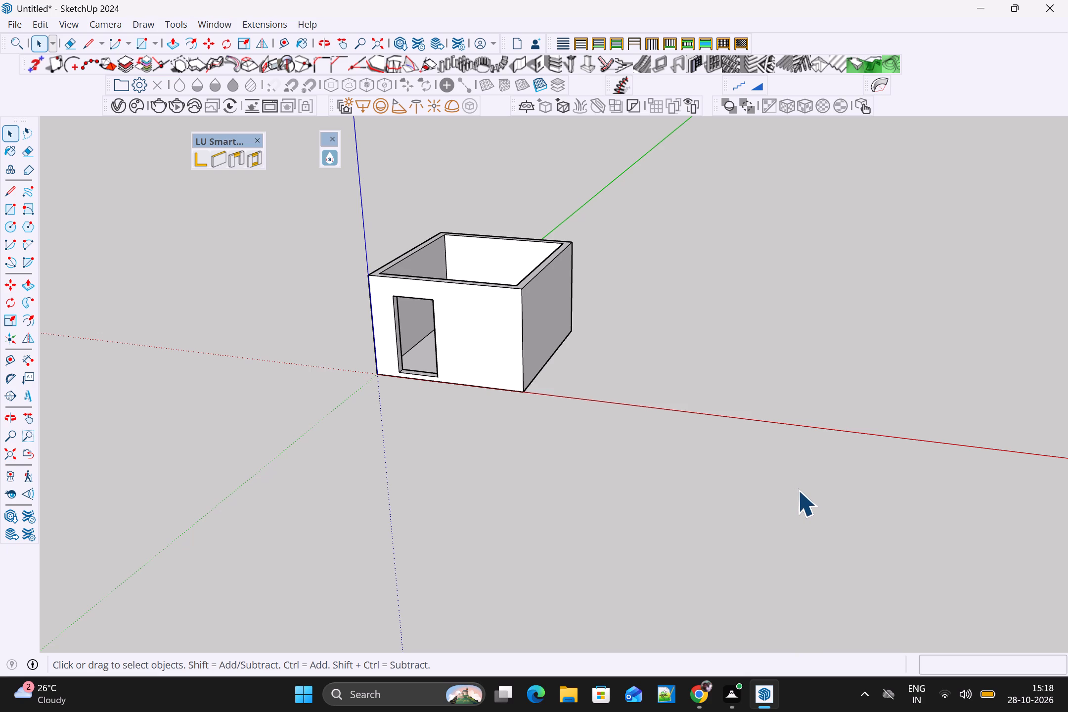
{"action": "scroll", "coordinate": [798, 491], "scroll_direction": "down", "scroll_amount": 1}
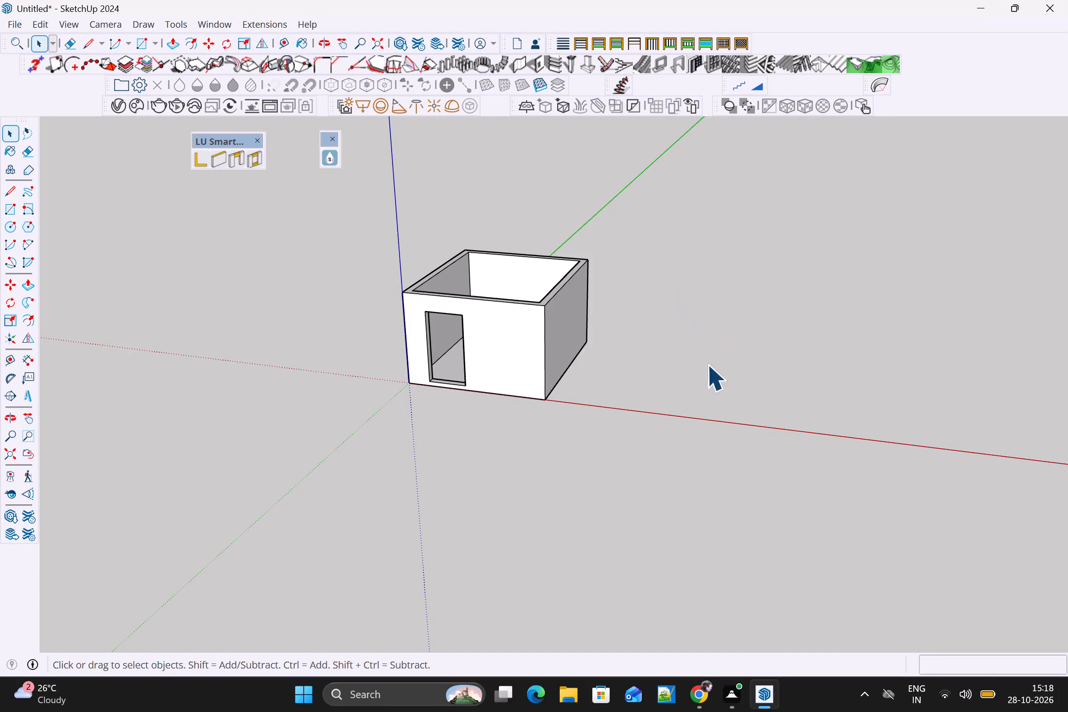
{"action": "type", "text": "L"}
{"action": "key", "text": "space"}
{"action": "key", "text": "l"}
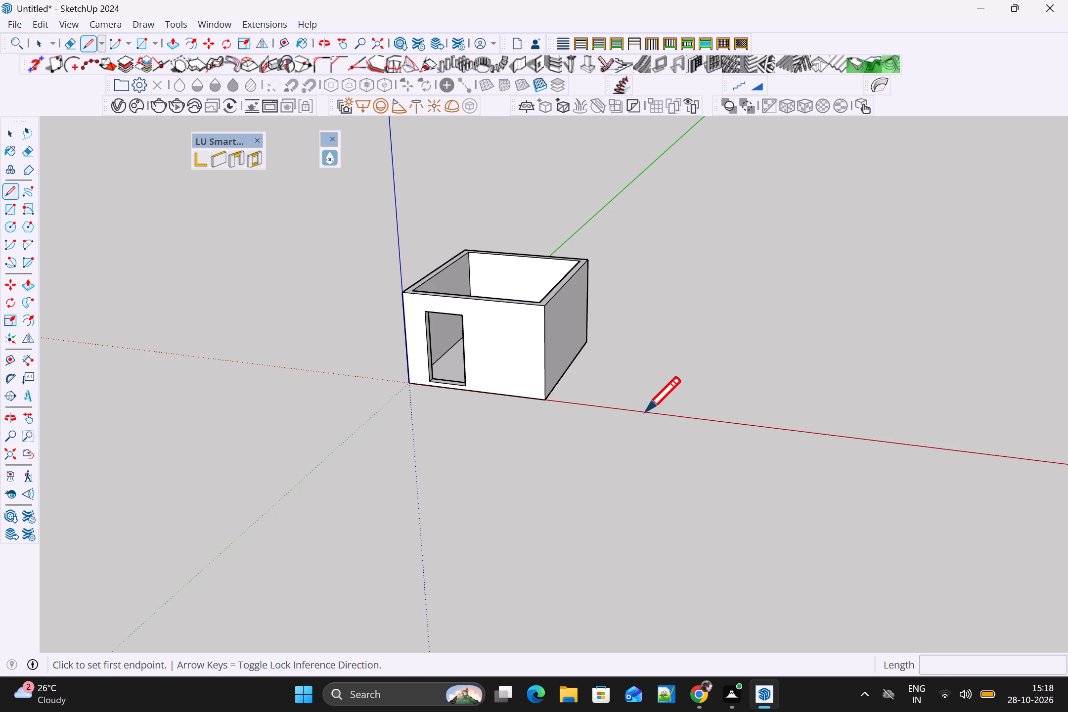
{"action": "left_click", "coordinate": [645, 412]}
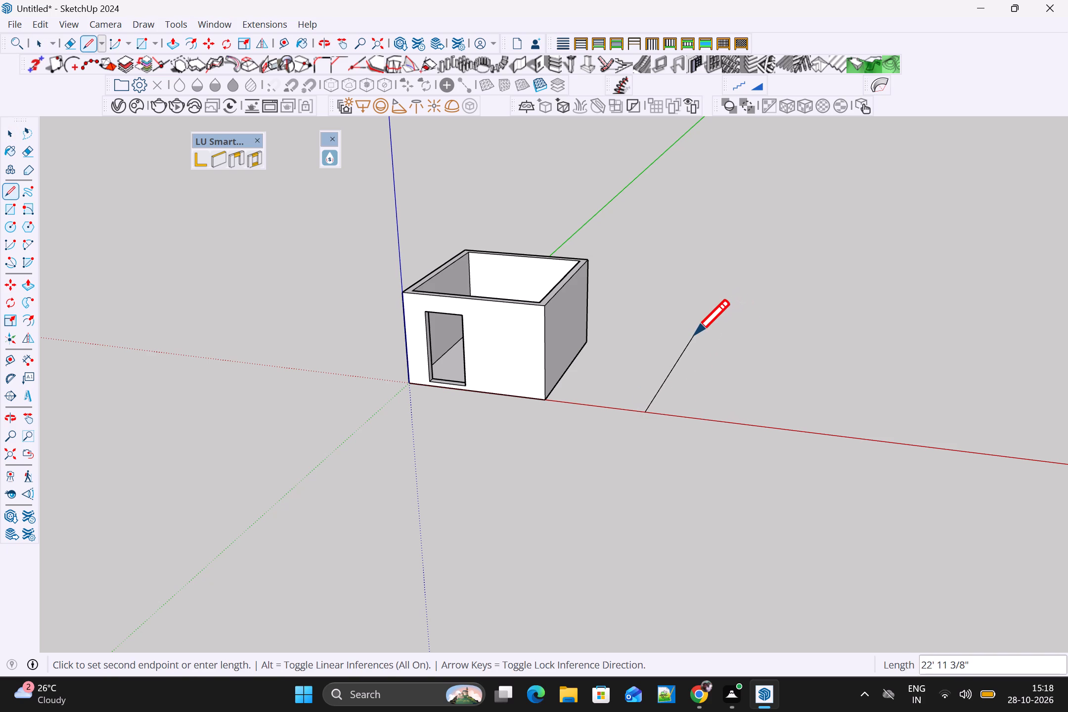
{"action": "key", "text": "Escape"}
Draw an upright rectangle about 4'4" by 9' on the red axis beside the room, locked parallel to the door wall.
{"action": "key", "text": "r"}
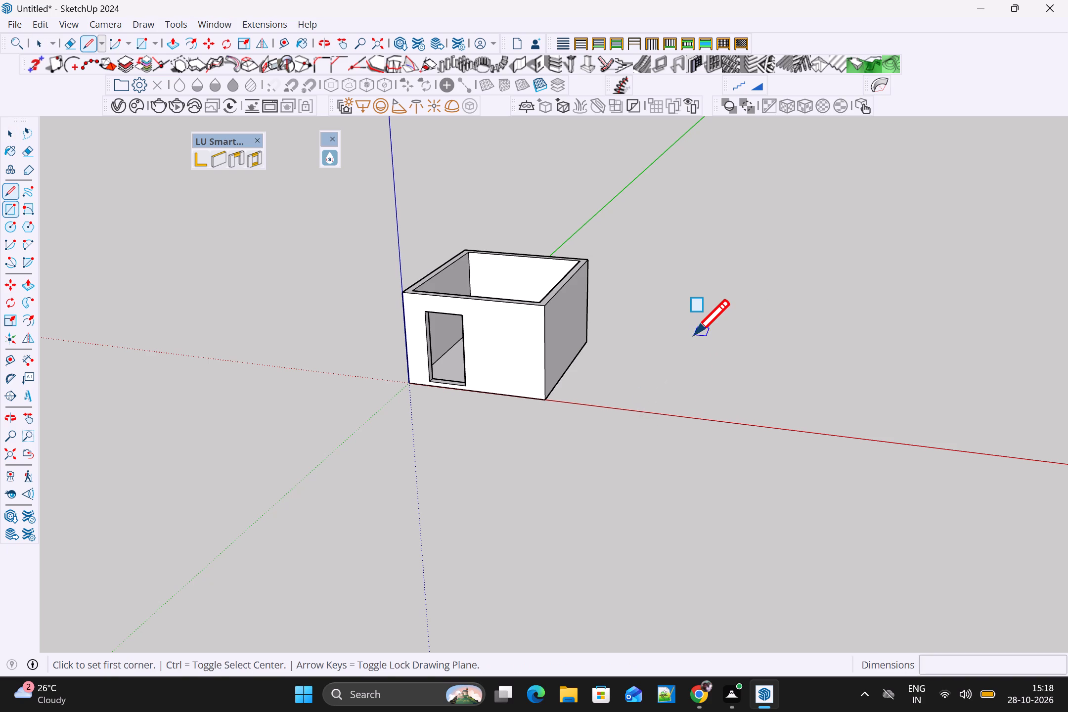
{"action": "left_click", "coordinate": [664, 413]}
{"action": "middle_click_drag", "start_coordinate": [678, 383], "coordinate": [695, 236]}
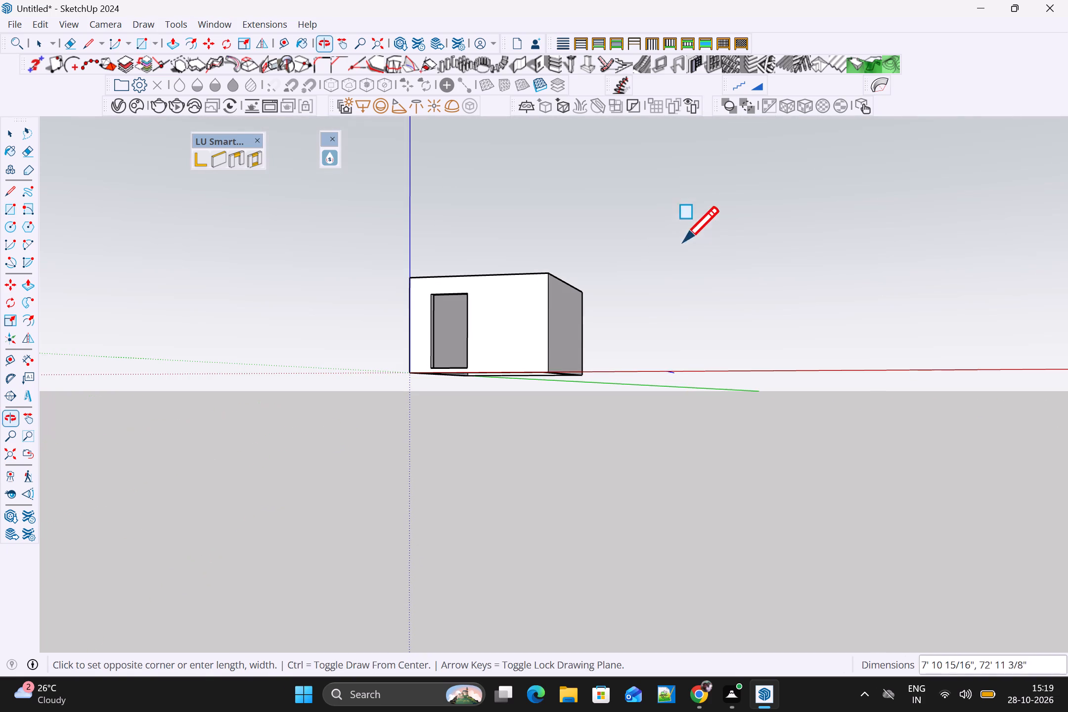
{"action": "scroll", "coordinate": [765, 299], "scroll_direction": "down", "scroll_amount": 1}
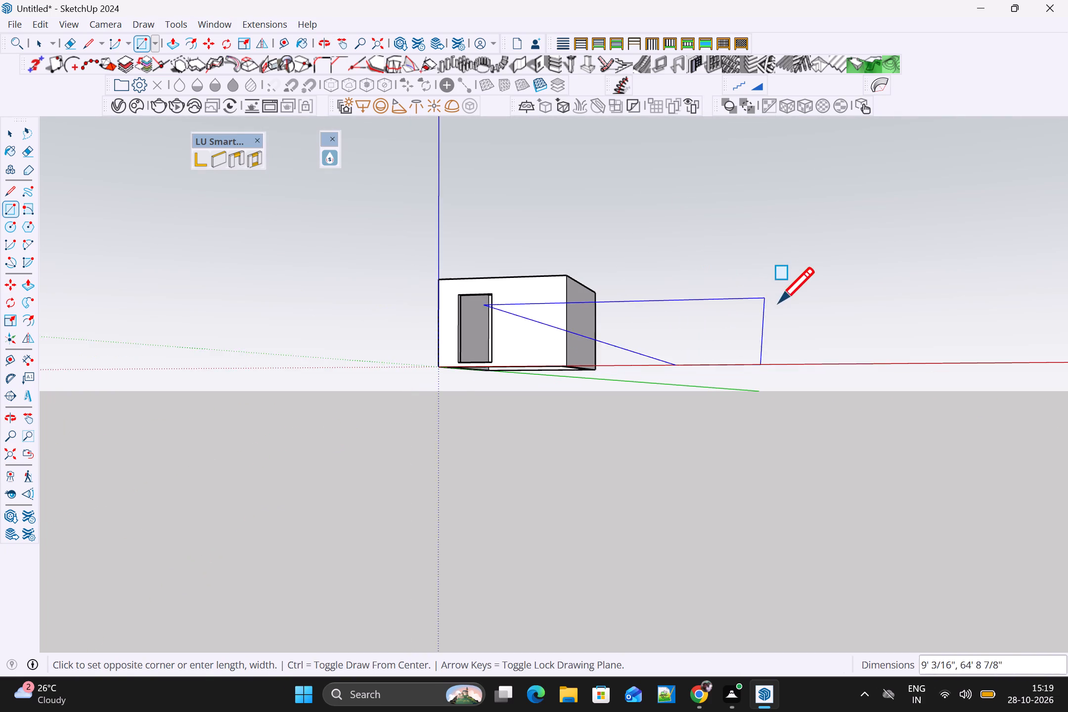
{"action": "scroll", "coordinate": [779, 303], "scroll_direction": "down", "scroll_amount": 1}
{"action": "middle_click_drag", "start_coordinate": [781, 303], "coordinate": [819, 381]}
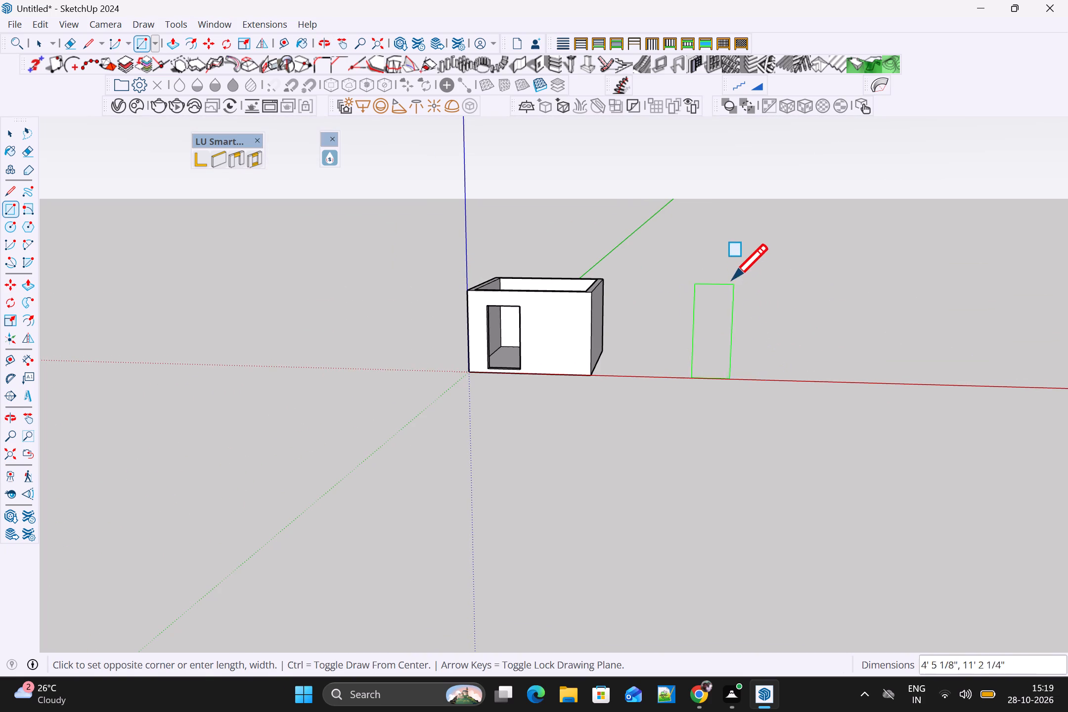
{"action": "key", "text": "Left"}
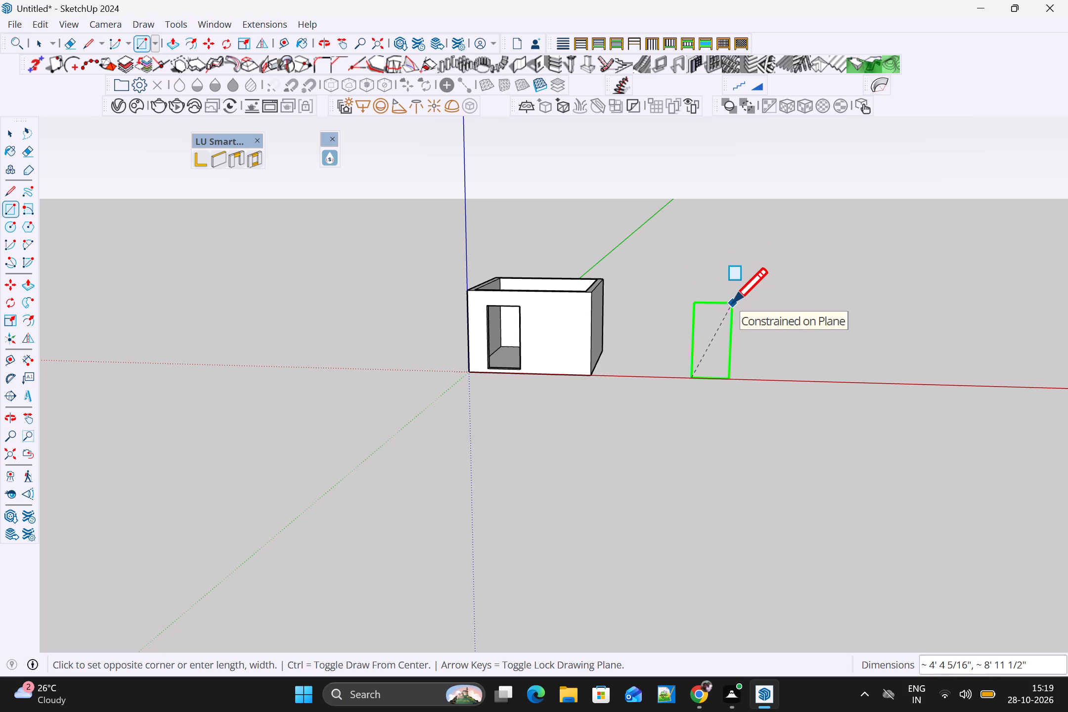
{"action": "left_click", "coordinate": [728, 303]}
{"action": "scroll", "coordinate": [754, 312], "scroll_direction": "up", "scroll_amount": 4}
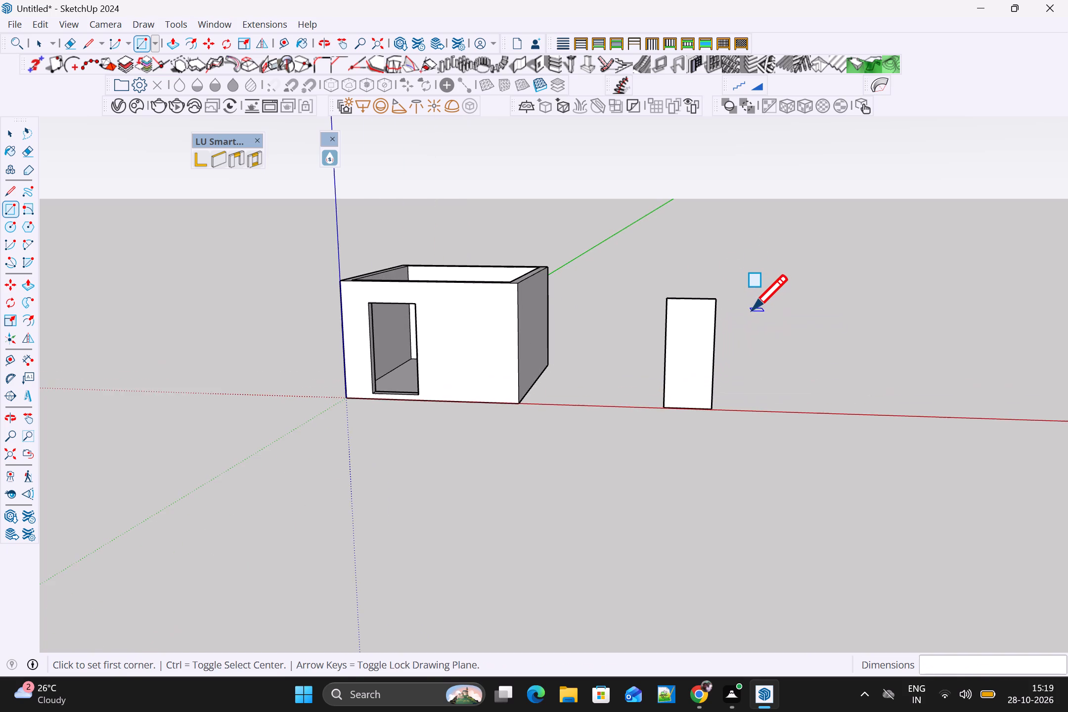
{"action": "key", "text": "space"}
Draw a horizontal rectangle about 1'9" by 1' at the upright panel's bottom corner nearest the room.
{"action": "scroll", "coordinate": [702, 339], "scroll_direction": "up", "scroll_amount": 4}
{"action": "middle_click_drag", "start_coordinate": [676, 429], "coordinate": [747, 348]}
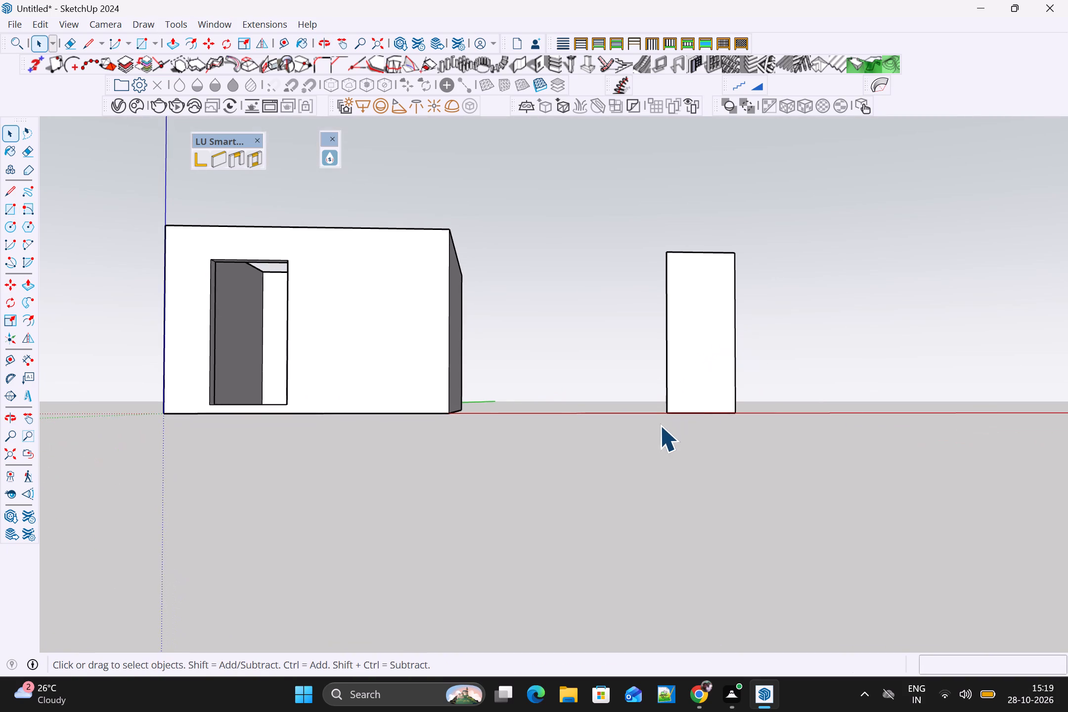
{"action": "scroll", "coordinate": [659, 426], "scroll_direction": "up", "scroll_amount": 10}
{"action": "middle_click_drag", "start_coordinate": [675, 412], "coordinate": [885, 460]}
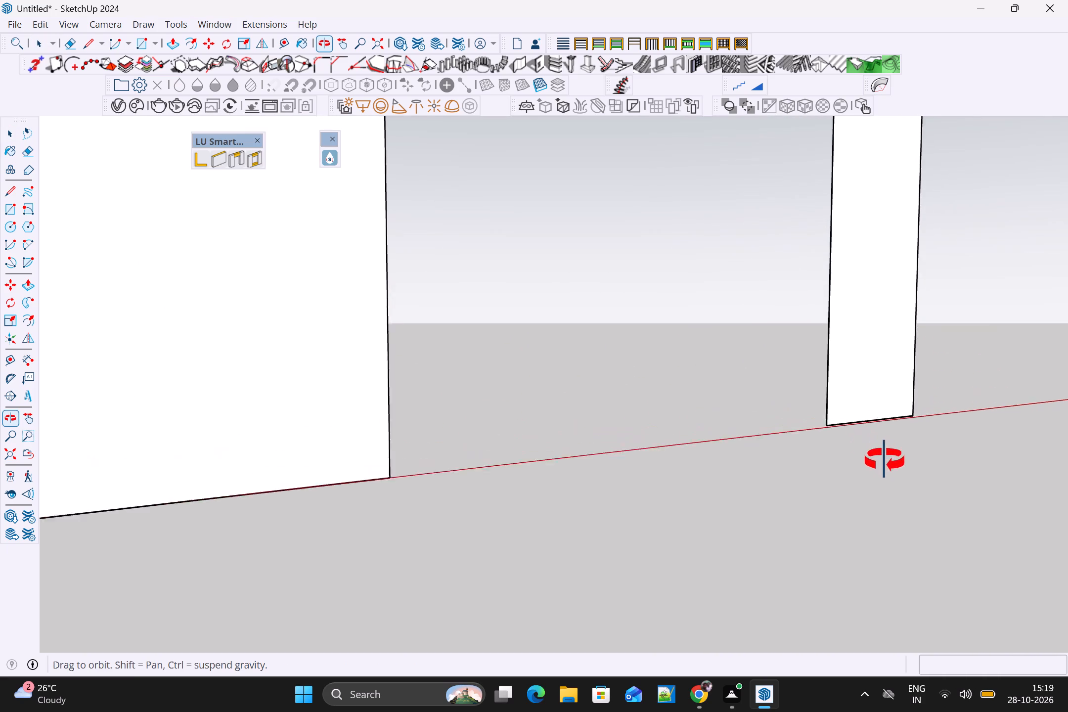
{"action": "middle_click_drag", "start_coordinate": [885, 460], "coordinate": [935, 498]}
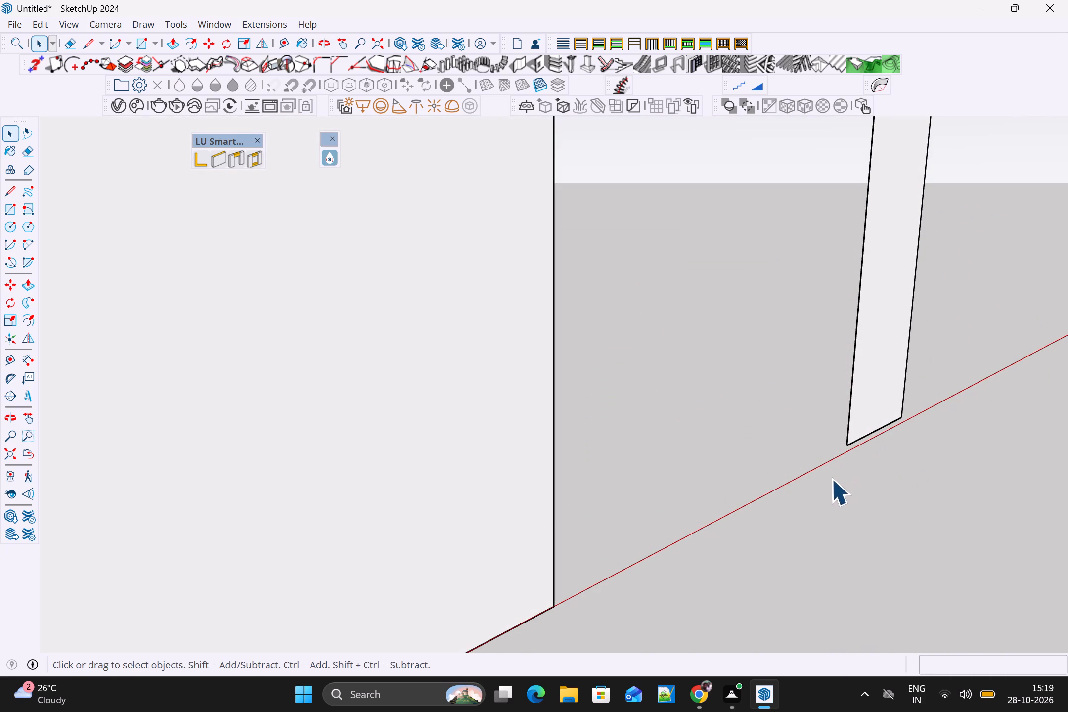
{"action": "key", "text": "r"}
{"action": "left_click", "coordinate": [851, 447]}
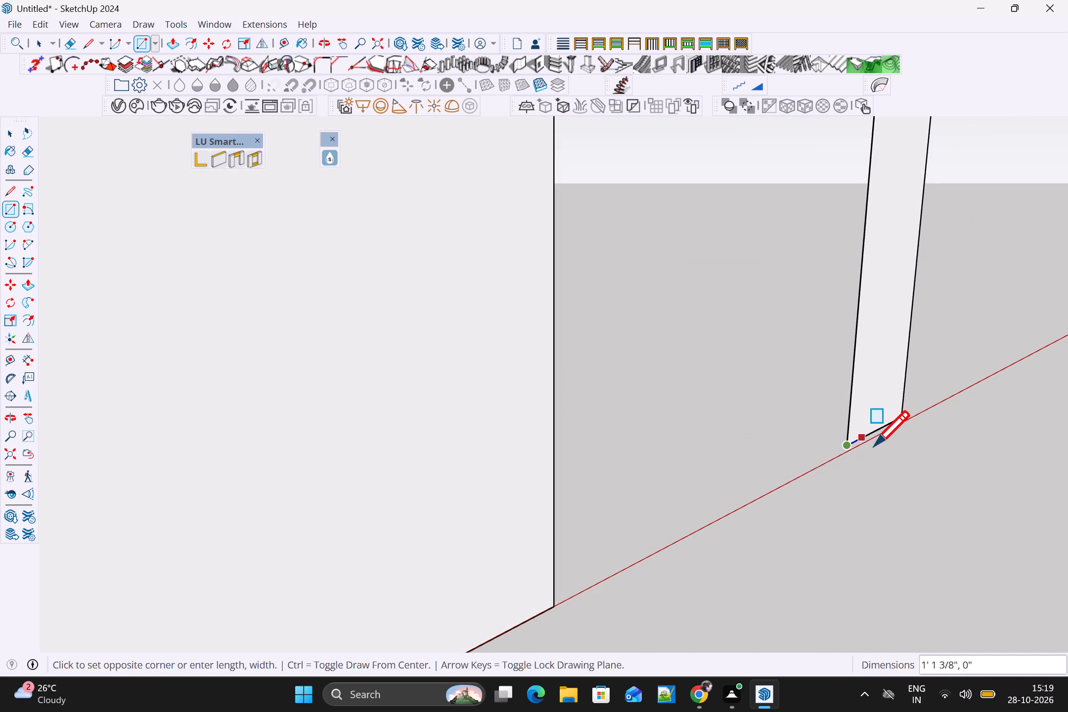
{"action": "key", "text": "Left"}
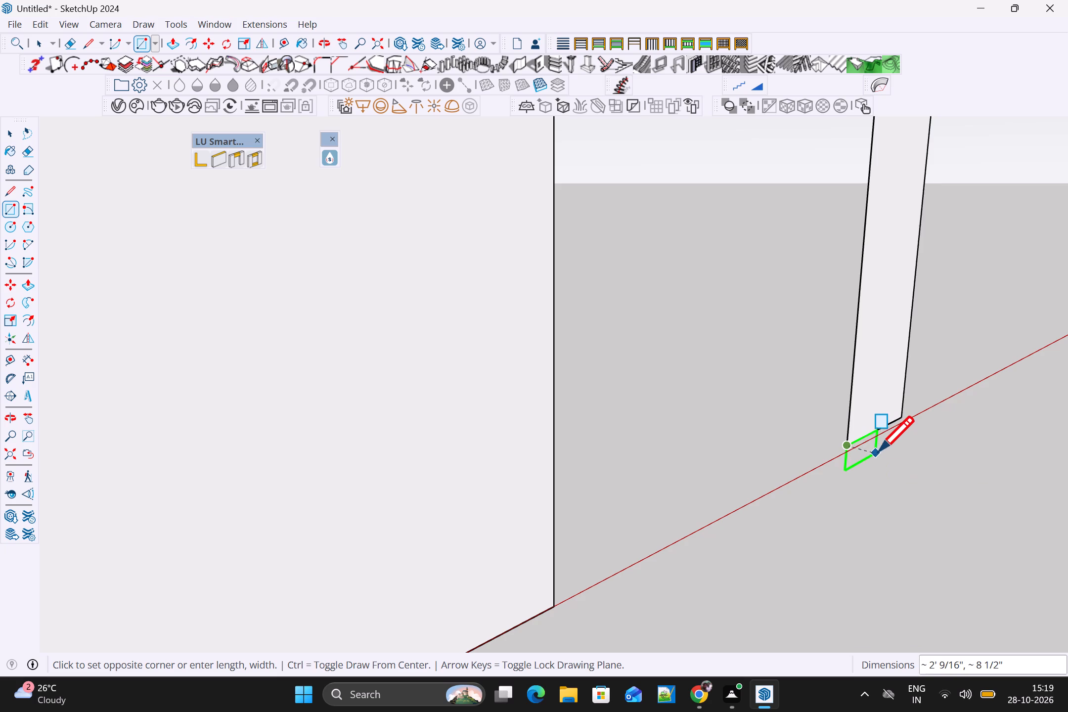
{"action": "key", "text": "Down"}
{"action": "key", "text": "Up"}
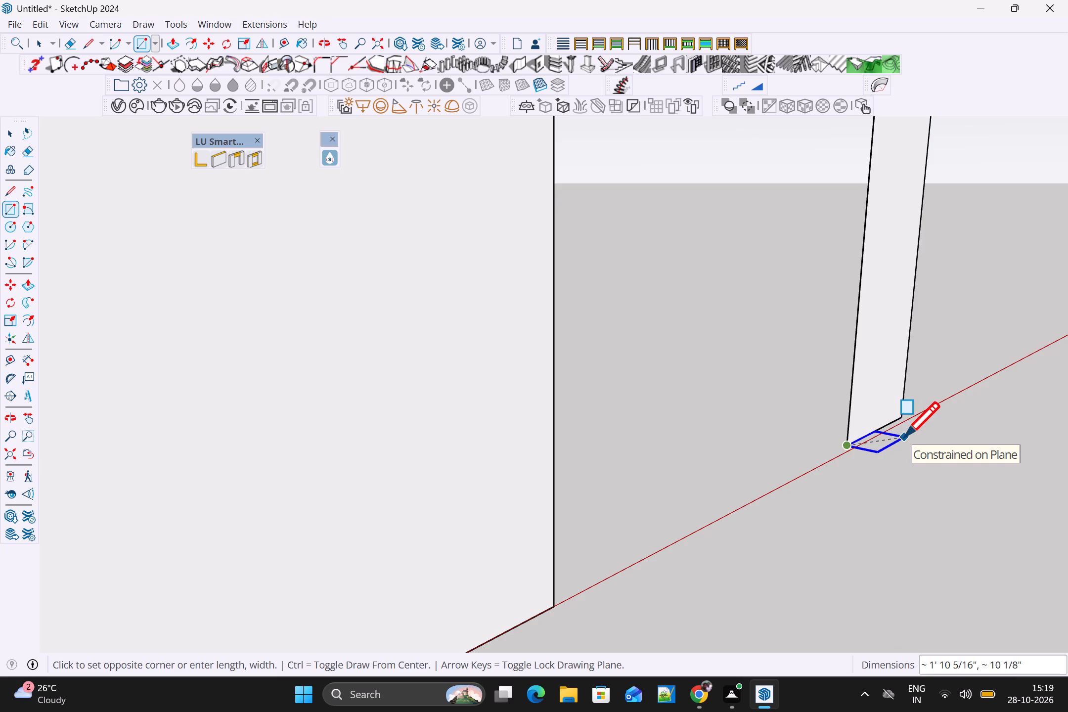
{"action": "left_click", "coordinate": [856, 470]}
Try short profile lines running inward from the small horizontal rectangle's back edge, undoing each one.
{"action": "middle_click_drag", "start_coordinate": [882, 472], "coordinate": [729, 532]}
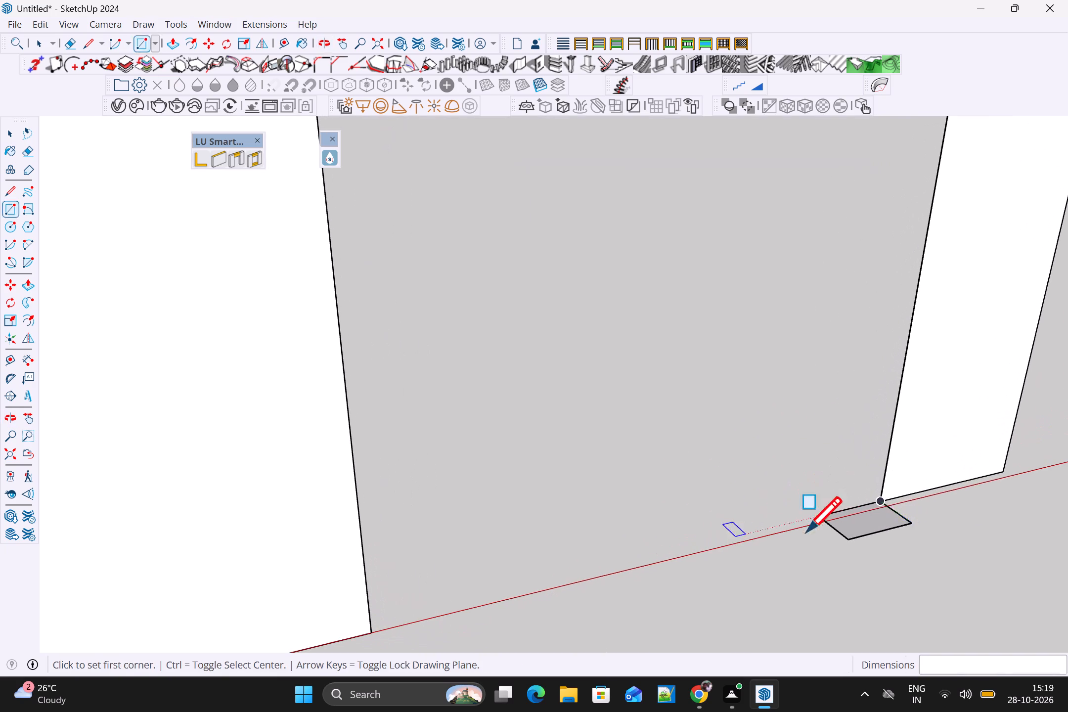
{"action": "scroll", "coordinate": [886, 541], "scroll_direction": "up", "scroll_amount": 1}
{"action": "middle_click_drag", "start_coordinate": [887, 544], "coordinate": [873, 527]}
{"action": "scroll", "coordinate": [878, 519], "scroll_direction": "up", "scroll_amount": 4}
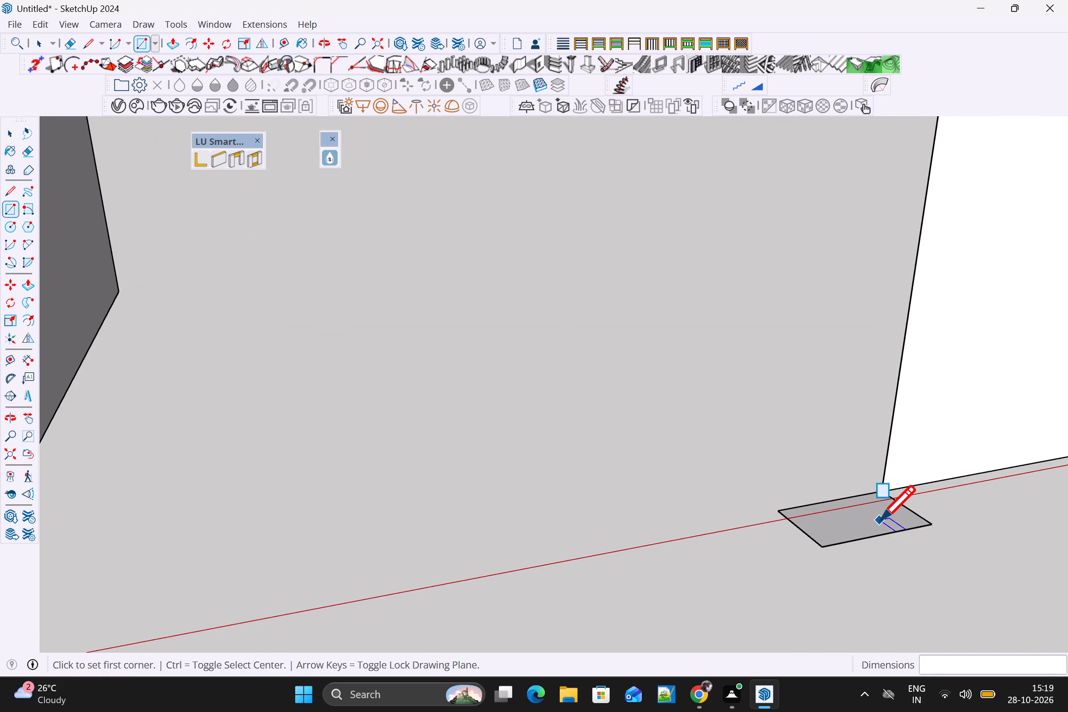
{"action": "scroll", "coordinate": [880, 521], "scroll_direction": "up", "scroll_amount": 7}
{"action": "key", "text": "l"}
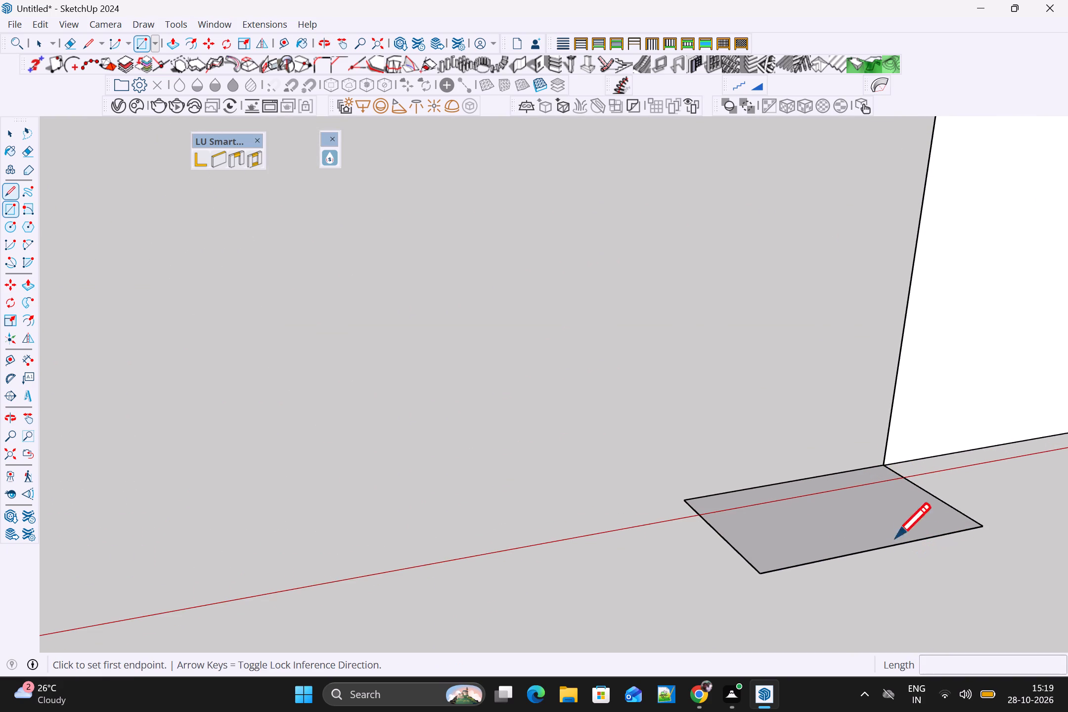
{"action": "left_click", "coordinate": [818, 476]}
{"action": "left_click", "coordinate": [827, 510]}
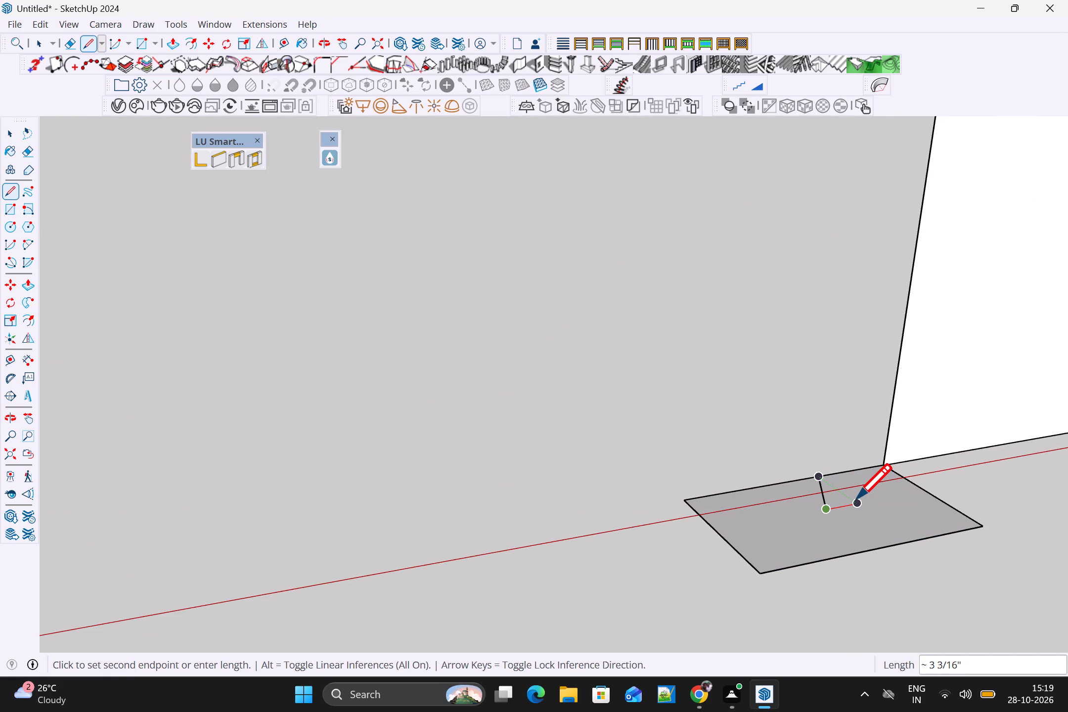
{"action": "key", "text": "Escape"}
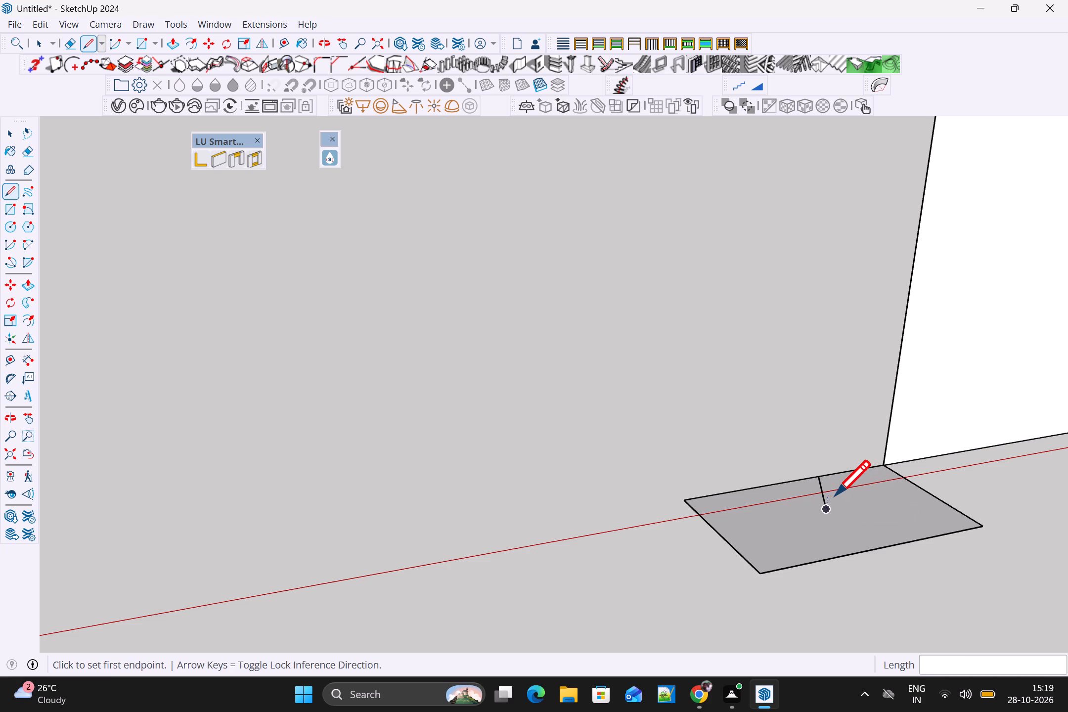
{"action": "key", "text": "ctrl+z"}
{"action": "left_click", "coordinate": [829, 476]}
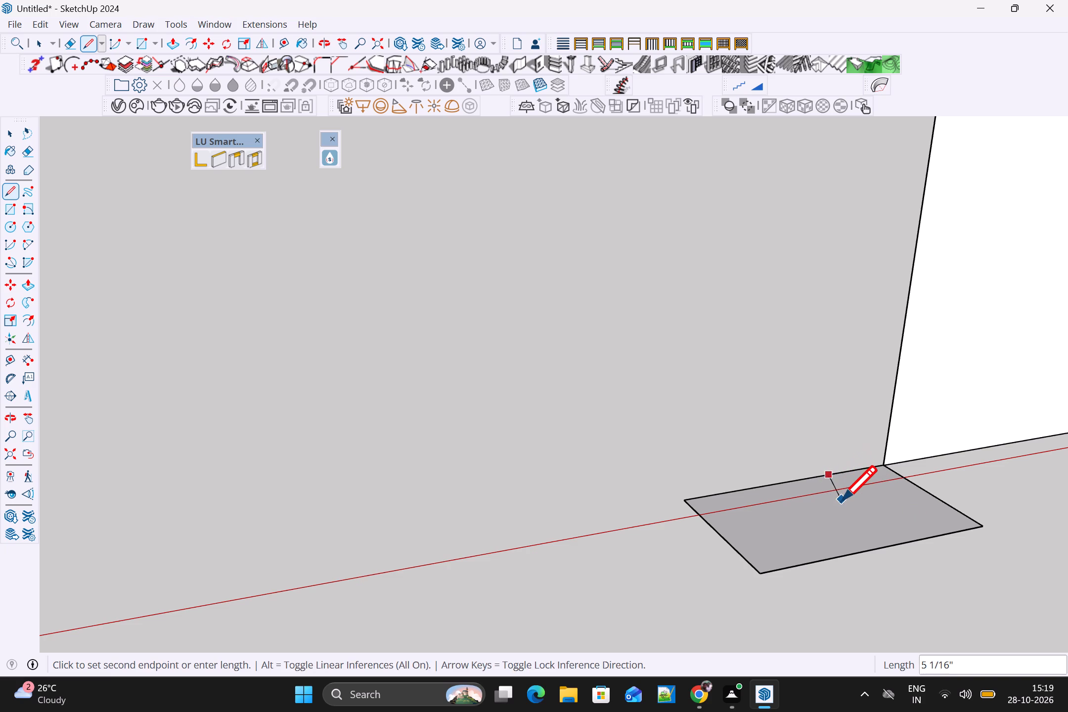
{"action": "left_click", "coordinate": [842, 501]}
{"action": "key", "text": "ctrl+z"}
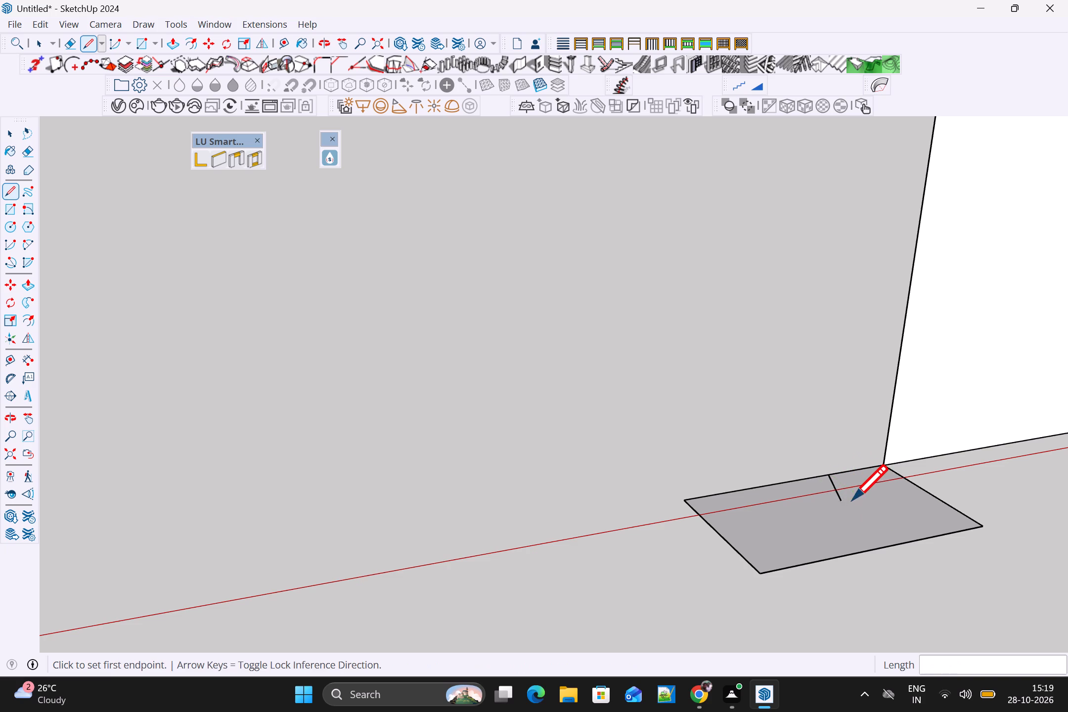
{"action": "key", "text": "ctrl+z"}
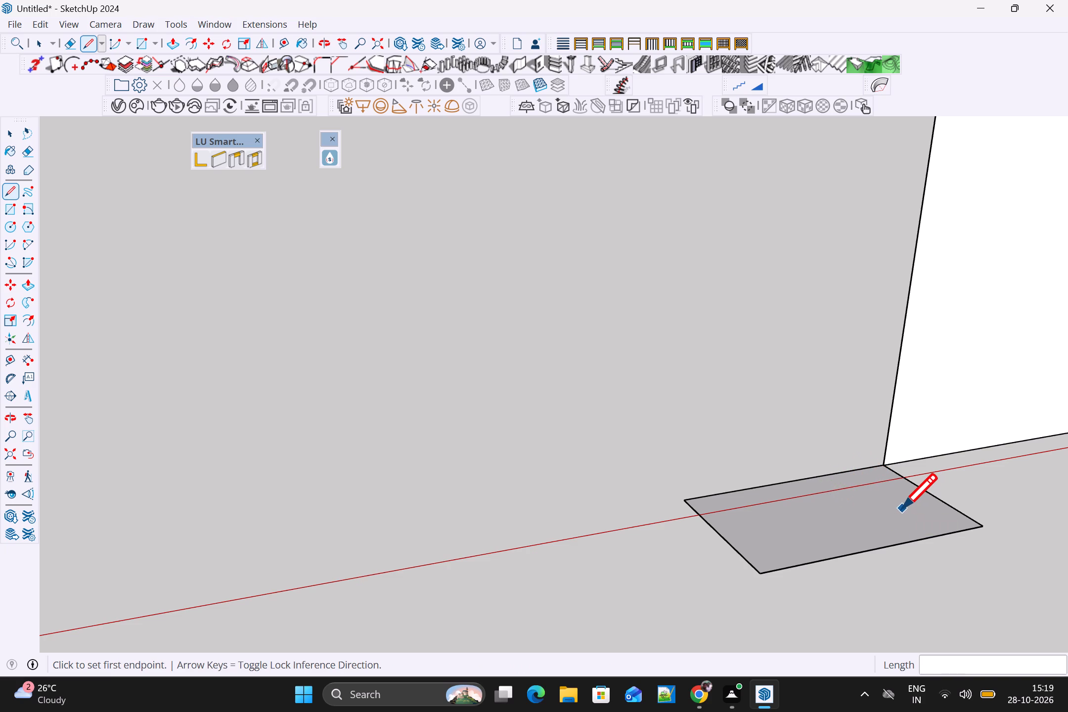
Draw a stepped profile line across the small horizontal rectangle from its front edge to its back edge, redrawing the last segment at a slant.
{"action": "left_click", "coordinate": [904, 542]}
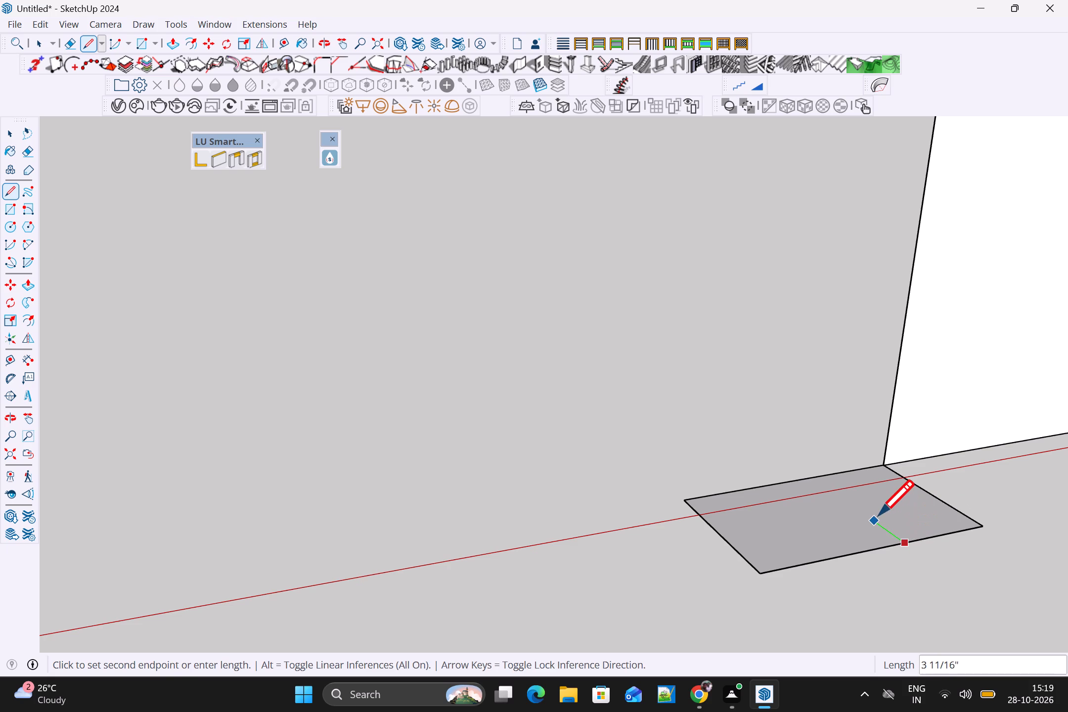
{"action": "left_click", "coordinate": [879, 515]}
{"action": "left_click", "coordinate": [910, 515]}
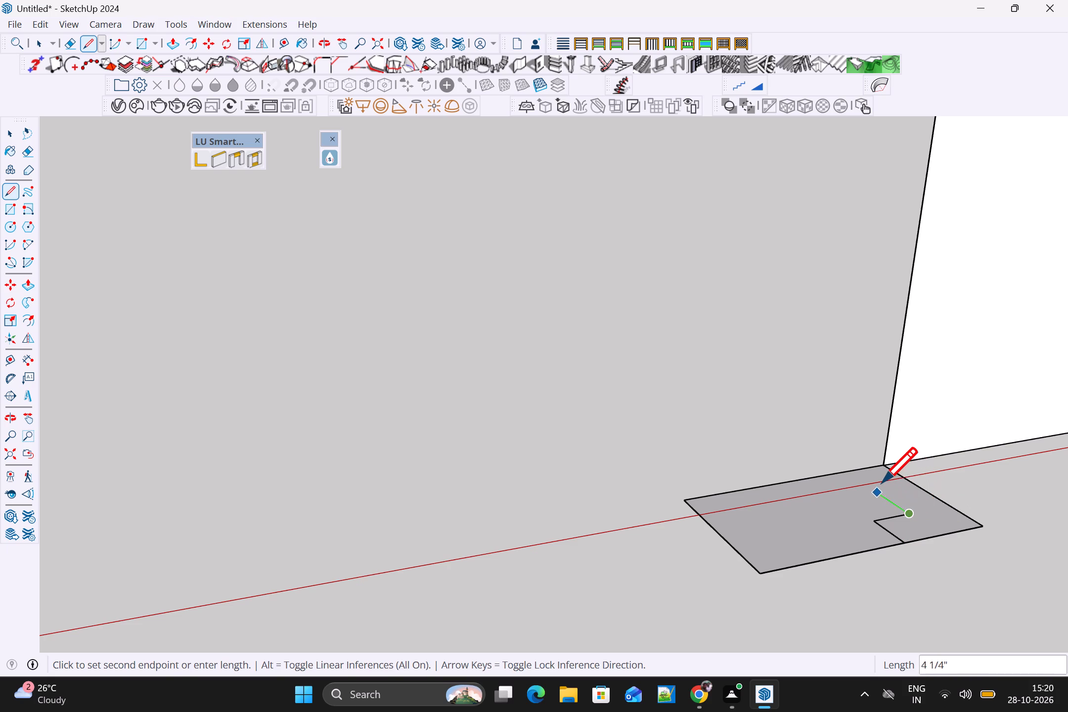
{"action": "left_click", "coordinate": [881, 484]}
{"action": "left_click", "coordinate": [852, 491]}
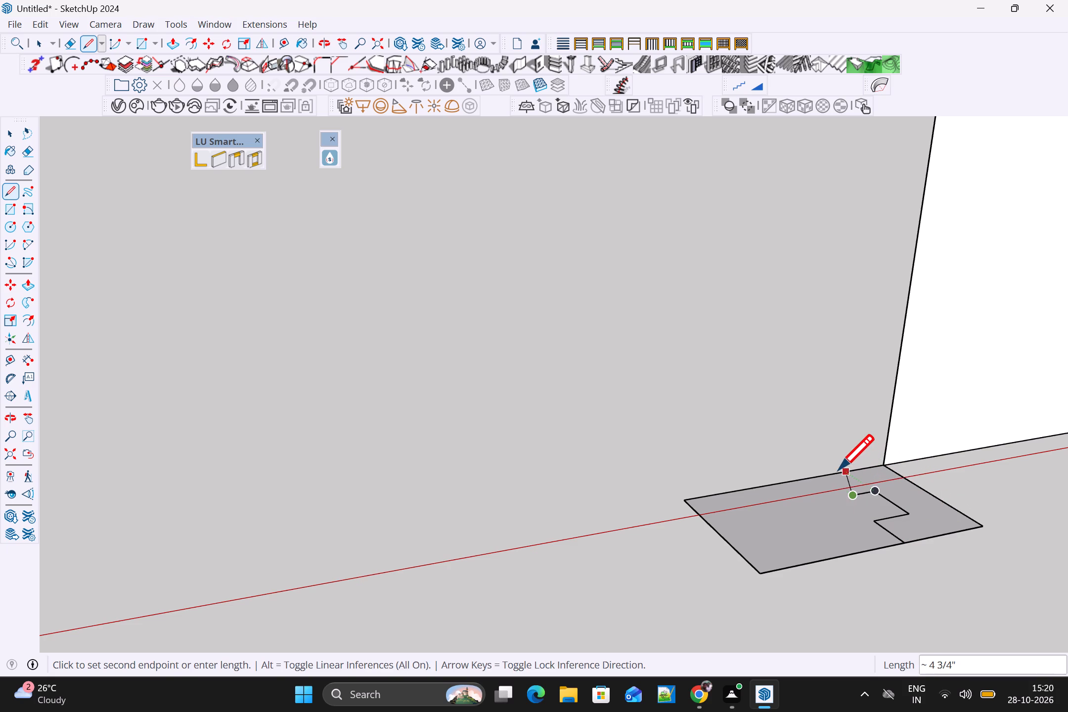
{"action": "left_click", "coordinate": [836, 472]}
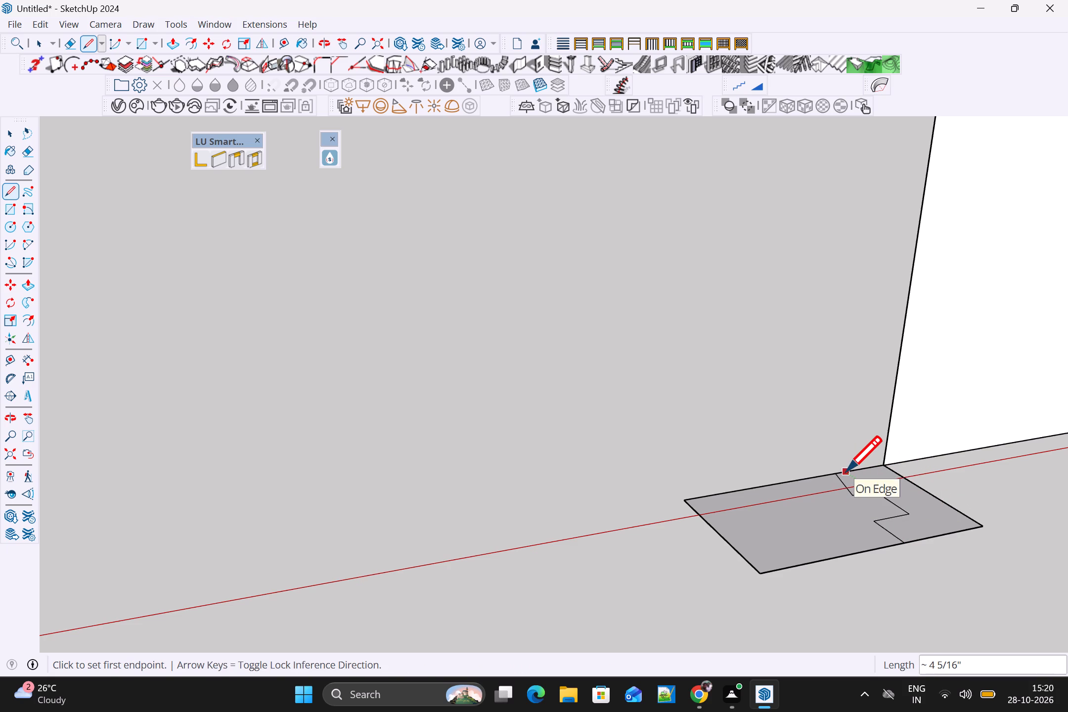
{"action": "key", "text": "ctrl+z"}
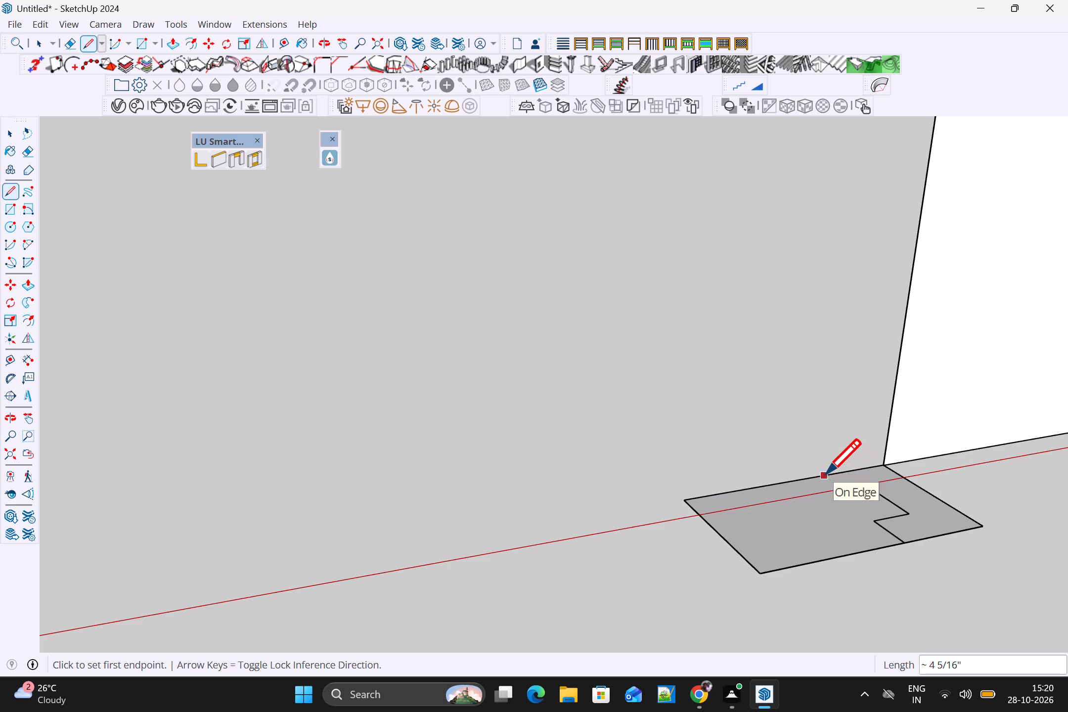
{"action": "left_click", "coordinate": [826, 474]}
{"action": "left_click", "coordinate": [847, 497]}
{"action": "key", "text": "space"}
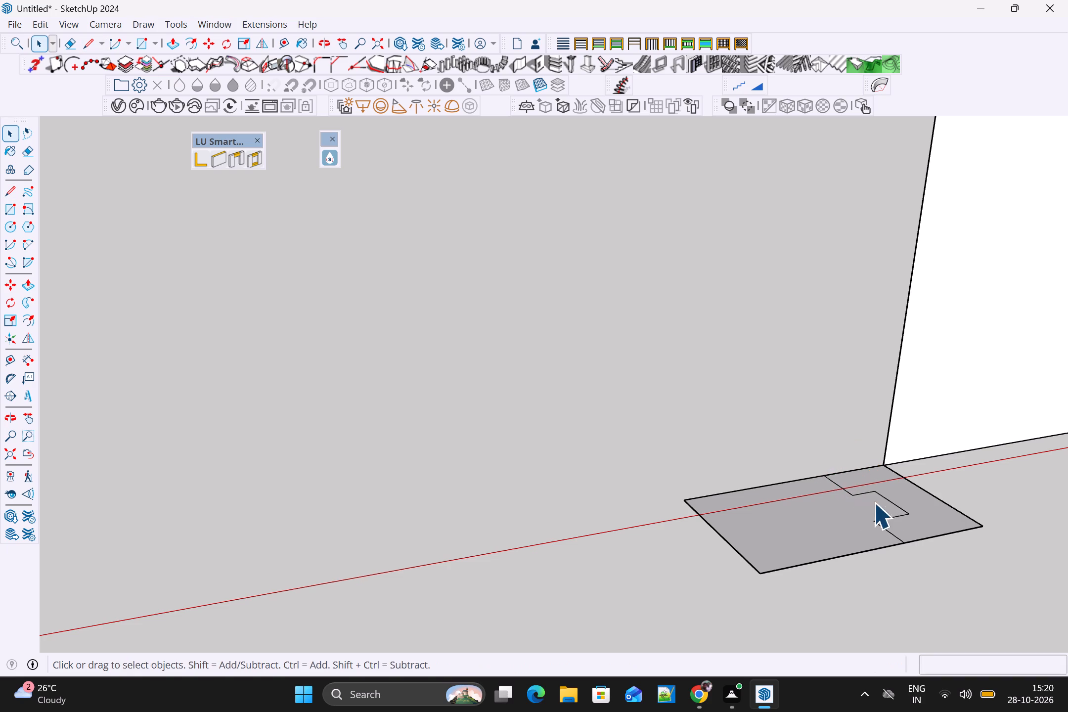
Erase the surplus edges of the small horizontal rectangle so only the stepped profile at the upright panel's corner remains.
{"action": "key", "text": "e"}
{"action": "left_click_drag", "start_coordinate": [792, 462], "coordinate": [769, 598]}
{"action": "left_click_drag", "start_coordinate": [792, 535], "coordinate": [689, 555]}
{"action": "scroll", "coordinate": [785, 555], "scroll_direction": "down", "scroll_amount": 6}
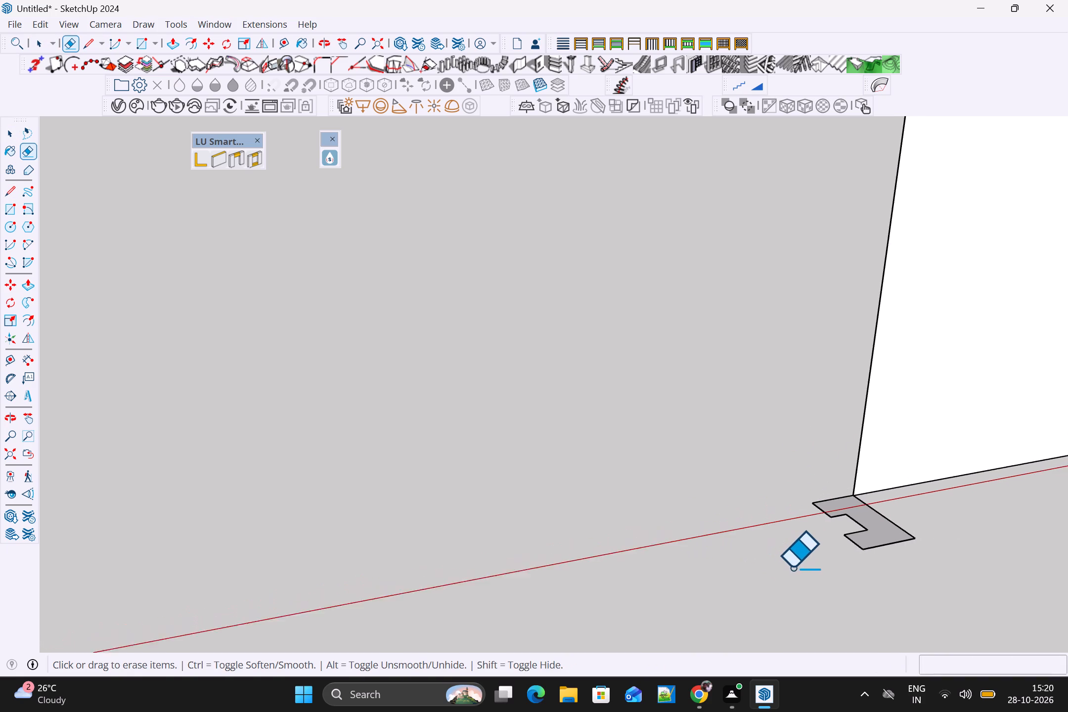
Delete the upright panel's face, keeping its outline as the sweep path.
{"action": "key", "text": "space"}
{"action": "left_click", "coordinate": [890, 447]}
{"action": "key", "text": "Delete"}
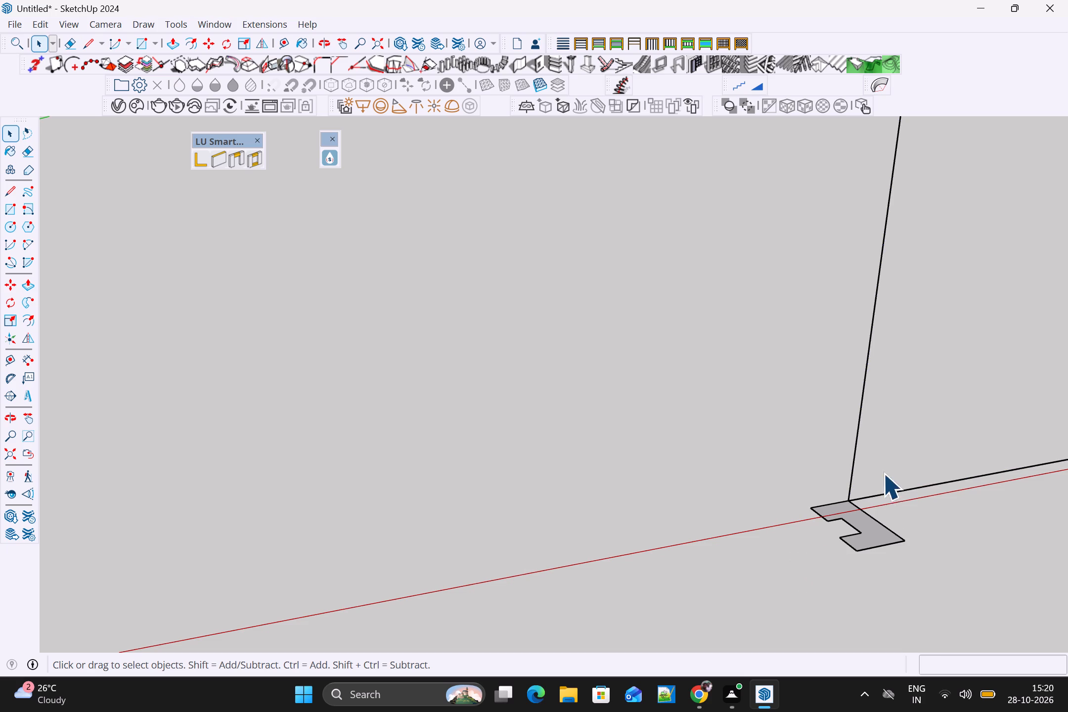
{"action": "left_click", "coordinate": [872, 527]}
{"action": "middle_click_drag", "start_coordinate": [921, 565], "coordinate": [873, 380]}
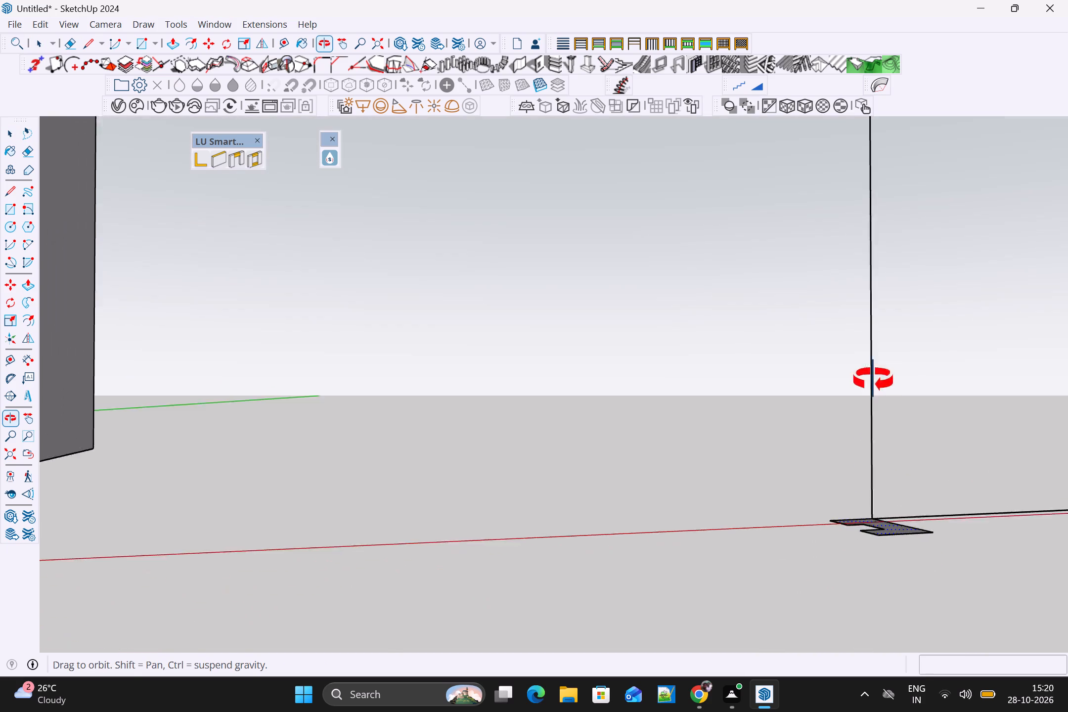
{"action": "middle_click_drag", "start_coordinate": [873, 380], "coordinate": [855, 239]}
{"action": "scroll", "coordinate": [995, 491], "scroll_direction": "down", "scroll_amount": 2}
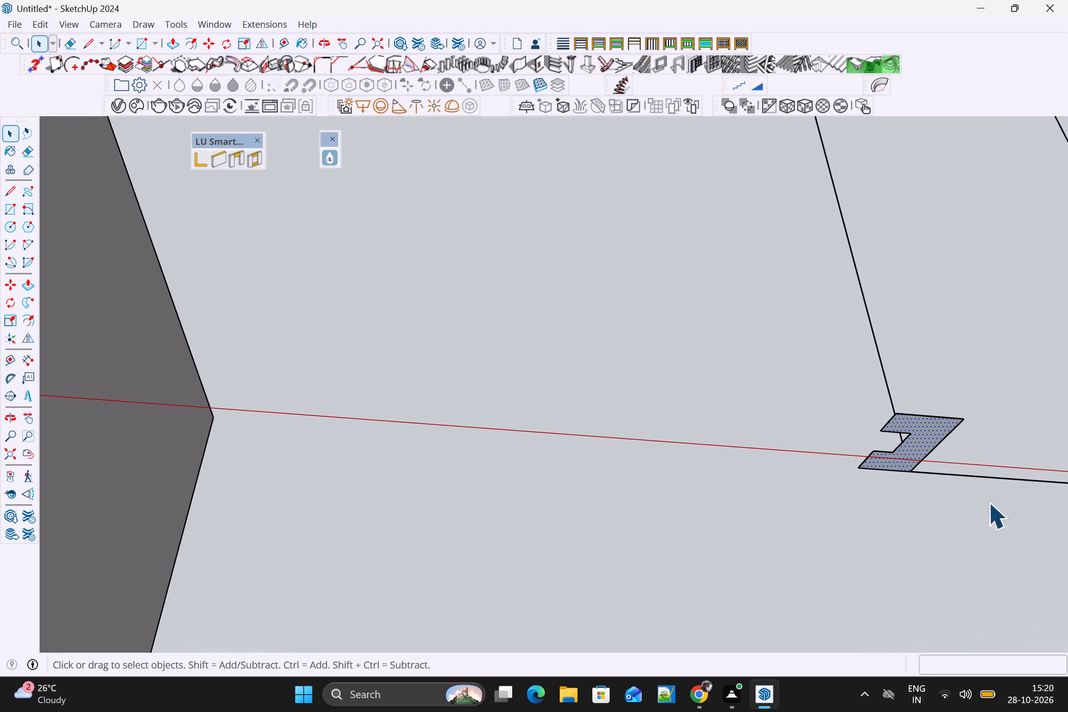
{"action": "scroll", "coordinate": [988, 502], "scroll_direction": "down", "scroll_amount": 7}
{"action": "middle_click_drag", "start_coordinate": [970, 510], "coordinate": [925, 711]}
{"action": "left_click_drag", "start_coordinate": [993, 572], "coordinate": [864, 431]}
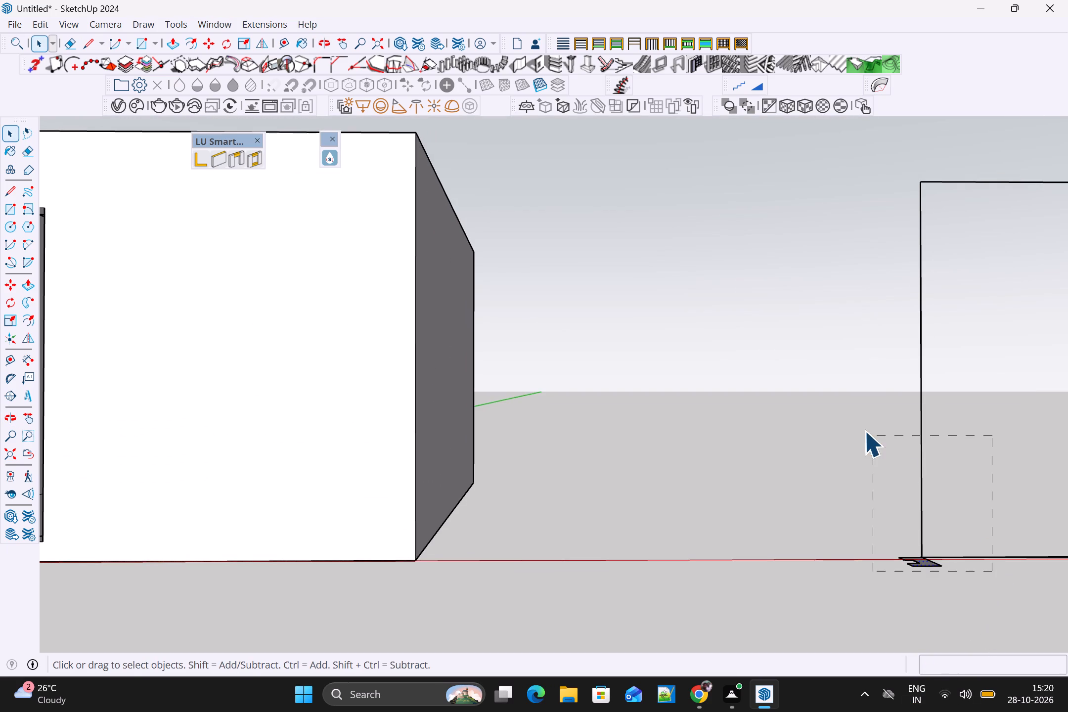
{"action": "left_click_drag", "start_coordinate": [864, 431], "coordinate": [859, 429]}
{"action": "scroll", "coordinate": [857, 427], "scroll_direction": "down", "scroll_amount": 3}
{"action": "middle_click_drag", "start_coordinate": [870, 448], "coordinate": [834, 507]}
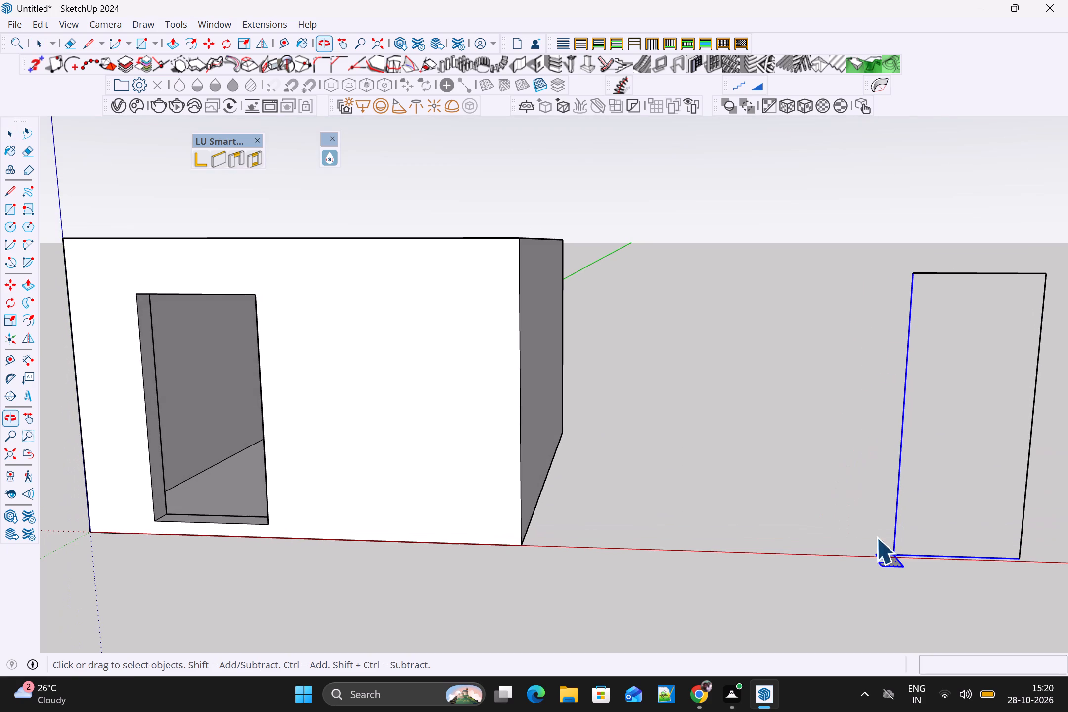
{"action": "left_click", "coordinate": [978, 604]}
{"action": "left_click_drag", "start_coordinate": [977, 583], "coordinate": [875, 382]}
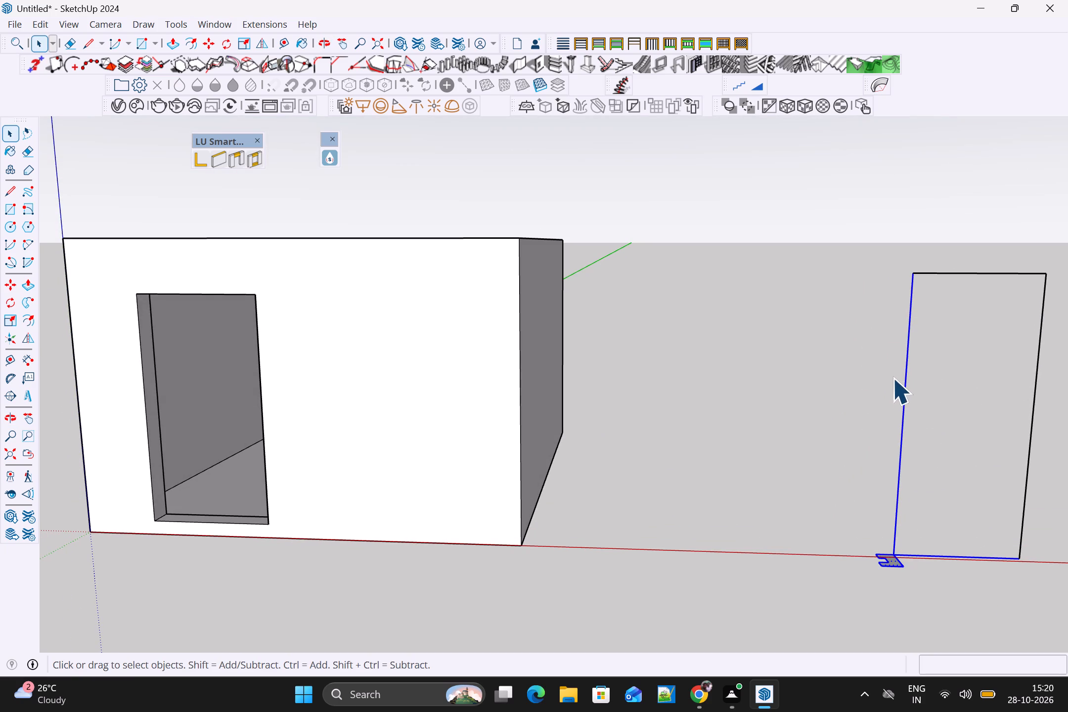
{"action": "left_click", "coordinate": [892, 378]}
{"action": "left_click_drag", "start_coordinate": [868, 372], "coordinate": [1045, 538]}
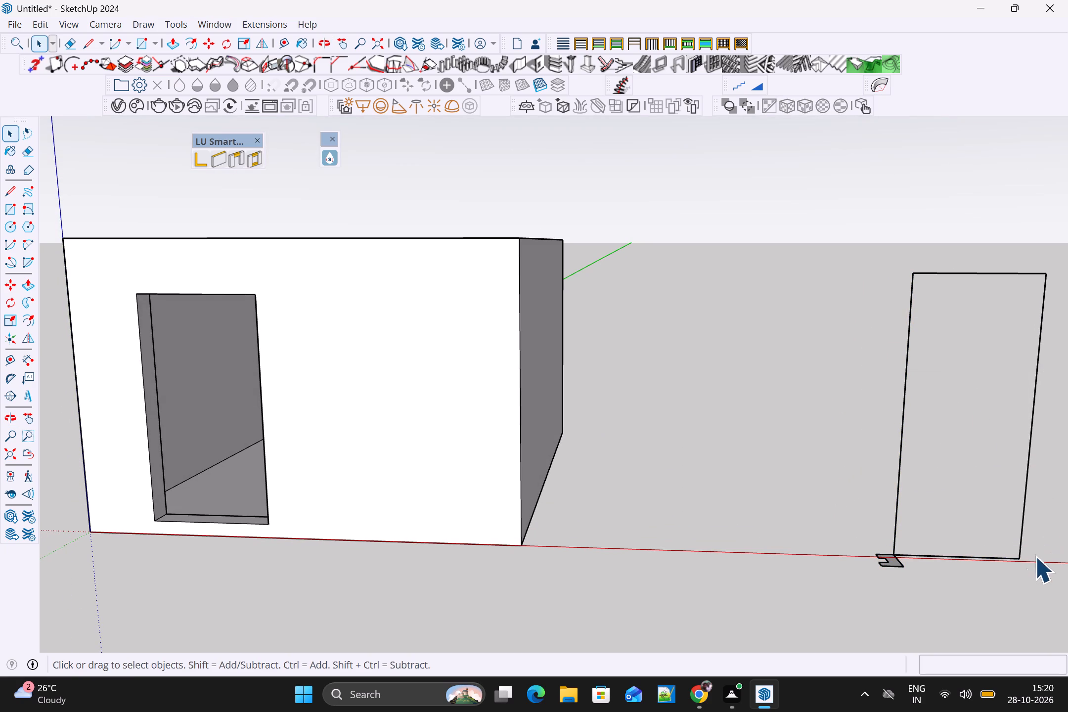
Weld the edges of the upright rectangular outline into one continuous path.
{"action": "left_click_drag", "start_coordinate": [1025, 572], "coordinate": [926, 303]}
{"action": "left_click_drag", "start_coordinate": [926, 303], "coordinate": [908, 230]}
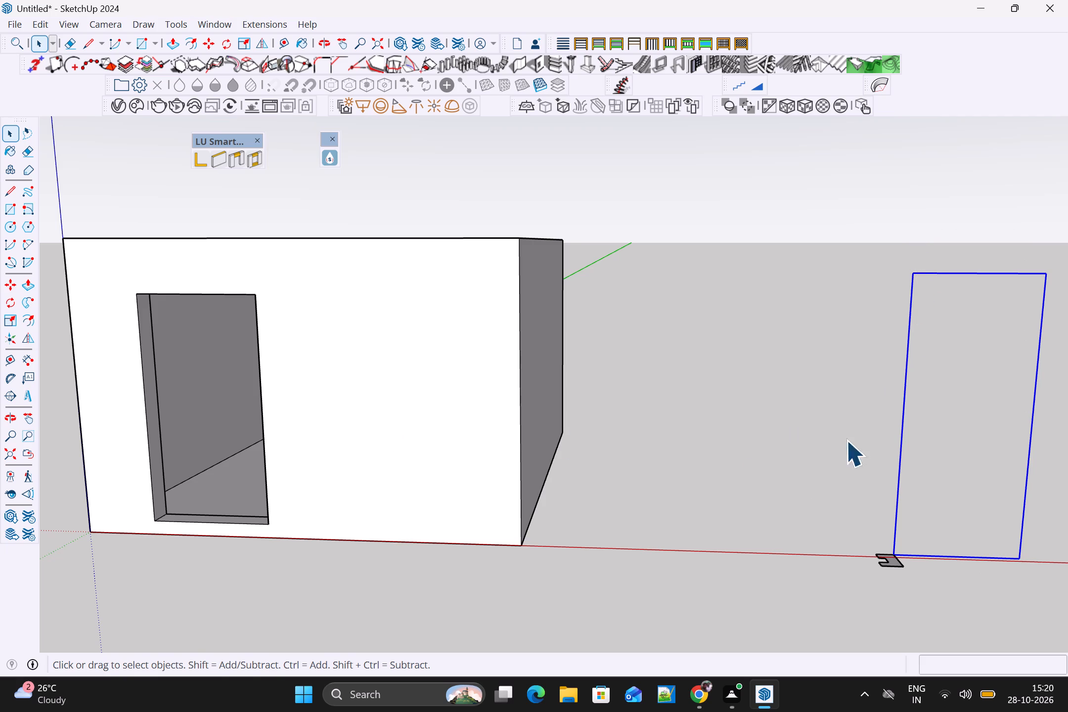
{"action": "right_click", "coordinate": [929, 272]}
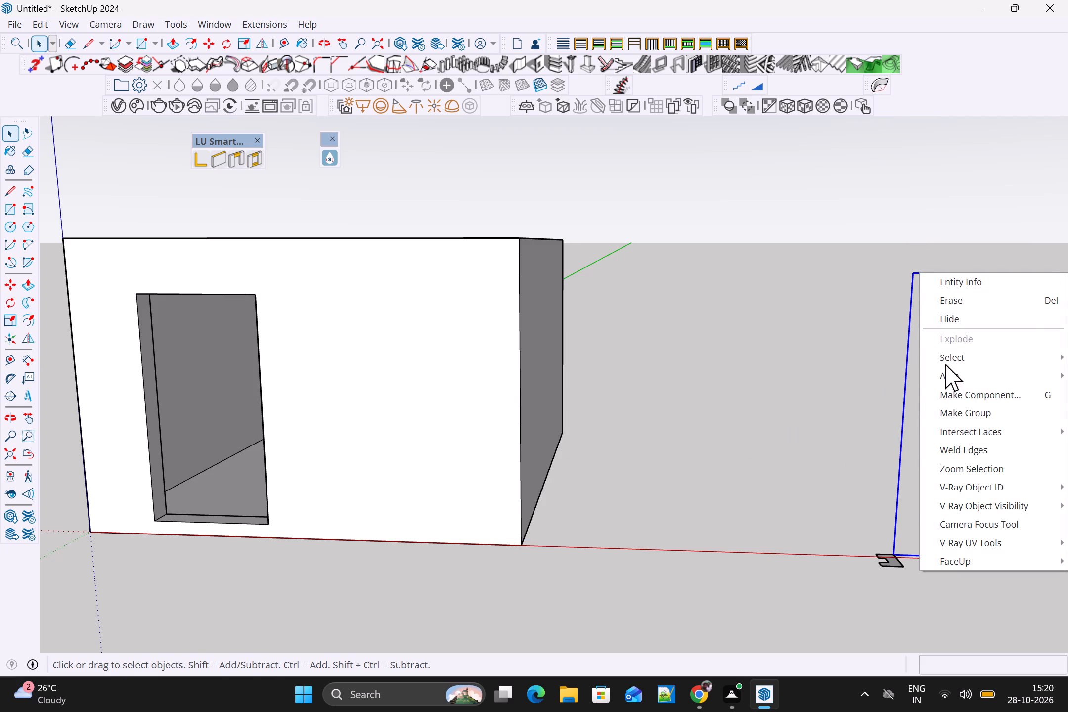
{"action": "left_click", "coordinate": [968, 446]}
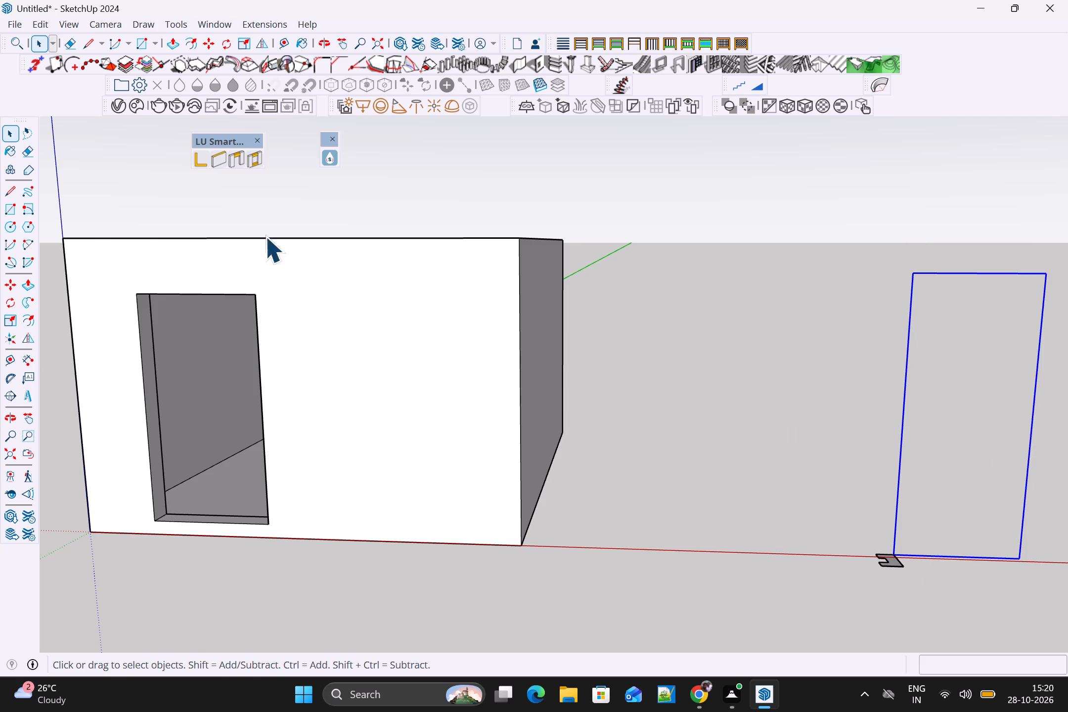
Sweep the stepped profile around the welded upright outline with Follow Me.
{"action": "left_click", "coordinate": [32, 305]}
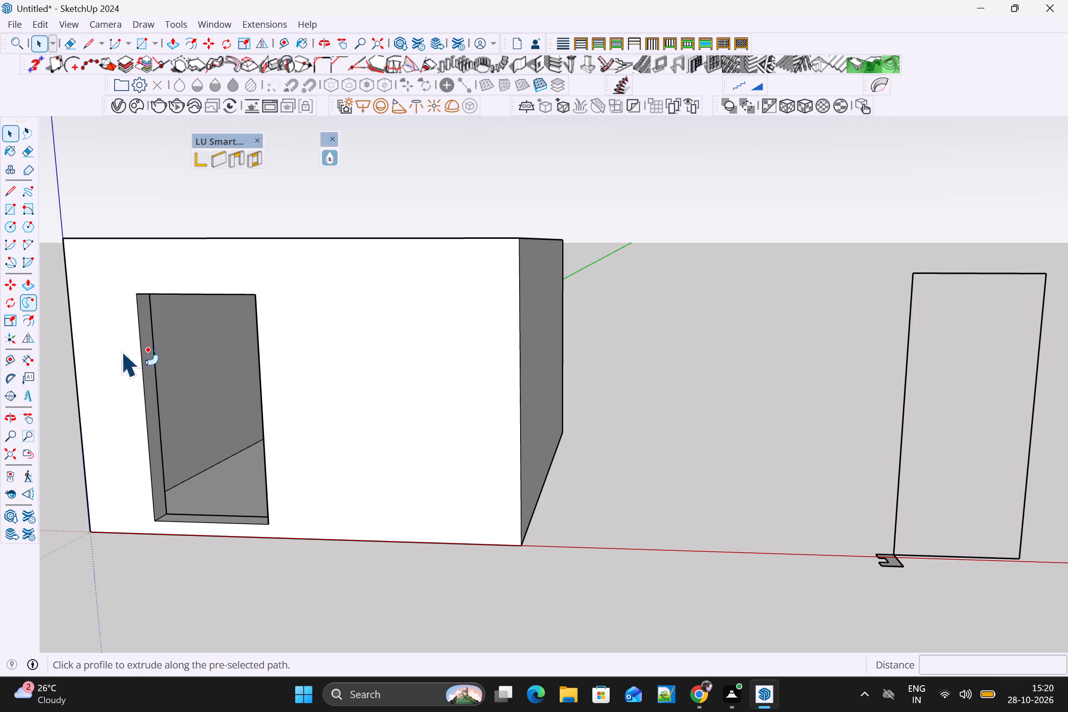
{"action": "scroll", "coordinate": [935, 567], "scroll_direction": "up", "scroll_amount": 1}
{"action": "middle_click_drag", "start_coordinate": [941, 558], "coordinate": [954, 423]}
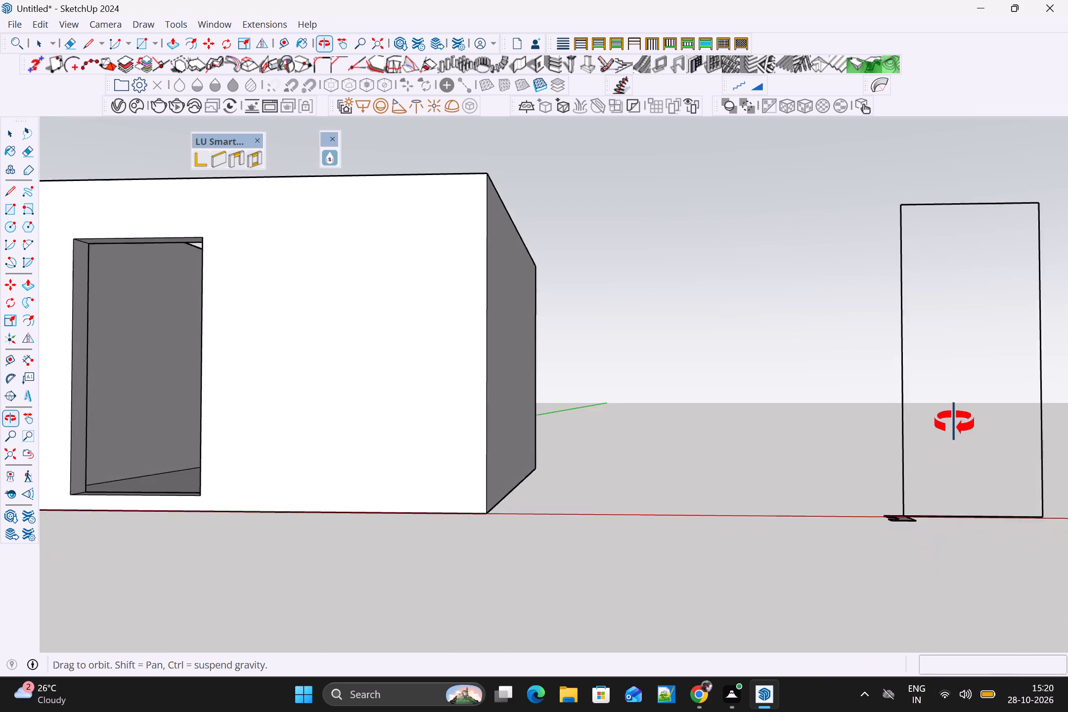
{"action": "middle_click_drag", "start_coordinate": [954, 423], "coordinate": [954, 362]}
{"action": "left_click", "coordinate": [918, 419]}
Examine the swept door-sized frame and its stepped section from the front, side and underneath.
{"action": "scroll", "coordinate": [918, 421], "scroll_direction": "down", "scroll_amount": 3}
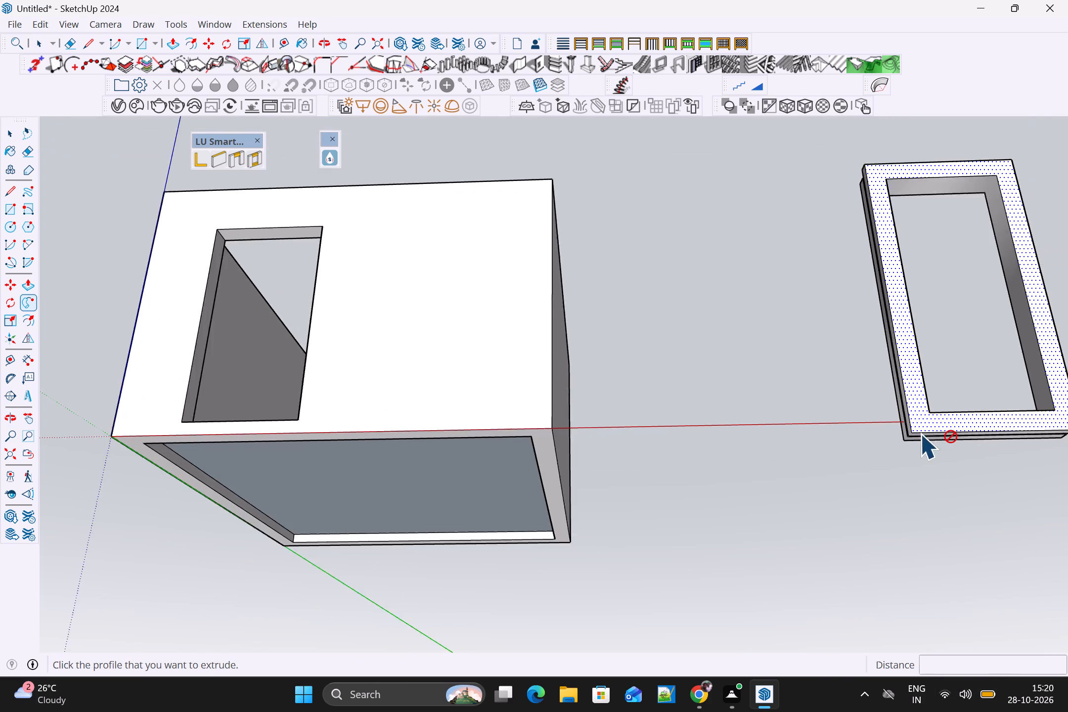
{"action": "middle_click_drag", "start_coordinate": [937, 442], "coordinate": [606, 596]}
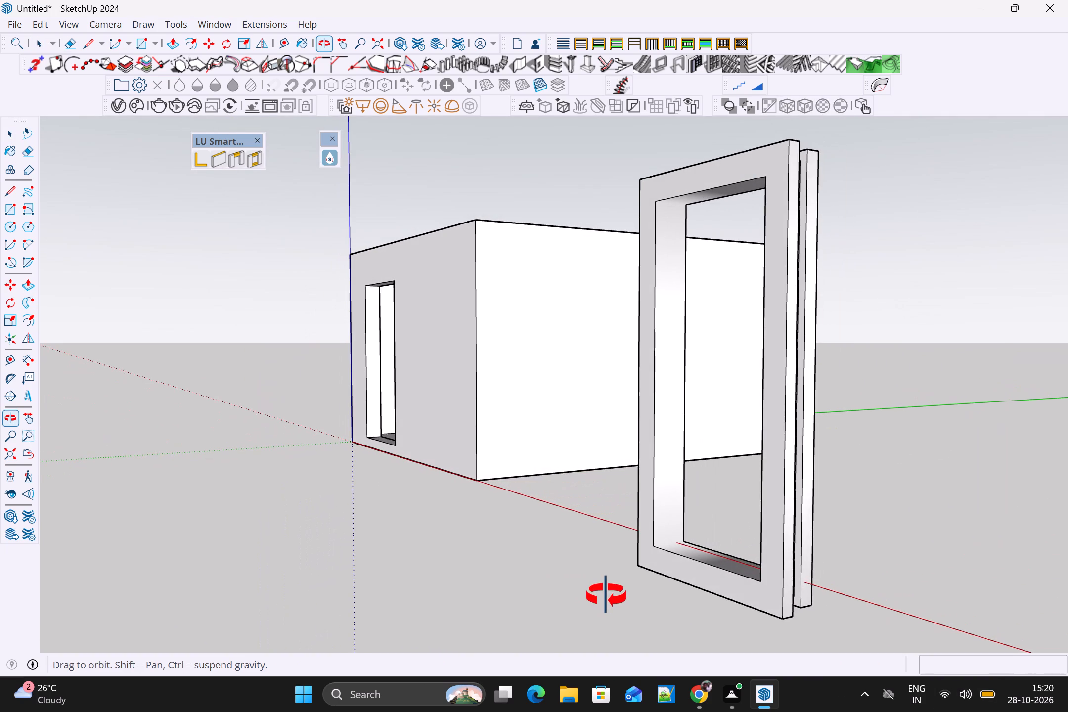
{"action": "middle_click_drag", "start_coordinate": [606, 596], "coordinate": [860, 711]}
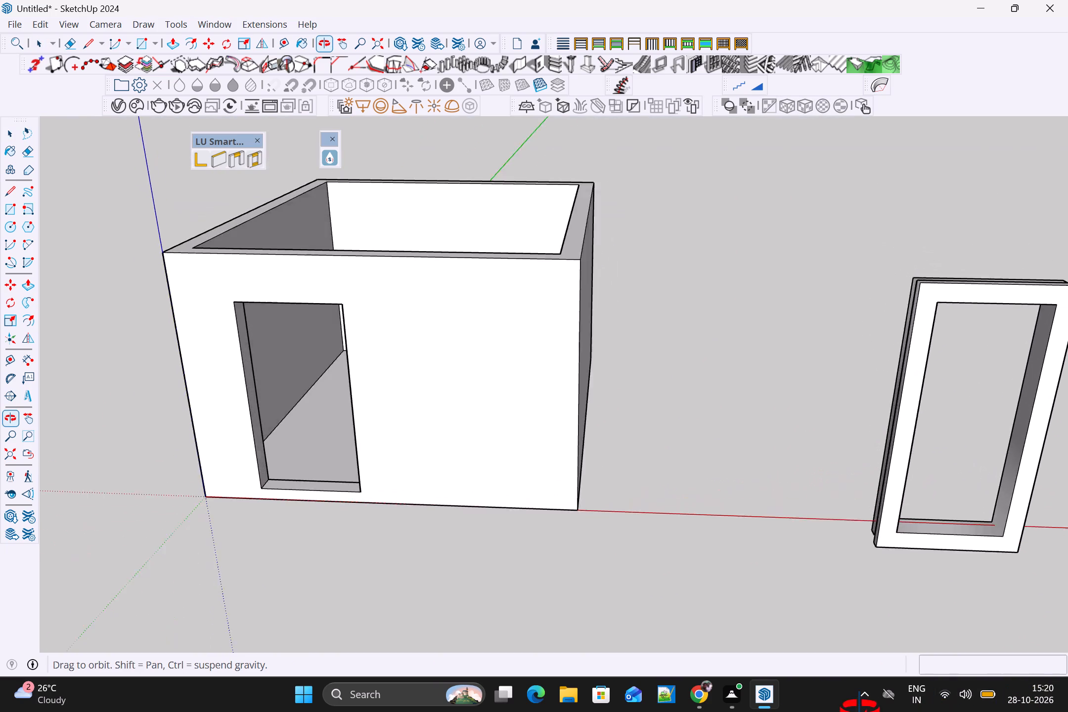
{"action": "middle_click_drag", "start_coordinate": [860, 711], "coordinate": [622, 529]}
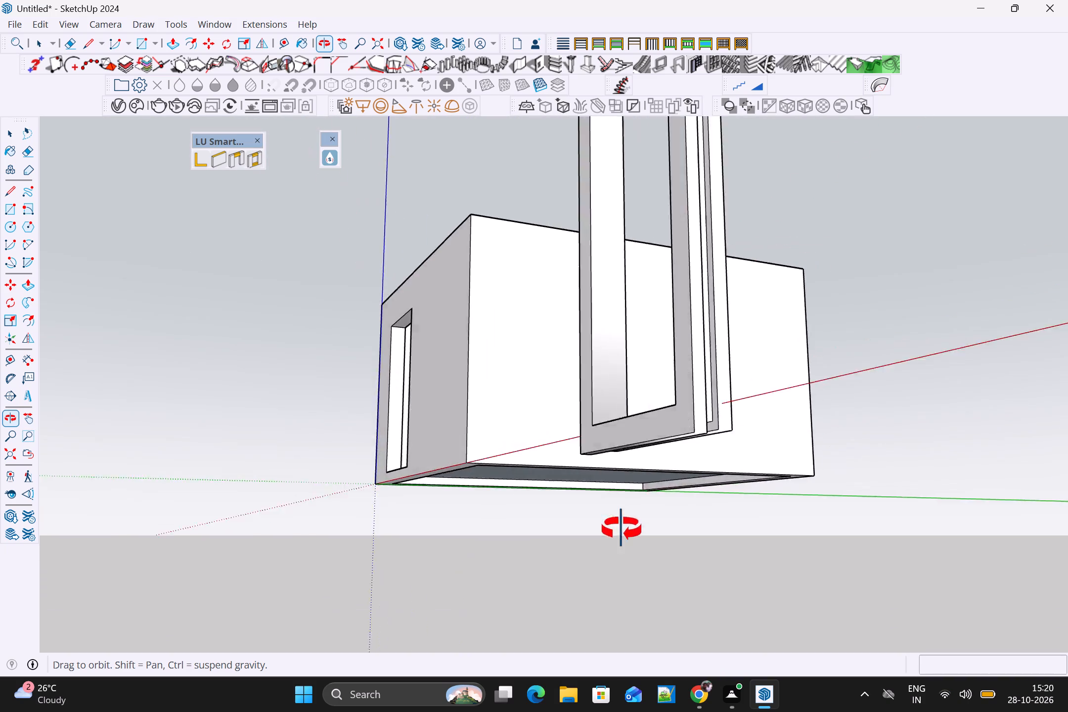
{"action": "middle_click_drag", "start_coordinate": [622, 529], "coordinate": [815, 555]}
{"action": "scroll", "coordinate": [882, 518], "scroll_direction": "down", "scroll_amount": 2}
{"action": "middle_click_drag", "start_coordinate": [925, 517], "coordinate": [914, 543]}
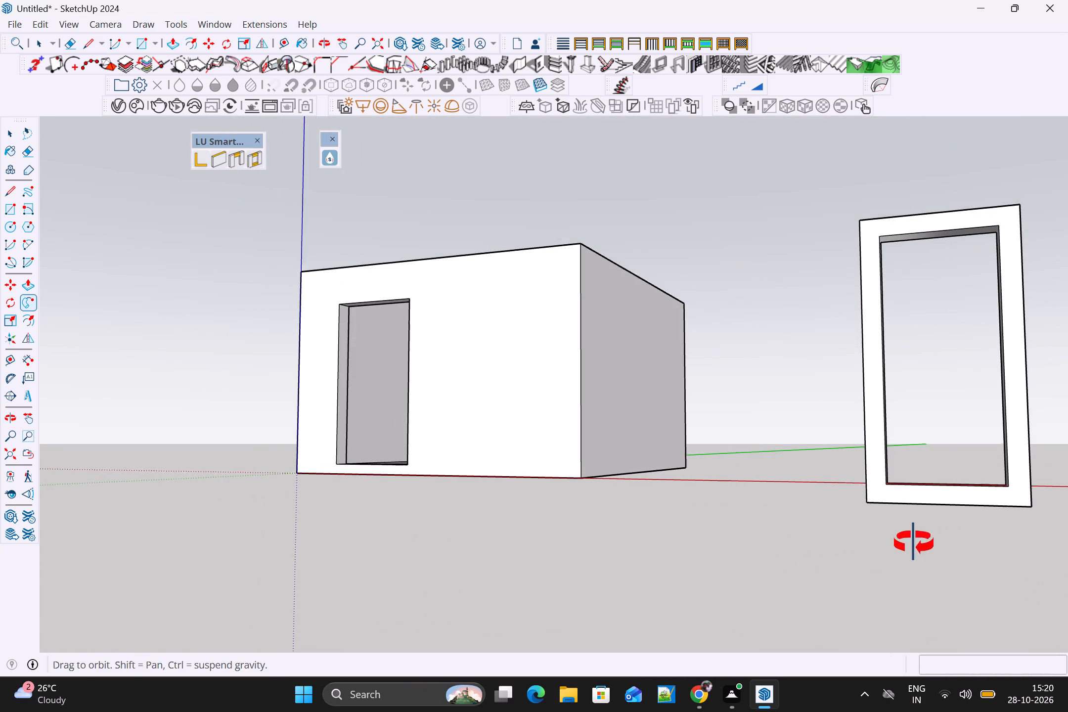
{"action": "middle_click_drag", "start_coordinate": [914, 543], "coordinate": [666, 580]}
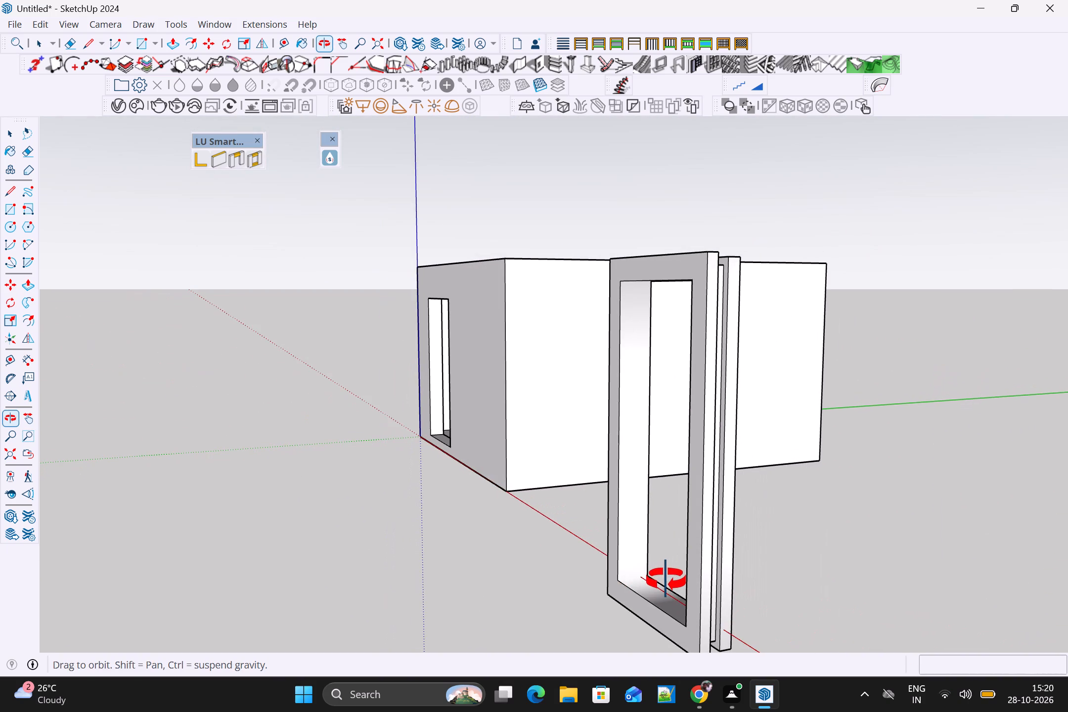
{"action": "middle_click_drag", "start_coordinate": [666, 580], "coordinate": [667, 574]}
{"action": "middle_click_drag", "start_coordinate": [747, 553], "coordinate": [574, 472]}
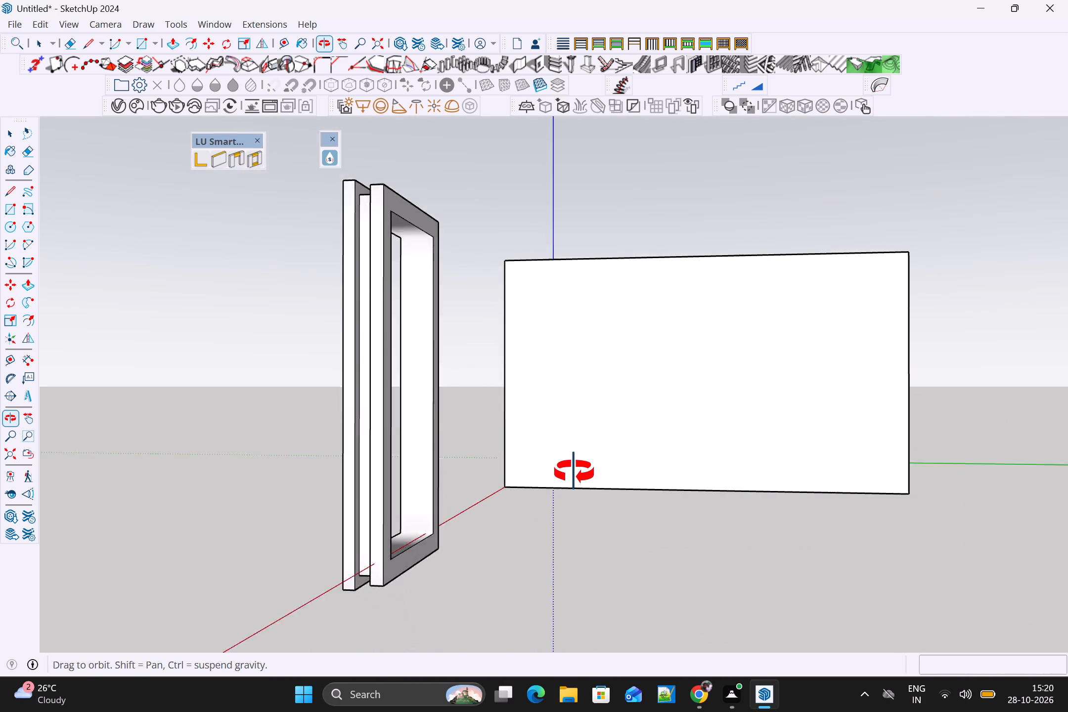
{"action": "middle_click_drag", "start_coordinate": [574, 472], "coordinate": [703, 396]}
{"action": "scroll", "coordinate": [703, 396], "scroll_direction": "up", "scroll_amount": 1}
{"action": "scroll", "coordinate": [722, 423], "scroll_direction": "down", "scroll_amount": 4}
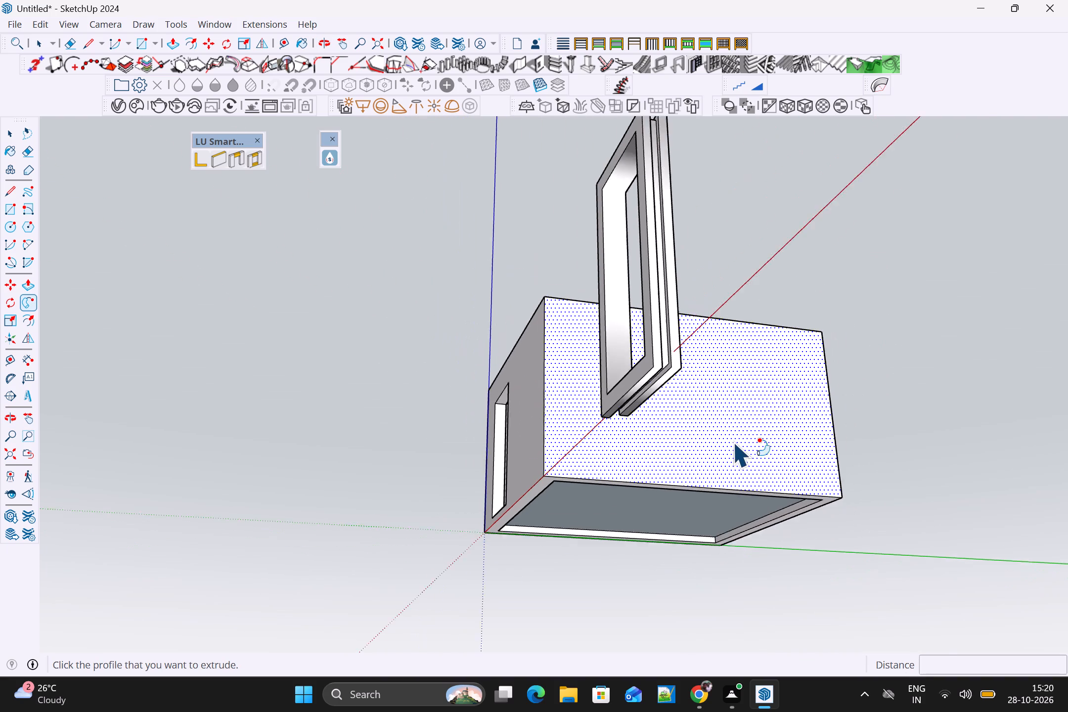
{"action": "scroll", "coordinate": [734, 441], "scroll_direction": "down", "scroll_amount": 1}
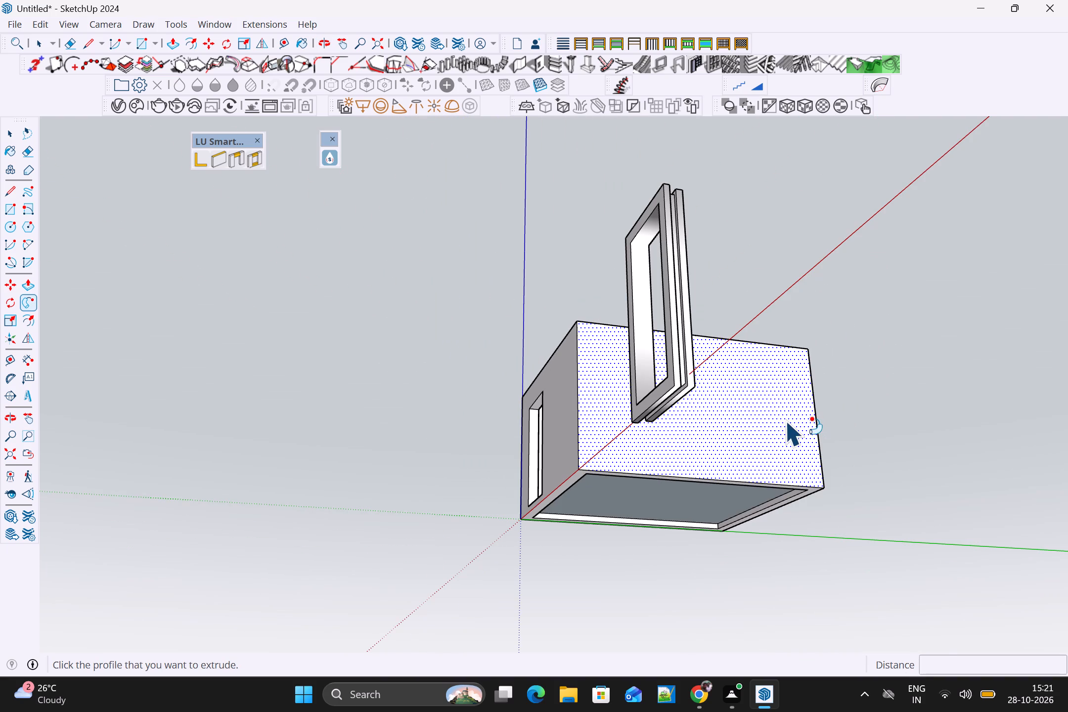
{"action": "key", "text": "space"}
{"action": "left_click", "coordinate": [908, 418]}
{"action": "middle_click_drag", "start_coordinate": [908, 446], "coordinate": [1067, 554]}
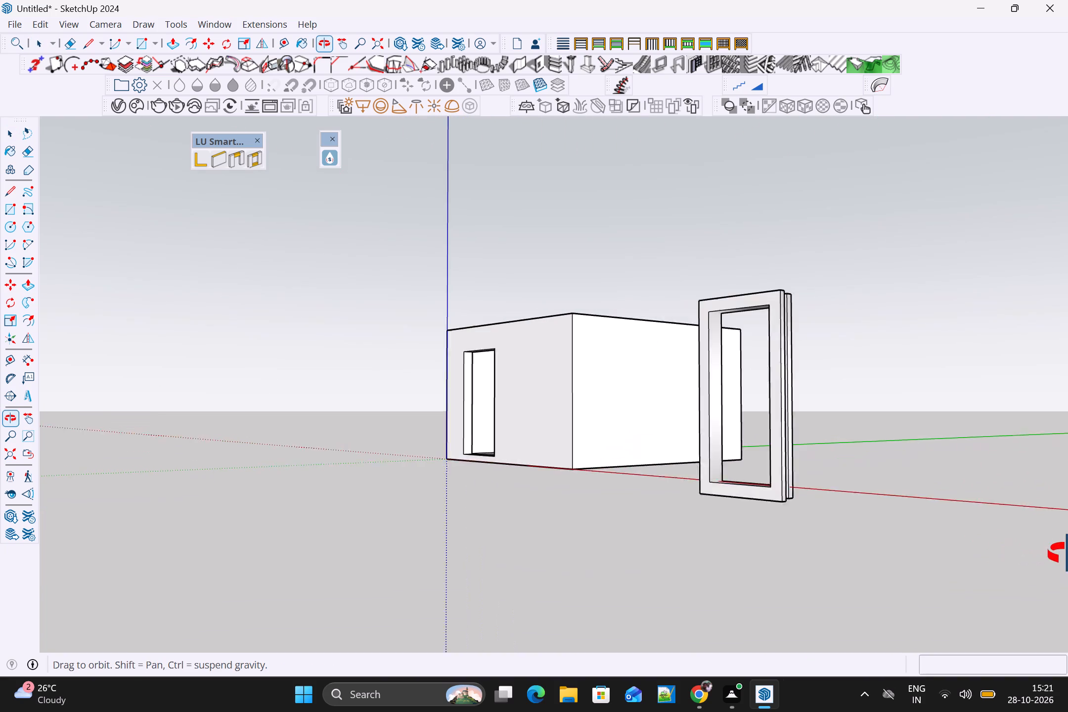
{"action": "middle_click_drag", "start_coordinate": [1067, 554], "coordinate": [1067, 552]}
{"action": "scroll", "coordinate": [956, 520], "scroll_direction": "up", "scroll_amount": 2}
{"action": "middle_click_drag", "start_coordinate": [946, 523], "coordinate": [1067, 560]}
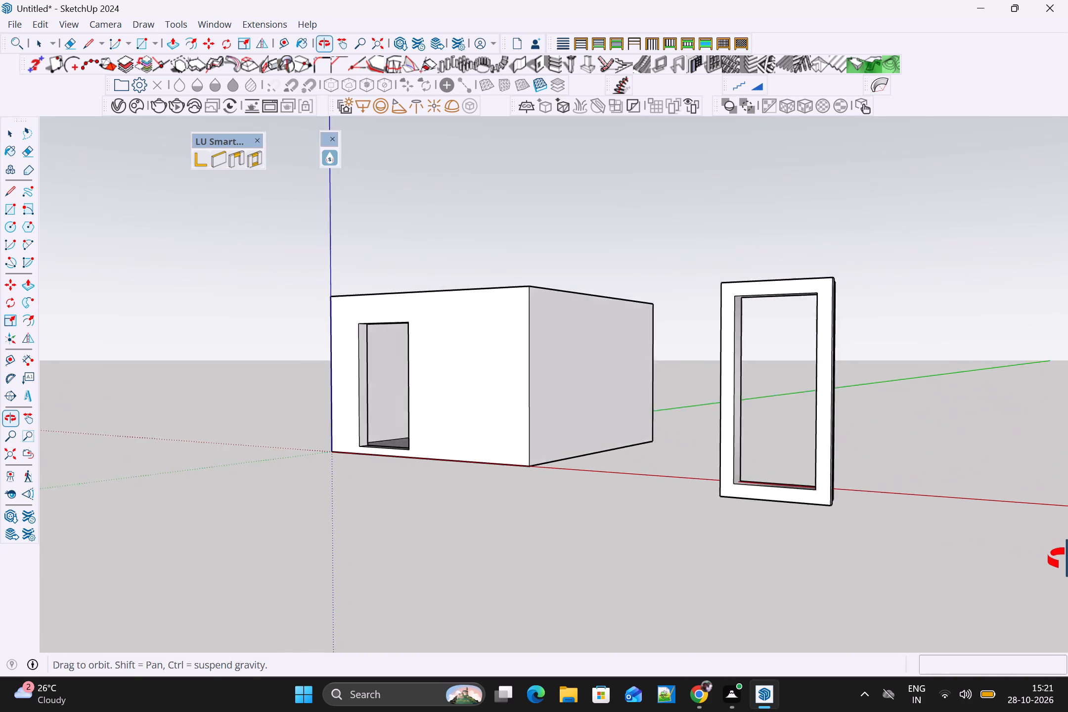
{"action": "middle_click_drag", "start_coordinate": [1067, 560], "coordinate": [1067, 548]}
{"action": "scroll", "coordinate": [961, 523], "scroll_direction": "down", "scroll_amount": 3}
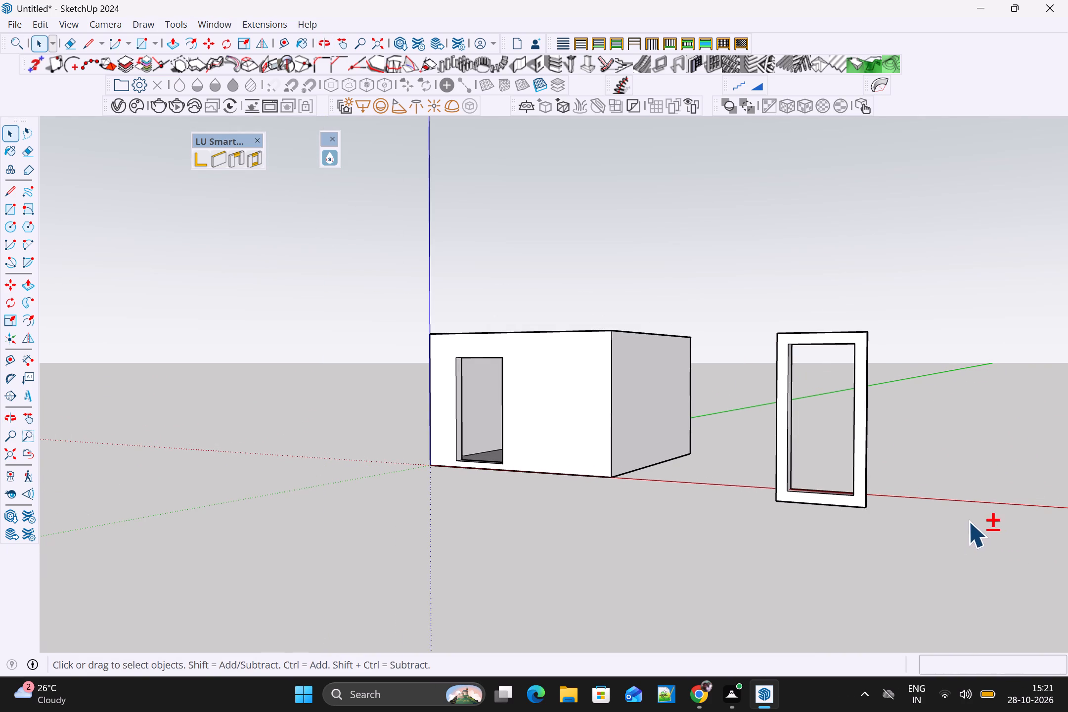
Draw an upright rectangle about 3'2" by 8'3" on the red axis beyond the swept frame, locked parallel to the door wall.
{"action": "middle_click_drag", "start_coordinate": [967, 521], "coordinate": [719, 422], "text": "shift"}
{"action": "middle_click_drag", "start_coordinate": [666, 425], "coordinate": [752, 490]}
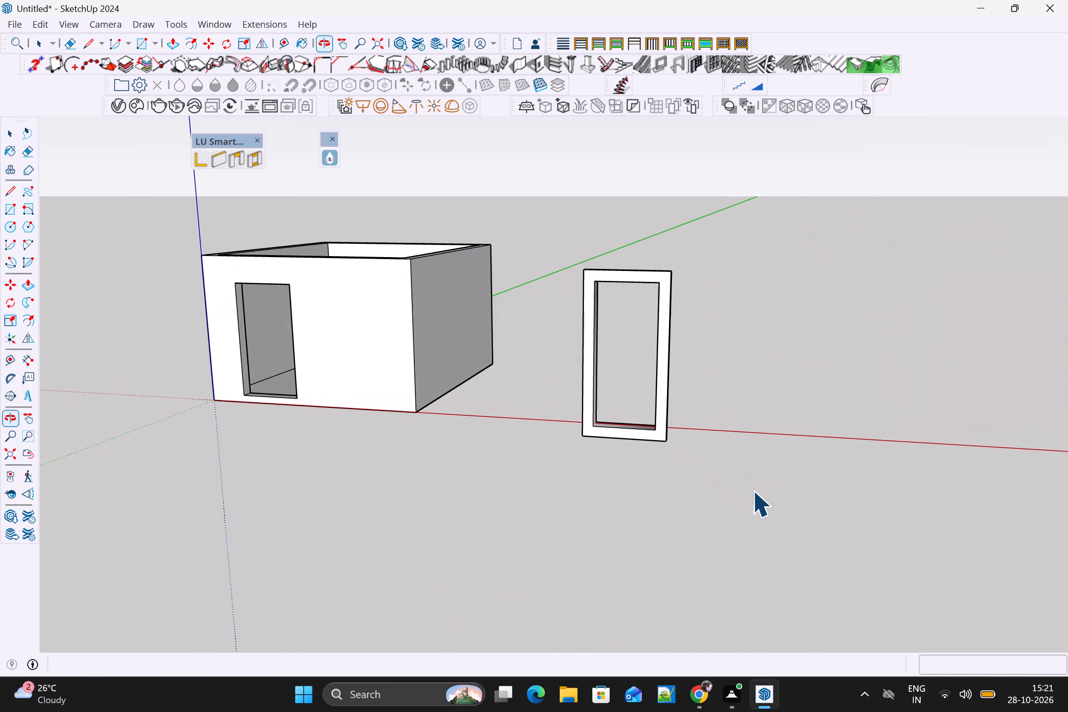
{"action": "key", "text": "r"}
{"action": "left_click", "coordinate": [747, 431]}
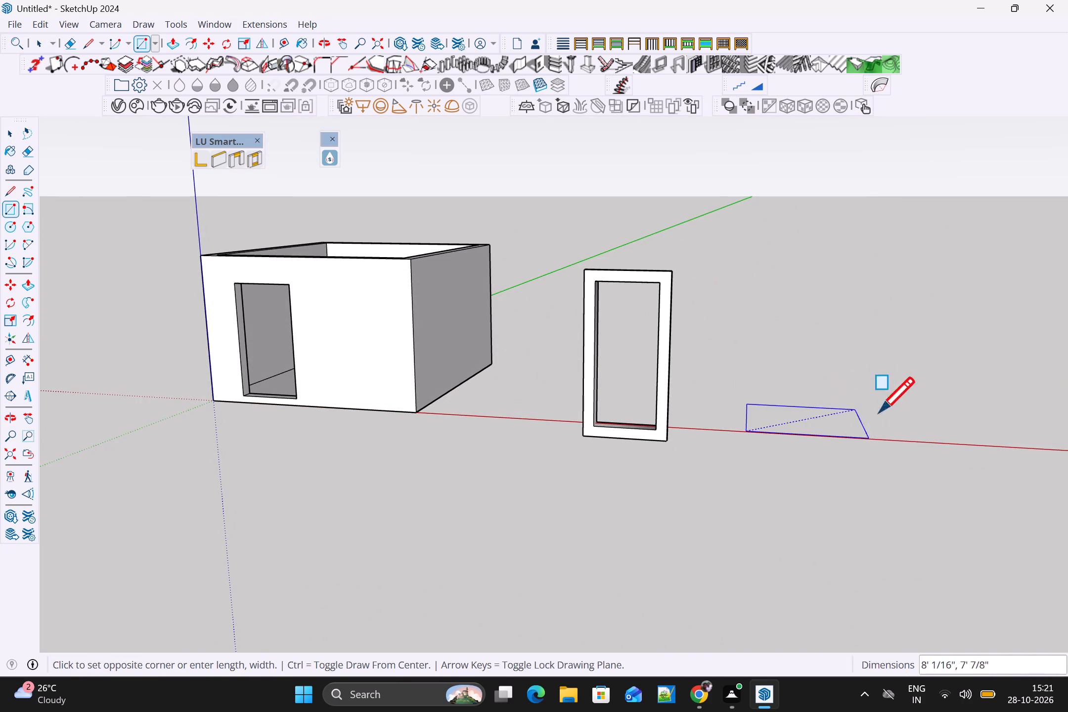
{"action": "key", "text": "Left"}
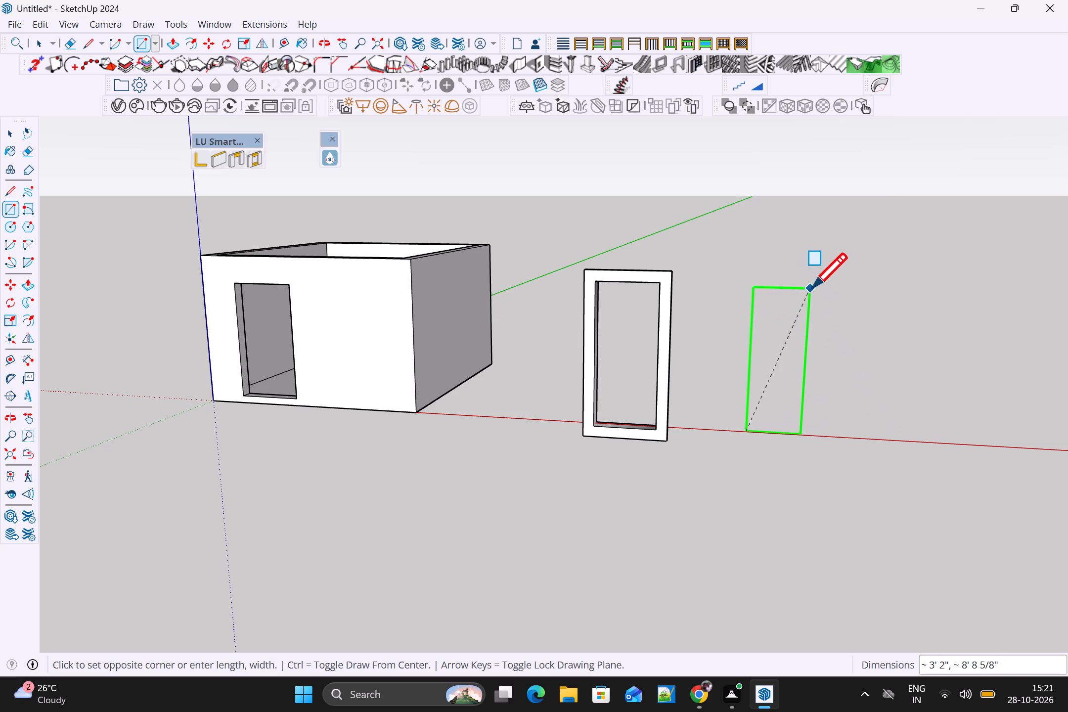
{"action": "left_click", "coordinate": [810, 297]}
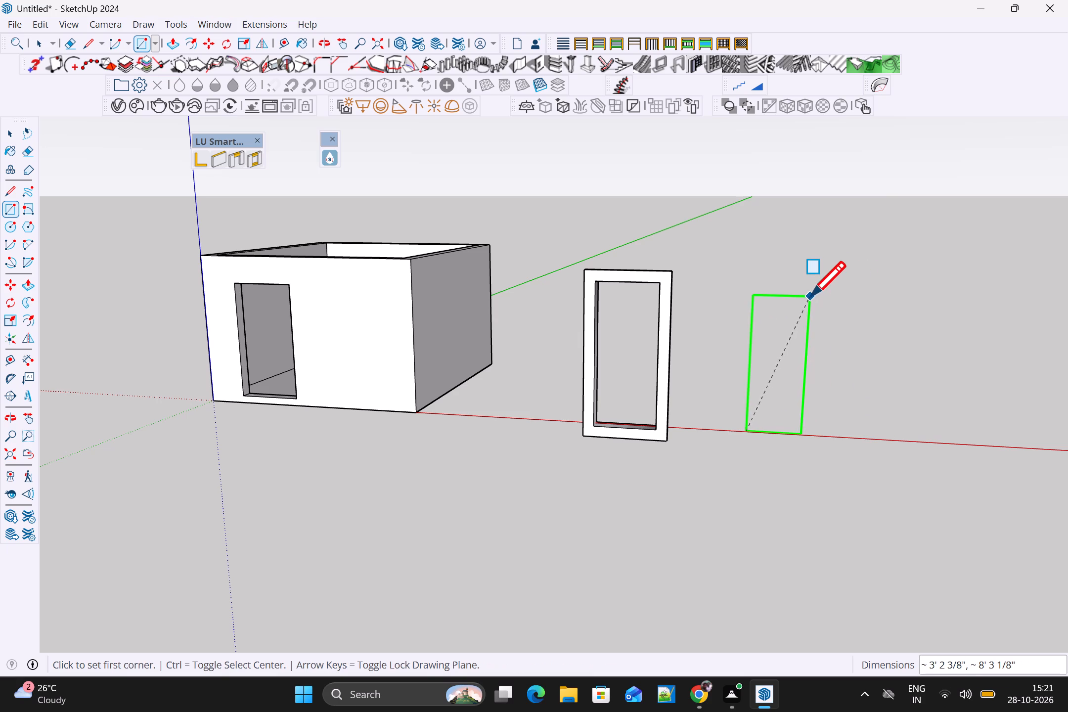
Delete the face of the new upright rectangle, keeping its outline.
{"action": "key", "text": "space"}
{"action": "left_click", "coordinate": [792, 370]}
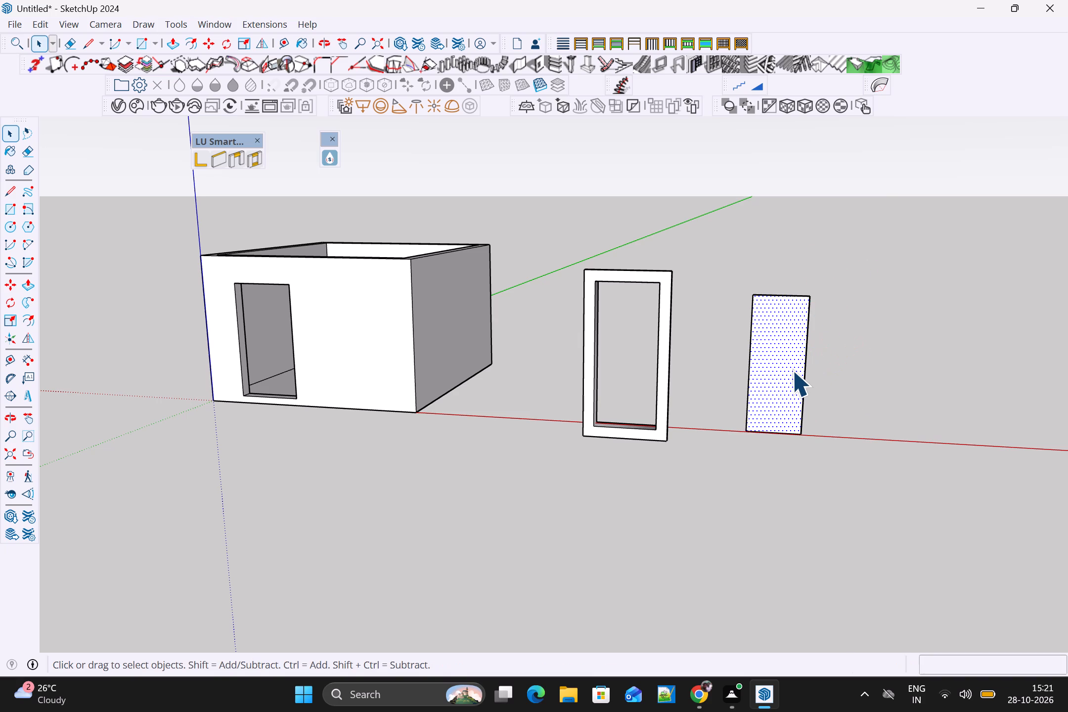
{"action": "key", "text": "BackSpace"}
{"action": "key", "text": "Delete"}
Draw an upright square about 5" by 5" outward from the outline's bottom corner nearest the swept frame, locked parallel to the door wall.
{"action": "scroll", "coordinate": [754, 457], "scroll_direction": "up", "scroll_amount": 2}
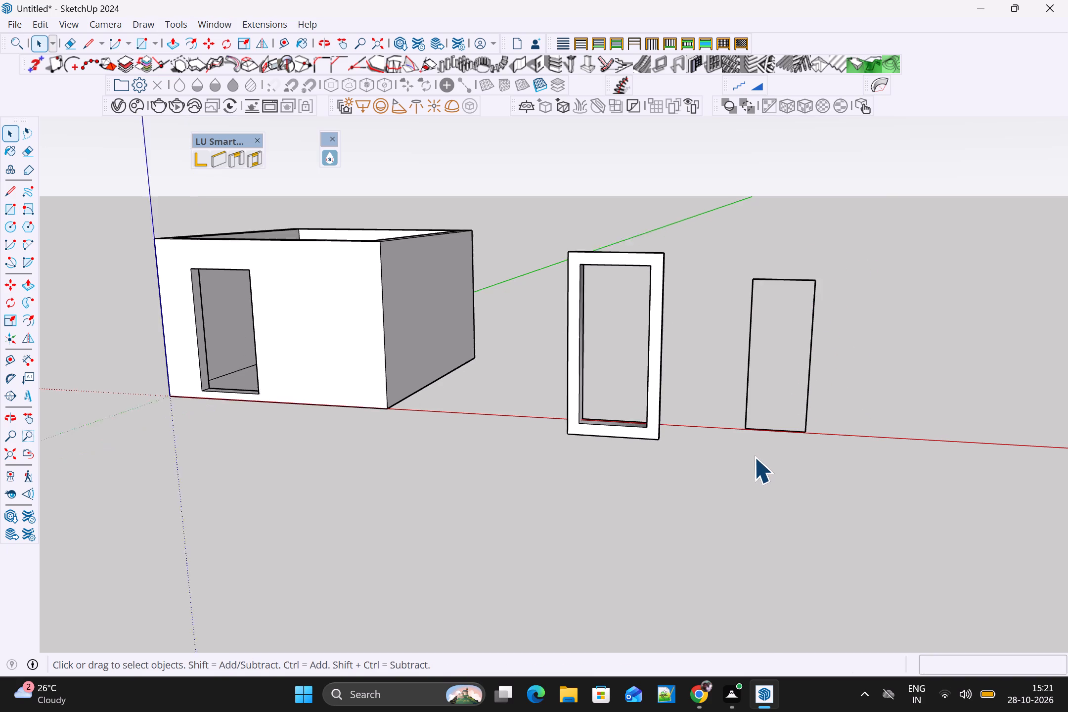
{"action": "key", "text": "r"}
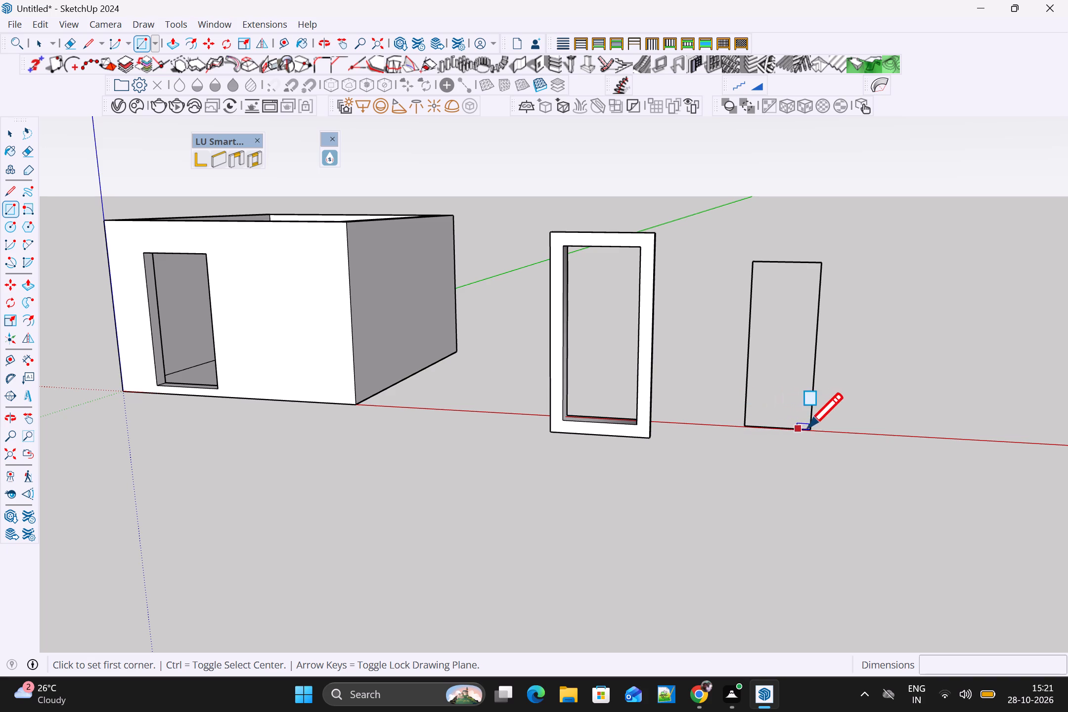
{"action": "scroll", "coordinate": [758, 429], "scroll_direction": "up", "scroll_amount": 10}
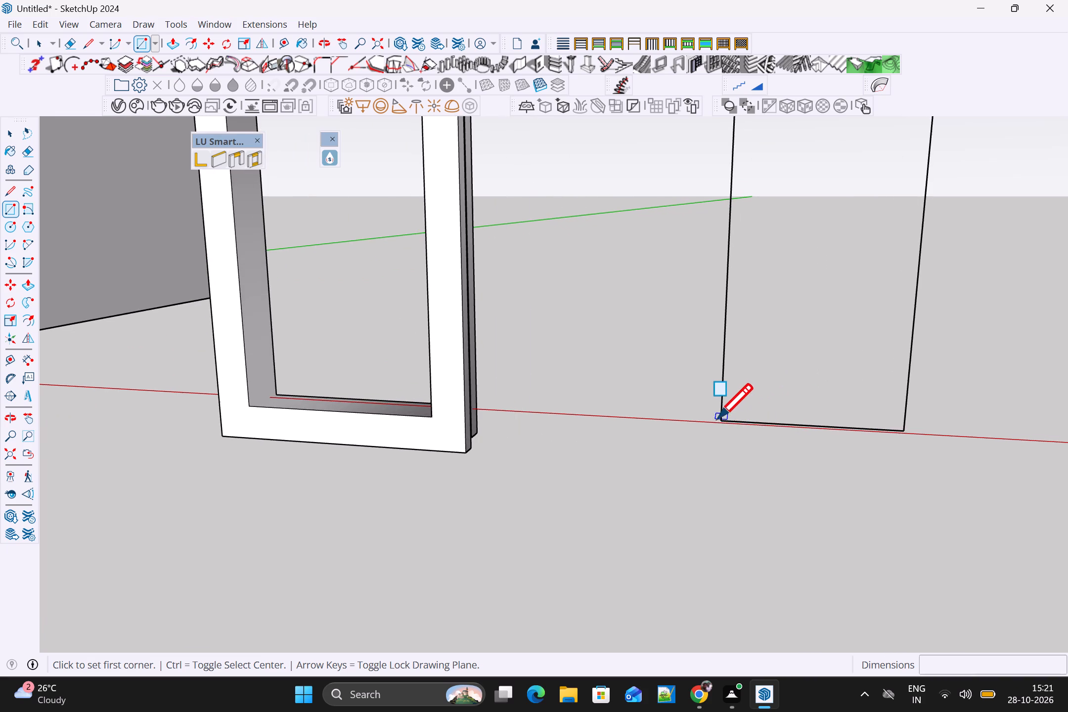
{"action": "left_click", "coordinate": [722, 422]}
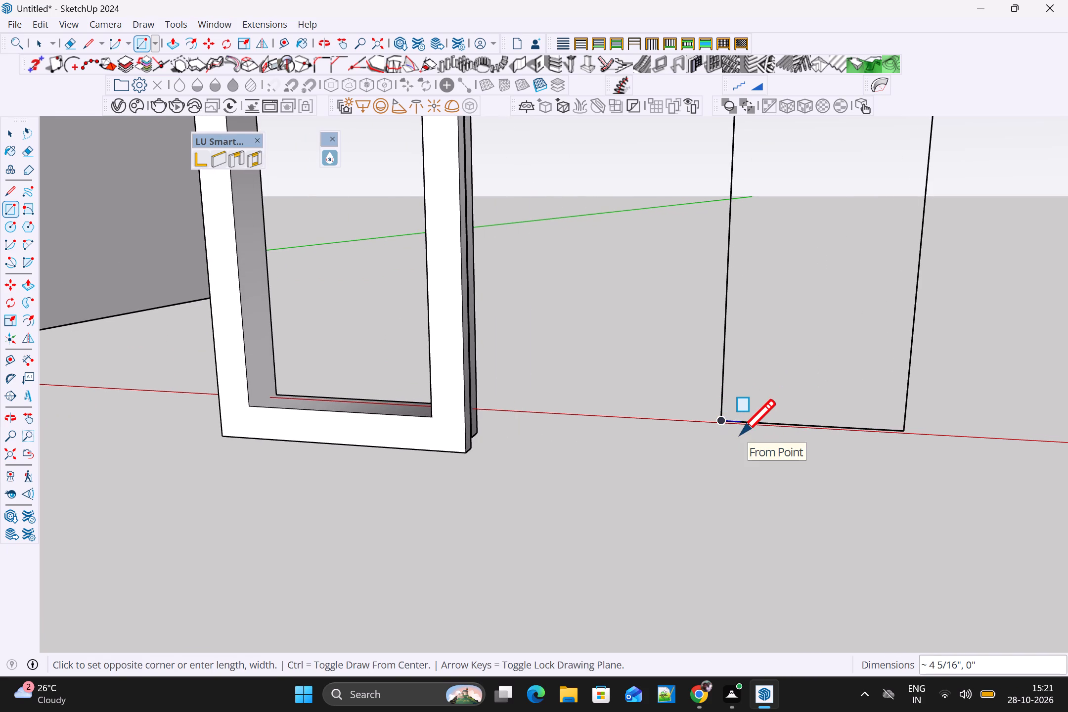
{"action": "key", "text": "Escape"}
{"action": "key", "text": "r"}
{"action": "left_click", "coordinate": [720, 421]}
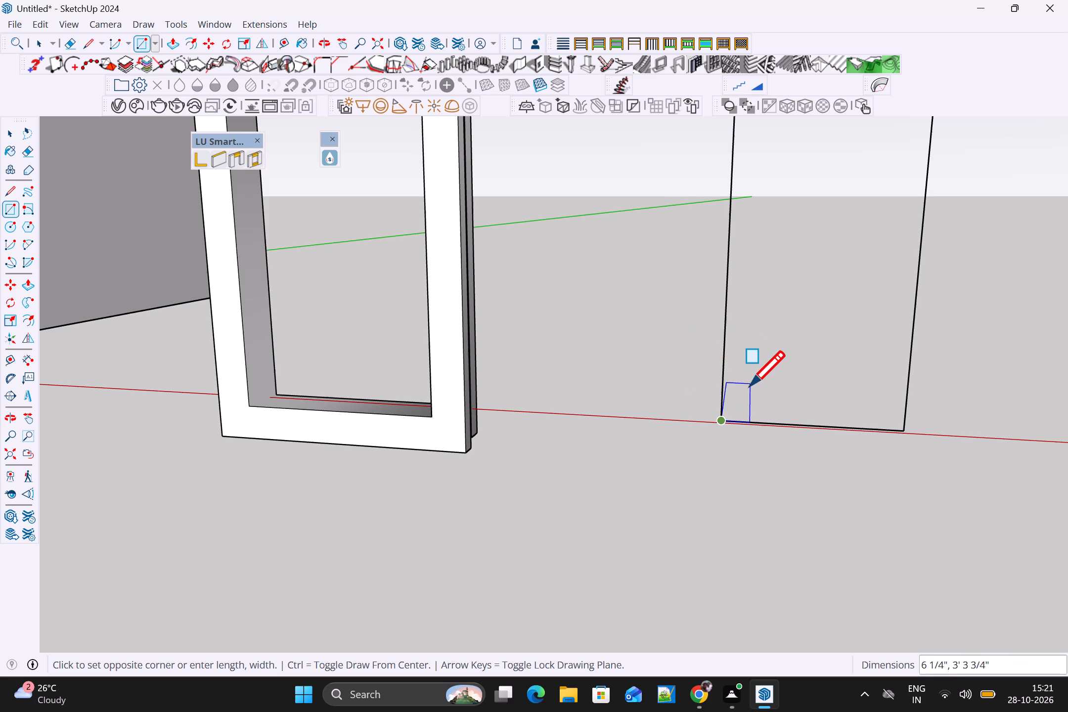
{"action": "scroll", "coordinate": [748, 389], "scroll_direction": "up", "scroll_amount": 8}
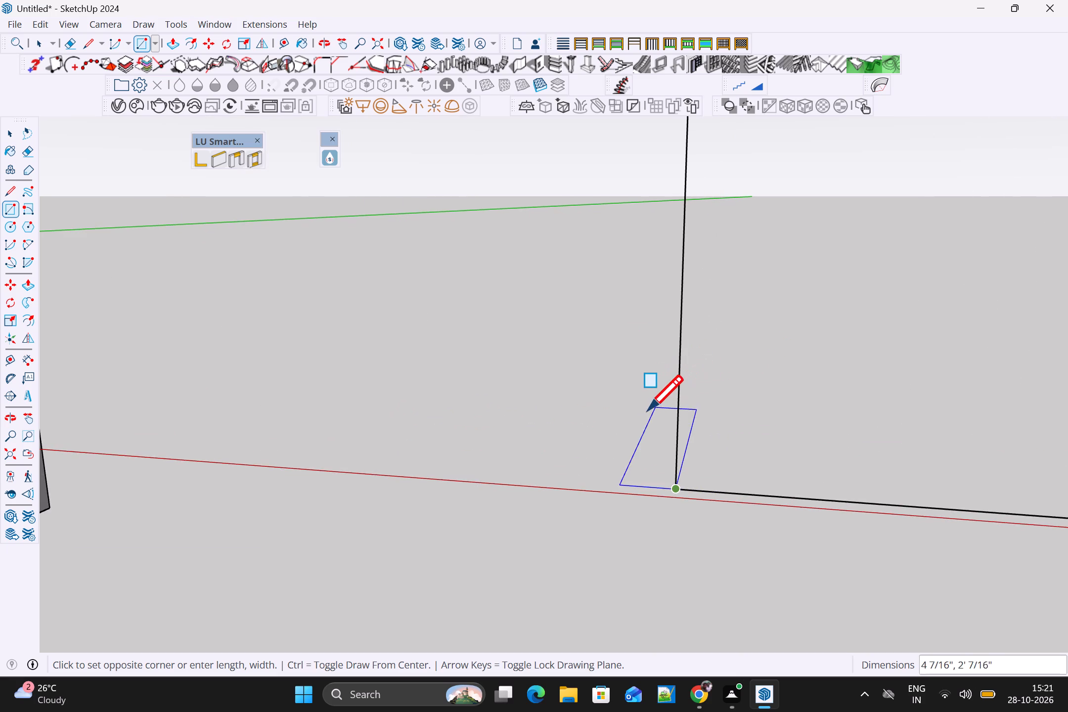
{"action": "key", "text": "Left"}
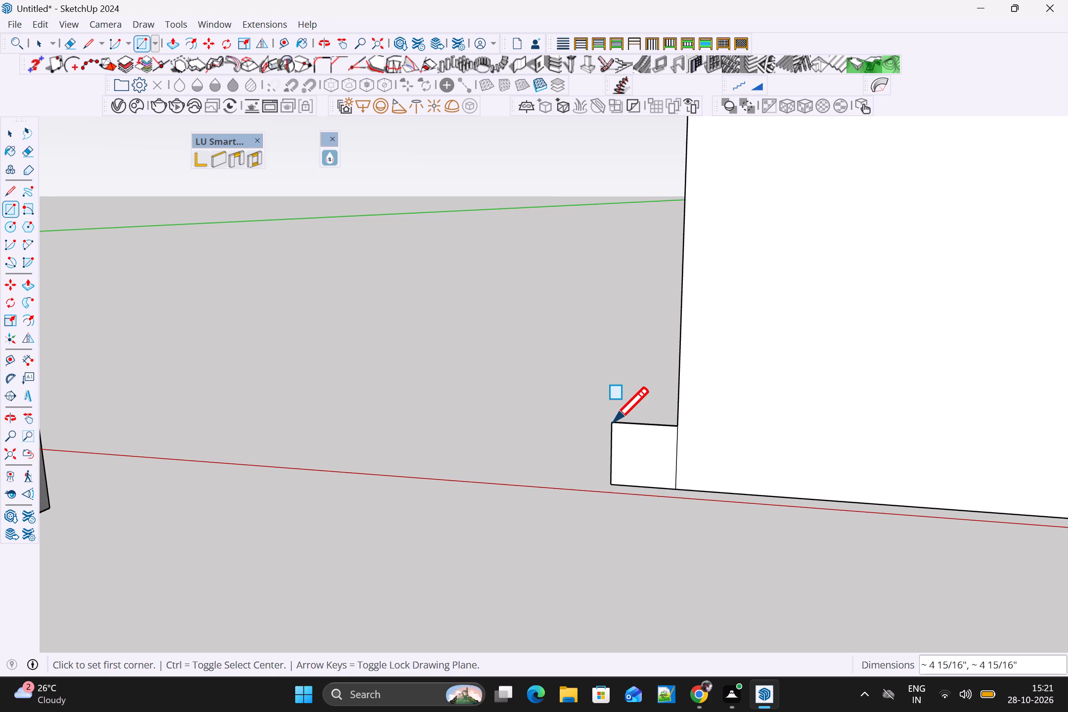
{"action": "key", "text": "space"}
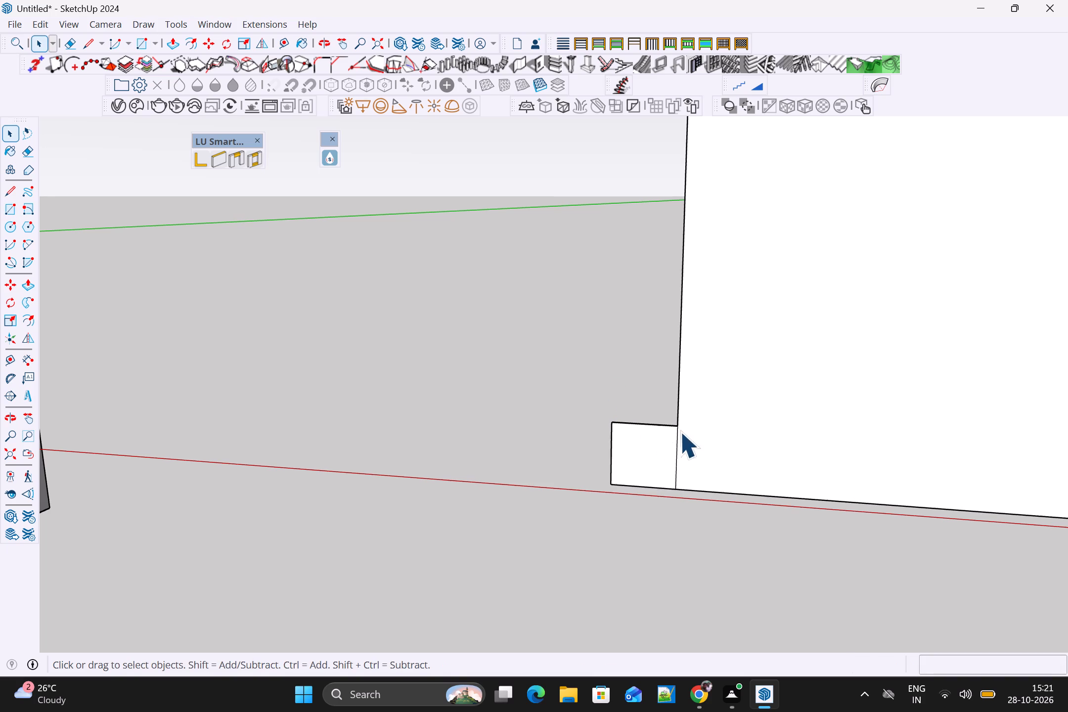
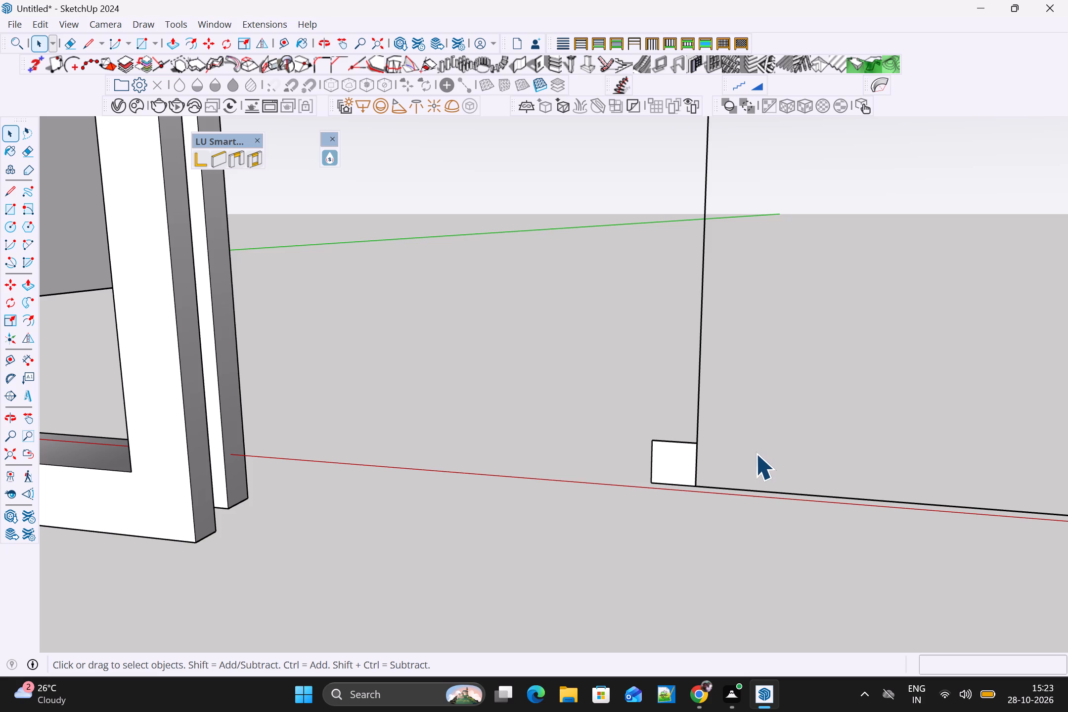
Delete the small square at the outline's bottom corner, including its face and leftover edge, keeping the door-sized outline.
{"action": "key", "text": "Escape"}
{"action": "scroll", "coordinate": [756, 459], "scroll_direction": "down", "scroll_amount": 2}
{"action": "left_click", "coordinate": [698, 457]}
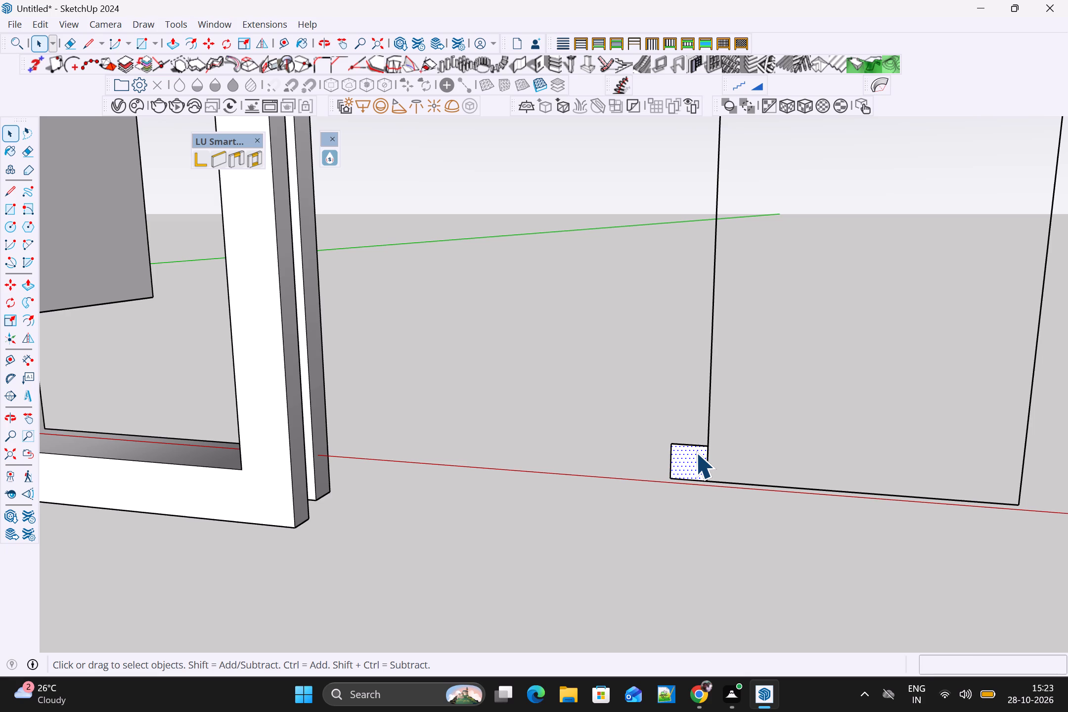
{"action": "key", "text": "space"}
{"action": "left_click_drag", "start_coordinate": [702, 432], "coordinate": [688, 492]}
{"action": "key", "text": "Delete"}
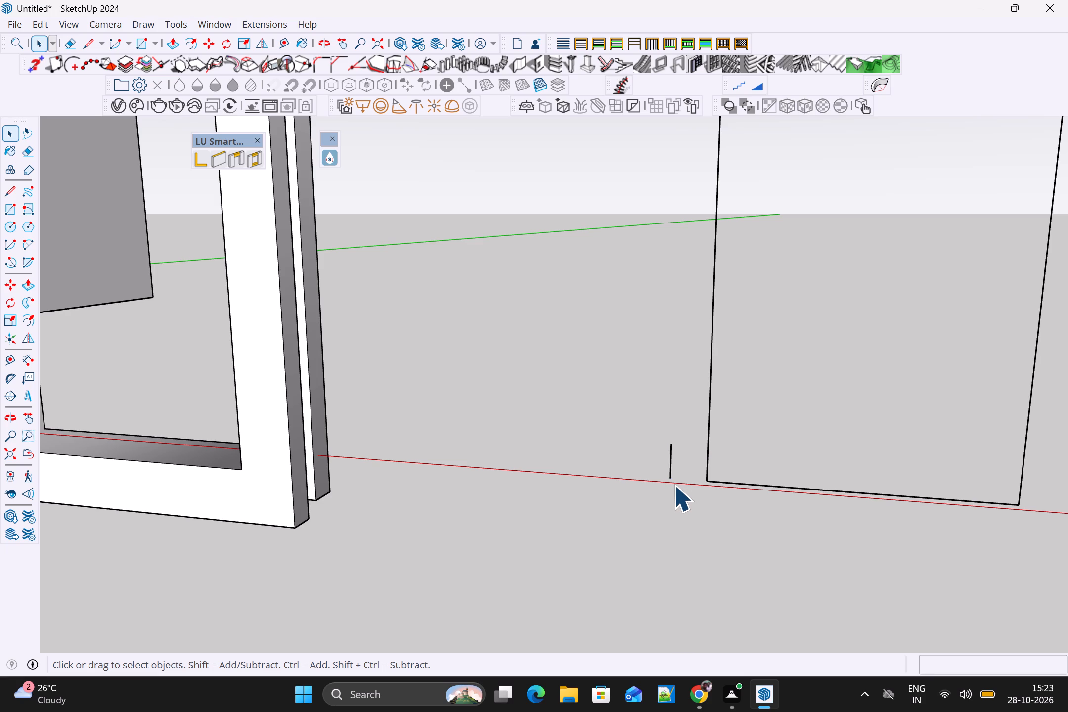
{"action": "left_click_drag", "start_coordinate": [694, 442], "coordinate": [643, 462]}
{"action": "key", "text": "Delete"}
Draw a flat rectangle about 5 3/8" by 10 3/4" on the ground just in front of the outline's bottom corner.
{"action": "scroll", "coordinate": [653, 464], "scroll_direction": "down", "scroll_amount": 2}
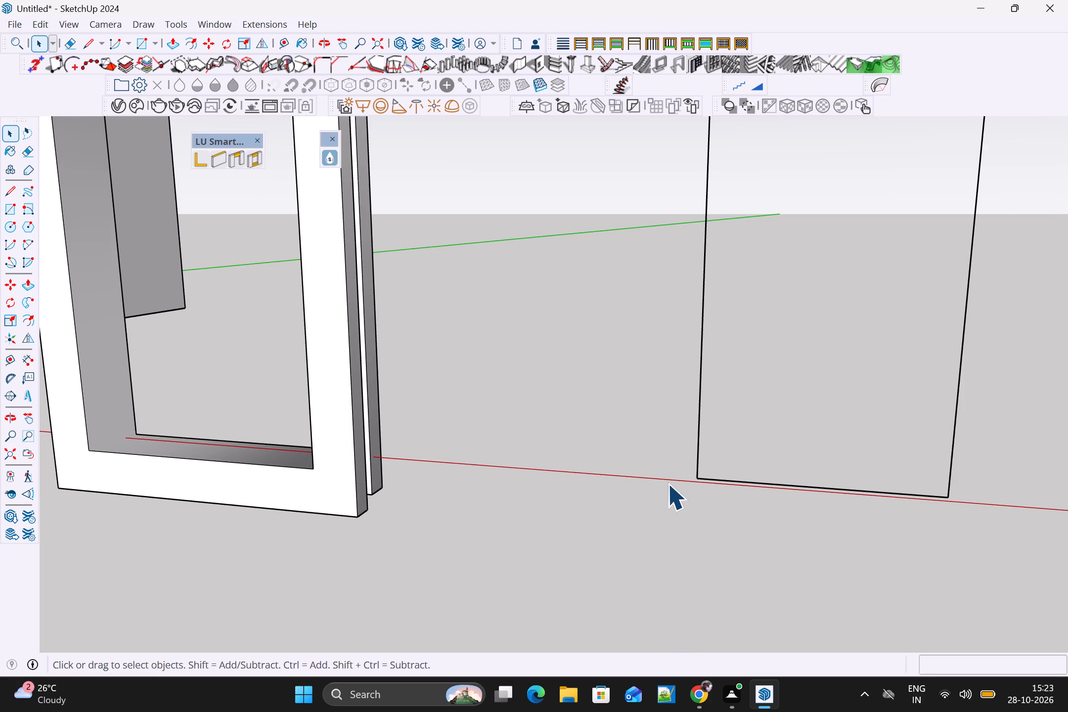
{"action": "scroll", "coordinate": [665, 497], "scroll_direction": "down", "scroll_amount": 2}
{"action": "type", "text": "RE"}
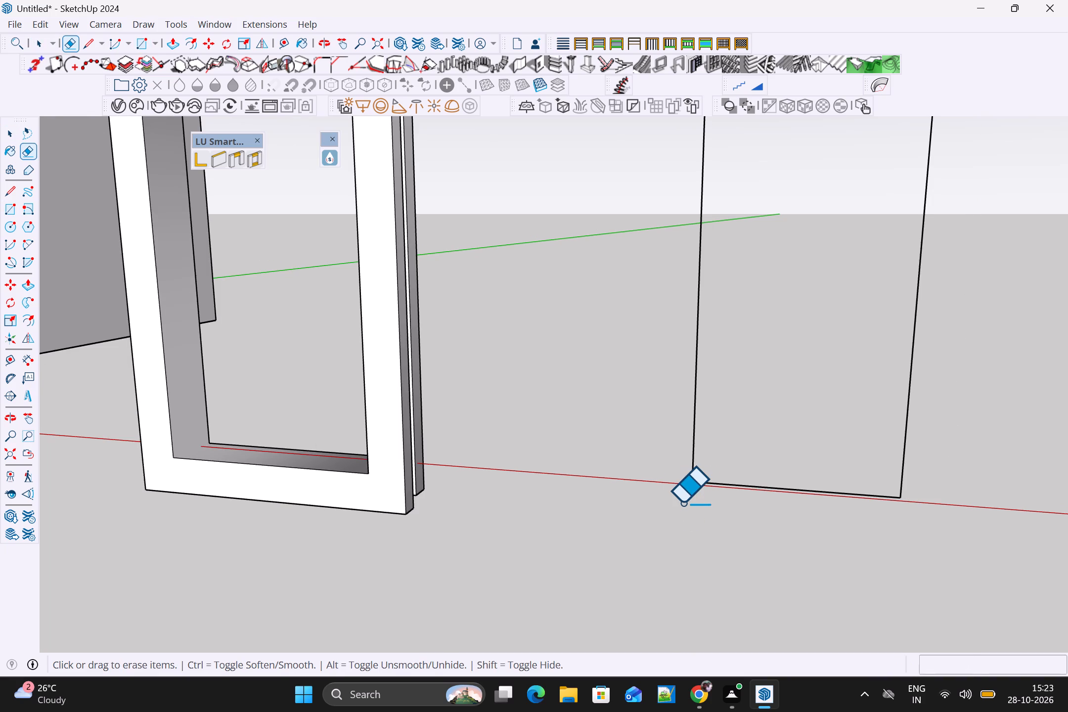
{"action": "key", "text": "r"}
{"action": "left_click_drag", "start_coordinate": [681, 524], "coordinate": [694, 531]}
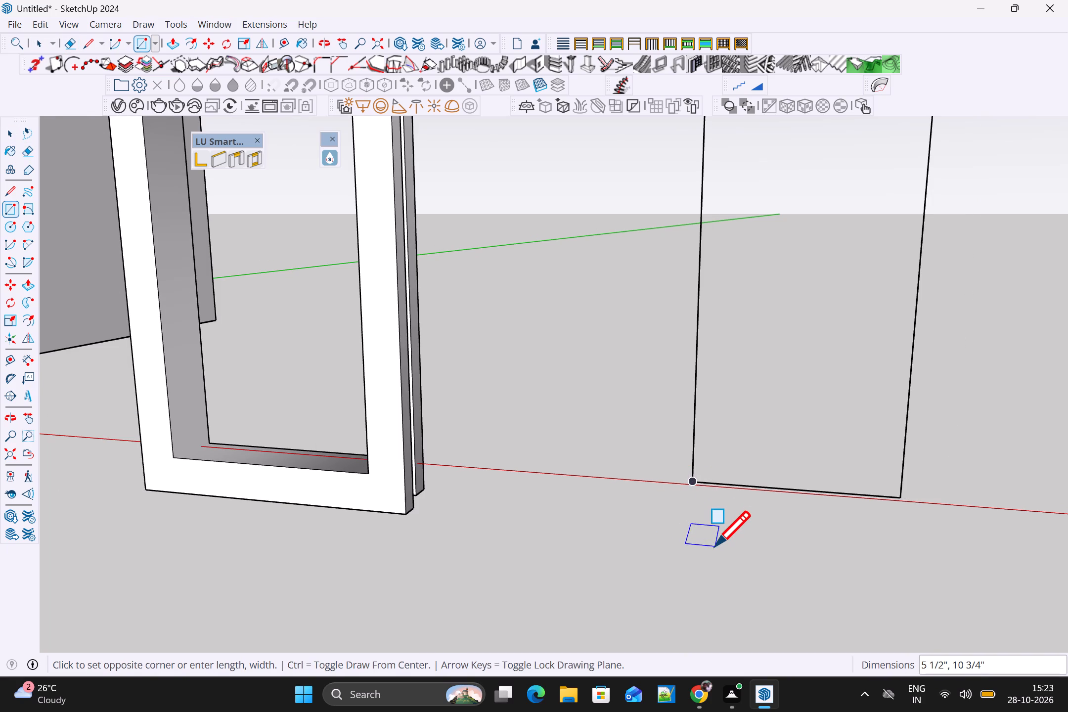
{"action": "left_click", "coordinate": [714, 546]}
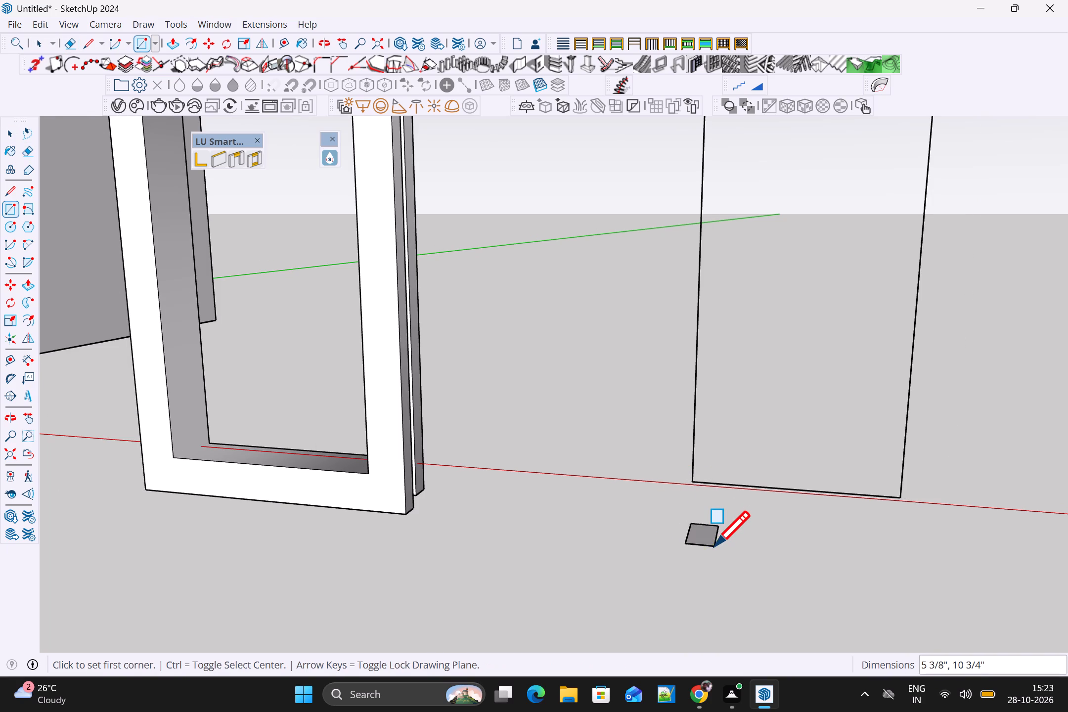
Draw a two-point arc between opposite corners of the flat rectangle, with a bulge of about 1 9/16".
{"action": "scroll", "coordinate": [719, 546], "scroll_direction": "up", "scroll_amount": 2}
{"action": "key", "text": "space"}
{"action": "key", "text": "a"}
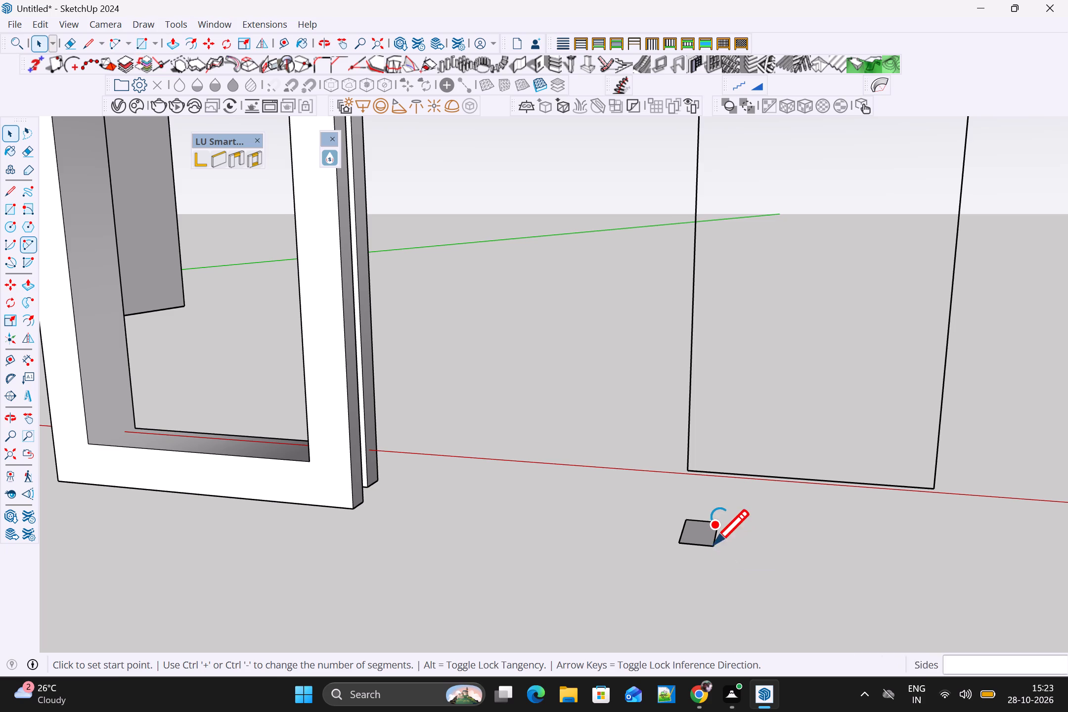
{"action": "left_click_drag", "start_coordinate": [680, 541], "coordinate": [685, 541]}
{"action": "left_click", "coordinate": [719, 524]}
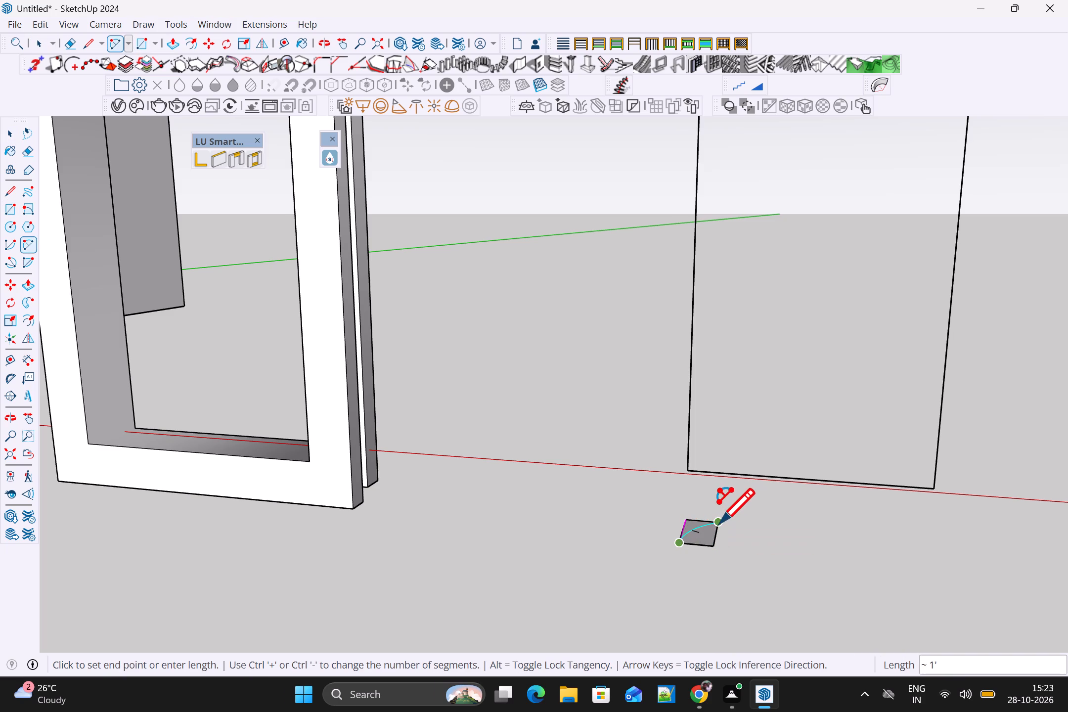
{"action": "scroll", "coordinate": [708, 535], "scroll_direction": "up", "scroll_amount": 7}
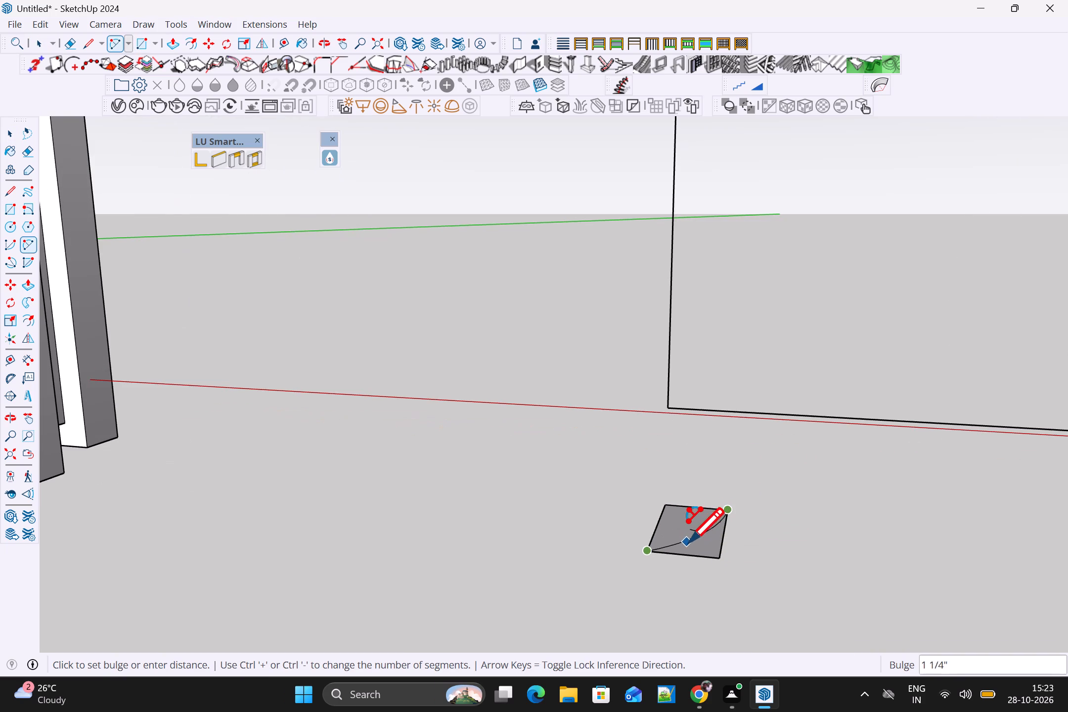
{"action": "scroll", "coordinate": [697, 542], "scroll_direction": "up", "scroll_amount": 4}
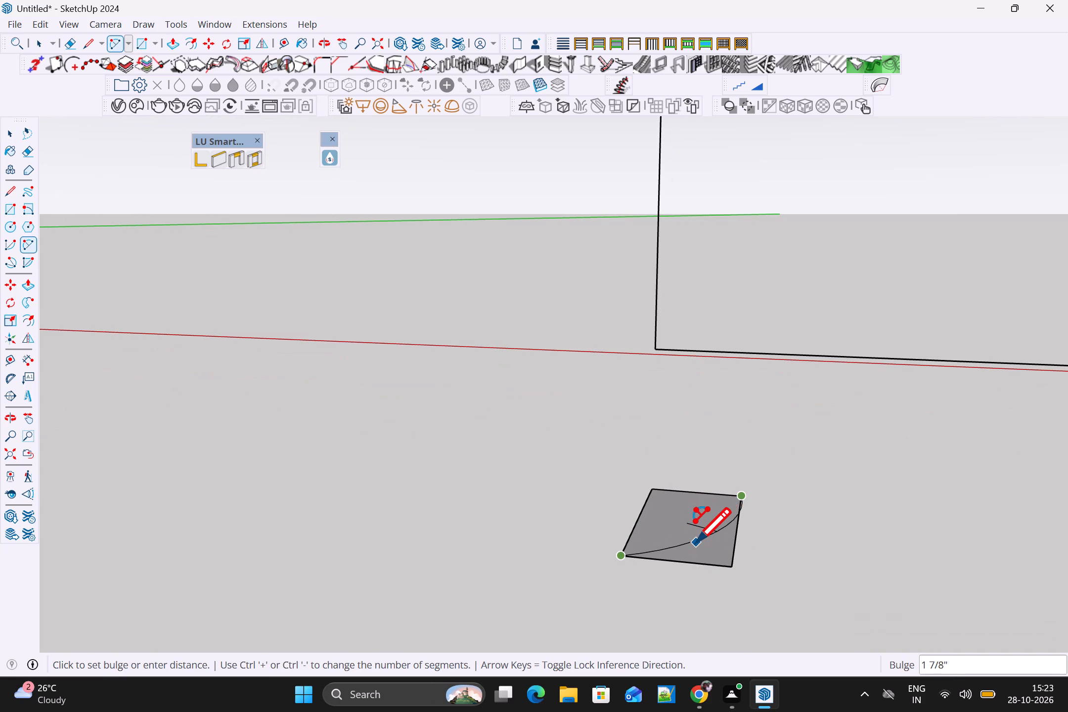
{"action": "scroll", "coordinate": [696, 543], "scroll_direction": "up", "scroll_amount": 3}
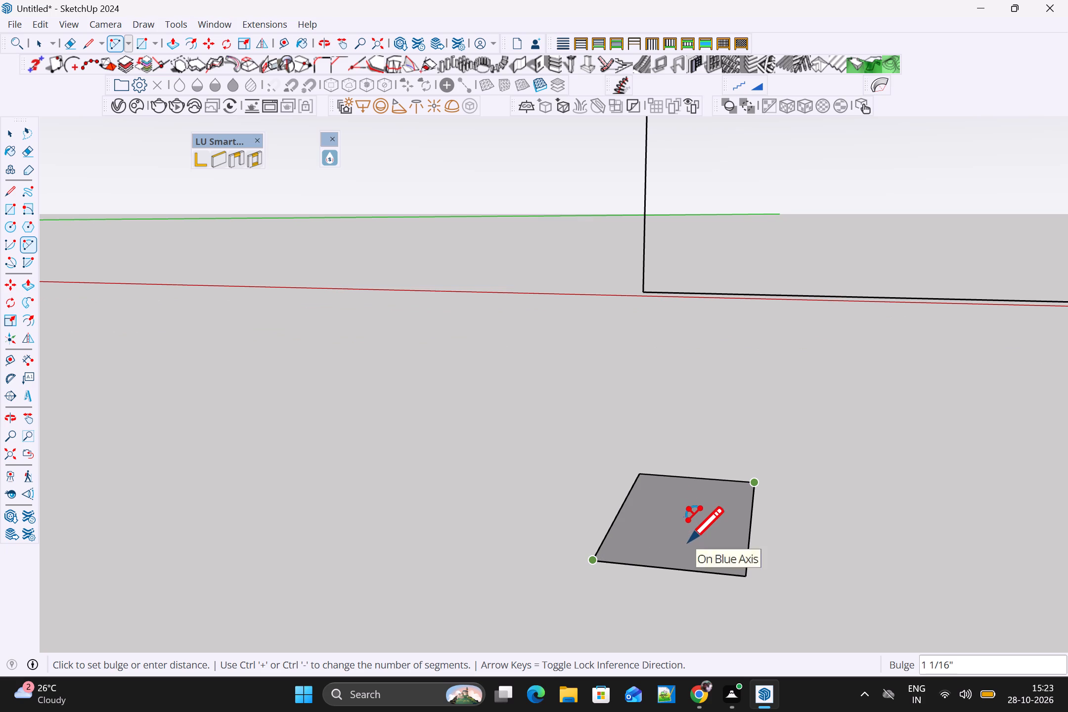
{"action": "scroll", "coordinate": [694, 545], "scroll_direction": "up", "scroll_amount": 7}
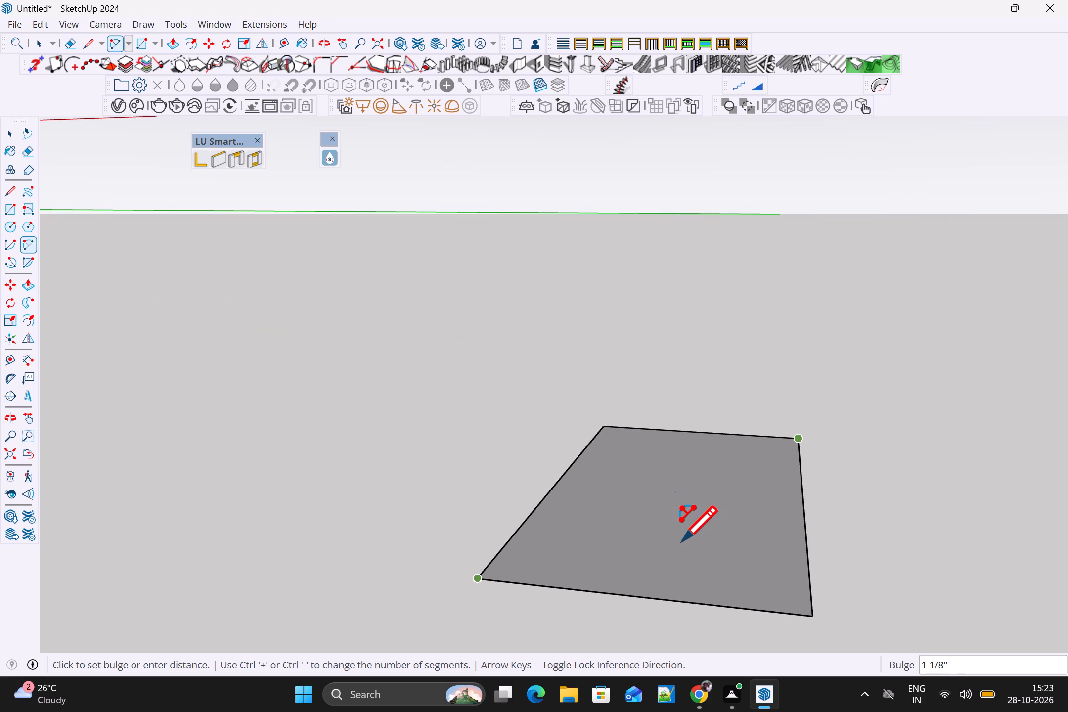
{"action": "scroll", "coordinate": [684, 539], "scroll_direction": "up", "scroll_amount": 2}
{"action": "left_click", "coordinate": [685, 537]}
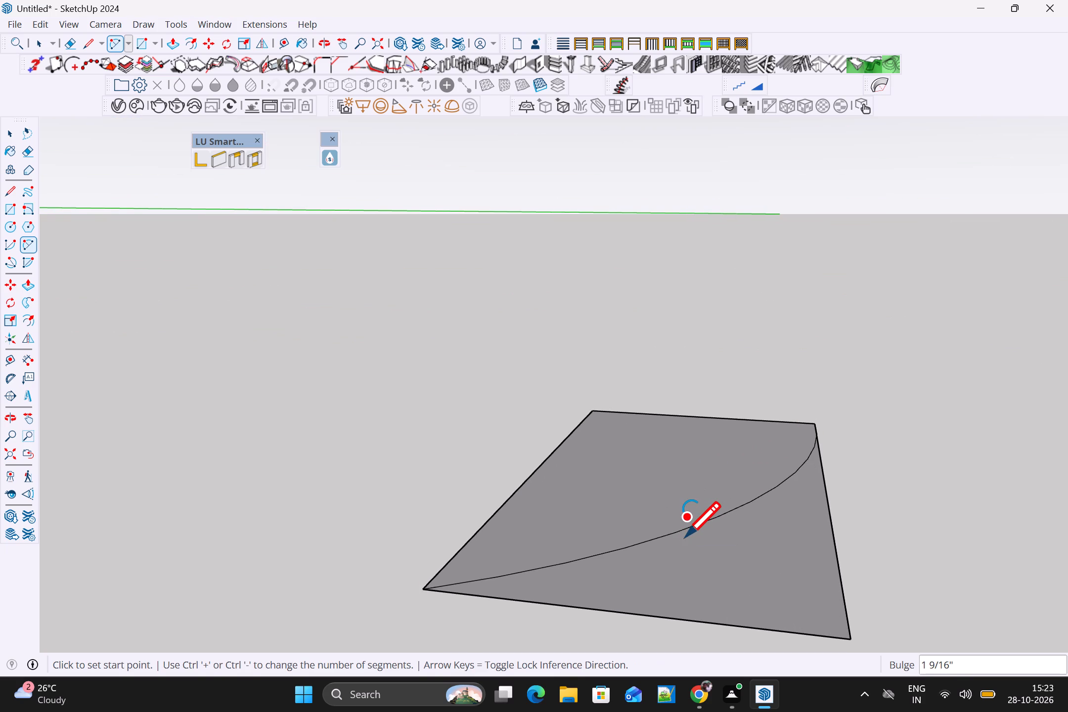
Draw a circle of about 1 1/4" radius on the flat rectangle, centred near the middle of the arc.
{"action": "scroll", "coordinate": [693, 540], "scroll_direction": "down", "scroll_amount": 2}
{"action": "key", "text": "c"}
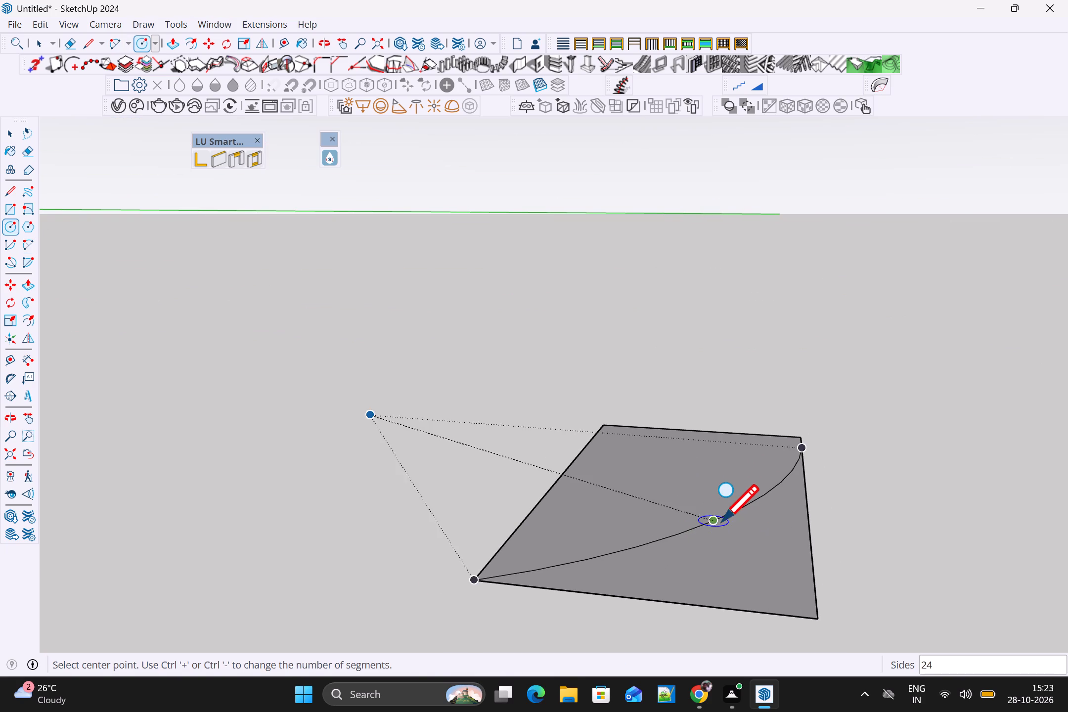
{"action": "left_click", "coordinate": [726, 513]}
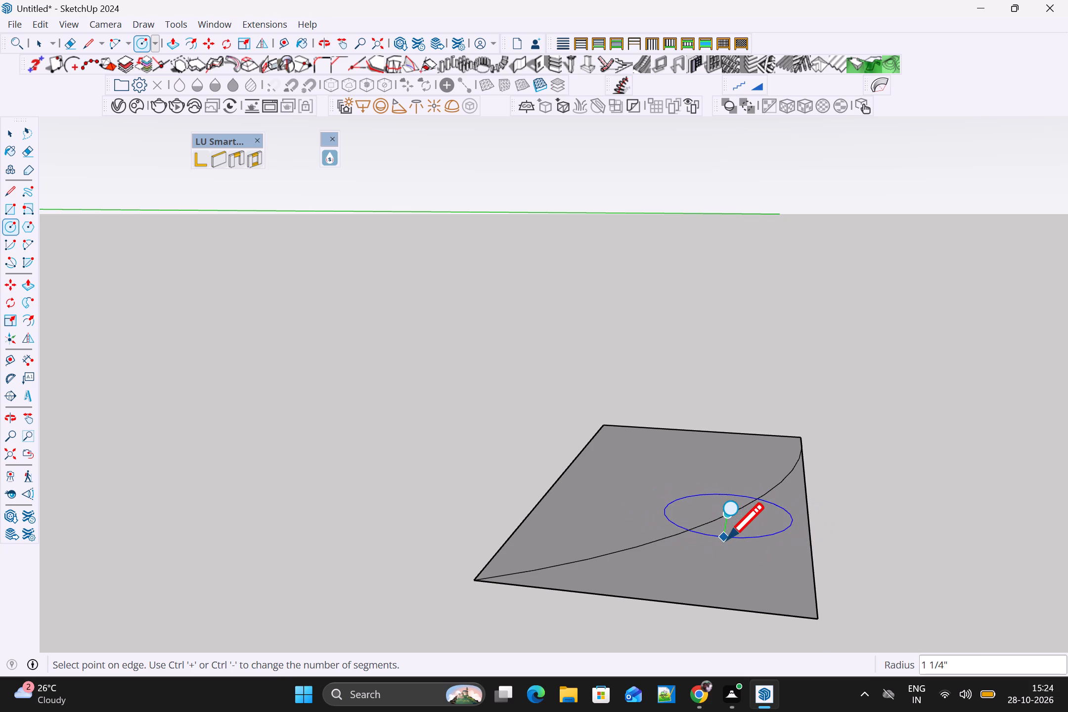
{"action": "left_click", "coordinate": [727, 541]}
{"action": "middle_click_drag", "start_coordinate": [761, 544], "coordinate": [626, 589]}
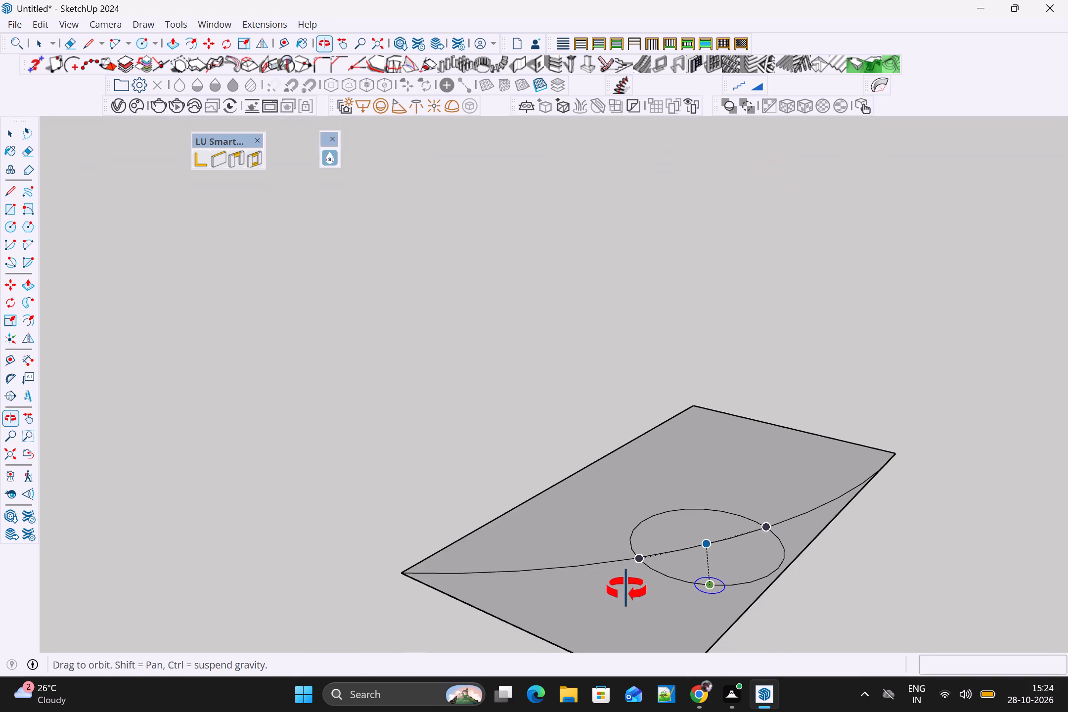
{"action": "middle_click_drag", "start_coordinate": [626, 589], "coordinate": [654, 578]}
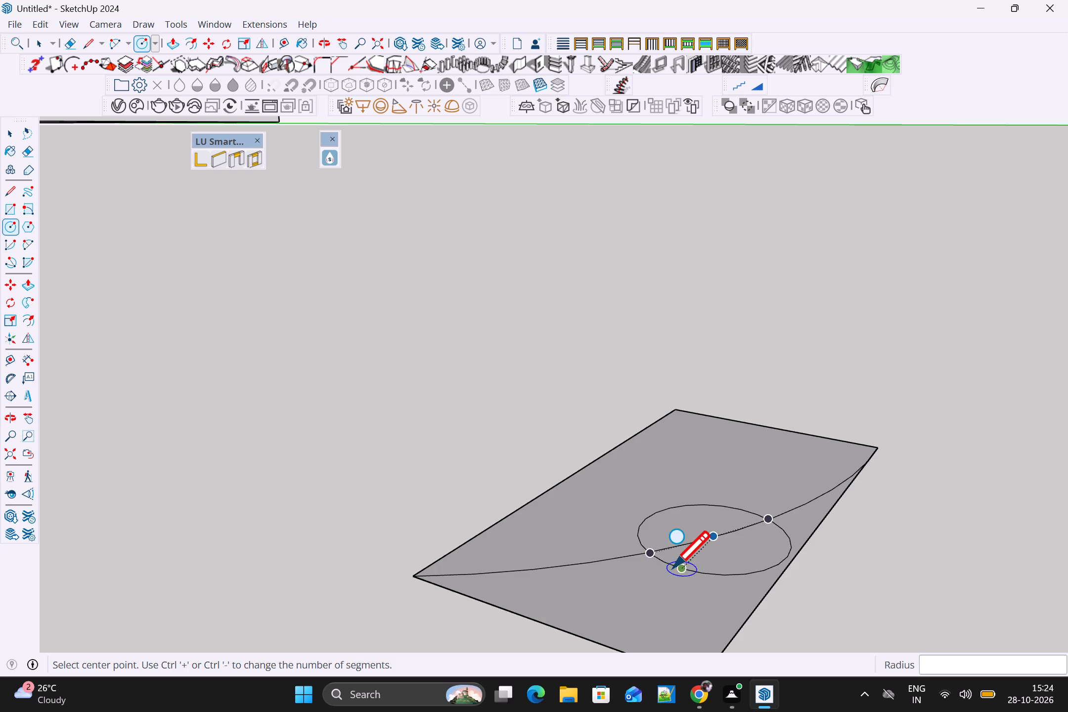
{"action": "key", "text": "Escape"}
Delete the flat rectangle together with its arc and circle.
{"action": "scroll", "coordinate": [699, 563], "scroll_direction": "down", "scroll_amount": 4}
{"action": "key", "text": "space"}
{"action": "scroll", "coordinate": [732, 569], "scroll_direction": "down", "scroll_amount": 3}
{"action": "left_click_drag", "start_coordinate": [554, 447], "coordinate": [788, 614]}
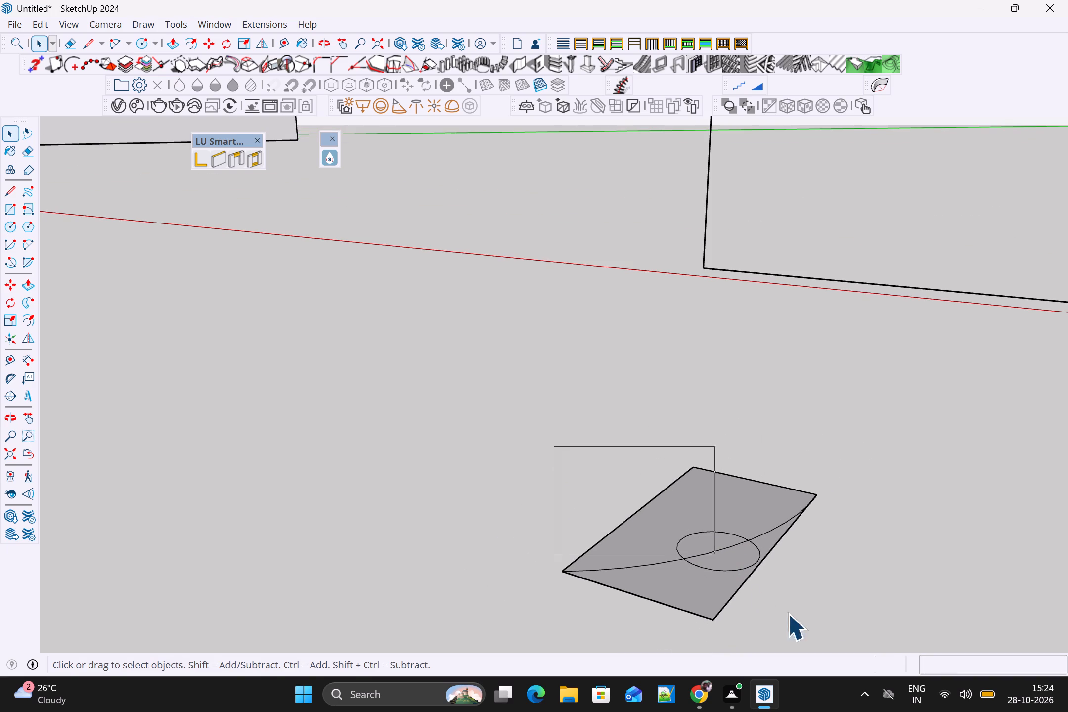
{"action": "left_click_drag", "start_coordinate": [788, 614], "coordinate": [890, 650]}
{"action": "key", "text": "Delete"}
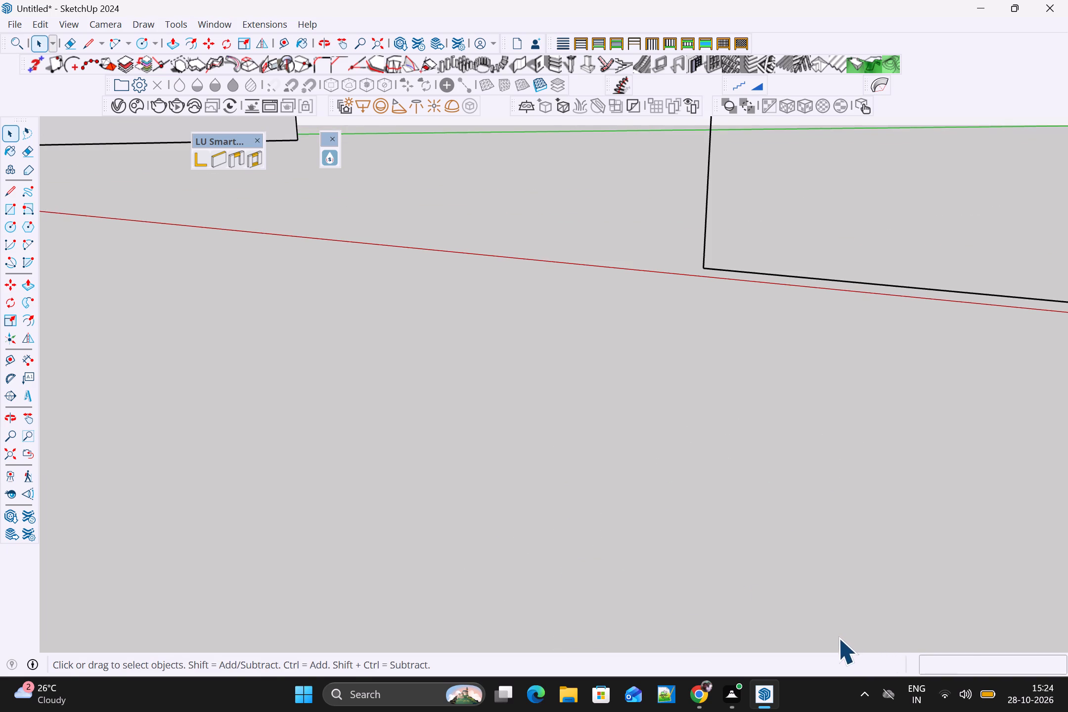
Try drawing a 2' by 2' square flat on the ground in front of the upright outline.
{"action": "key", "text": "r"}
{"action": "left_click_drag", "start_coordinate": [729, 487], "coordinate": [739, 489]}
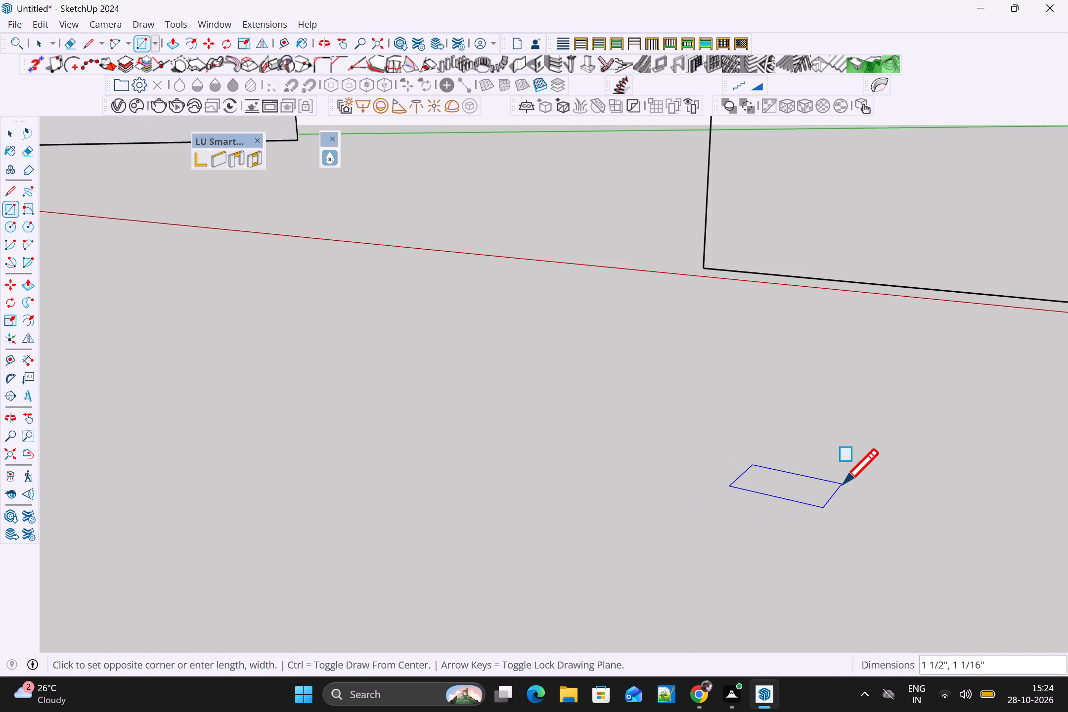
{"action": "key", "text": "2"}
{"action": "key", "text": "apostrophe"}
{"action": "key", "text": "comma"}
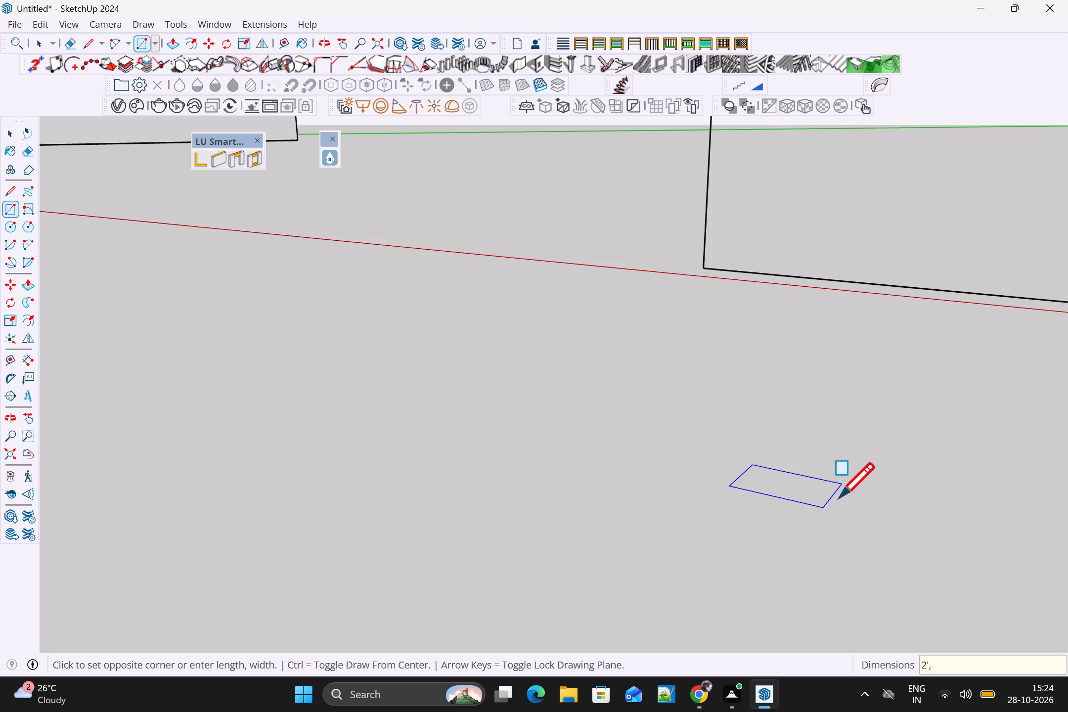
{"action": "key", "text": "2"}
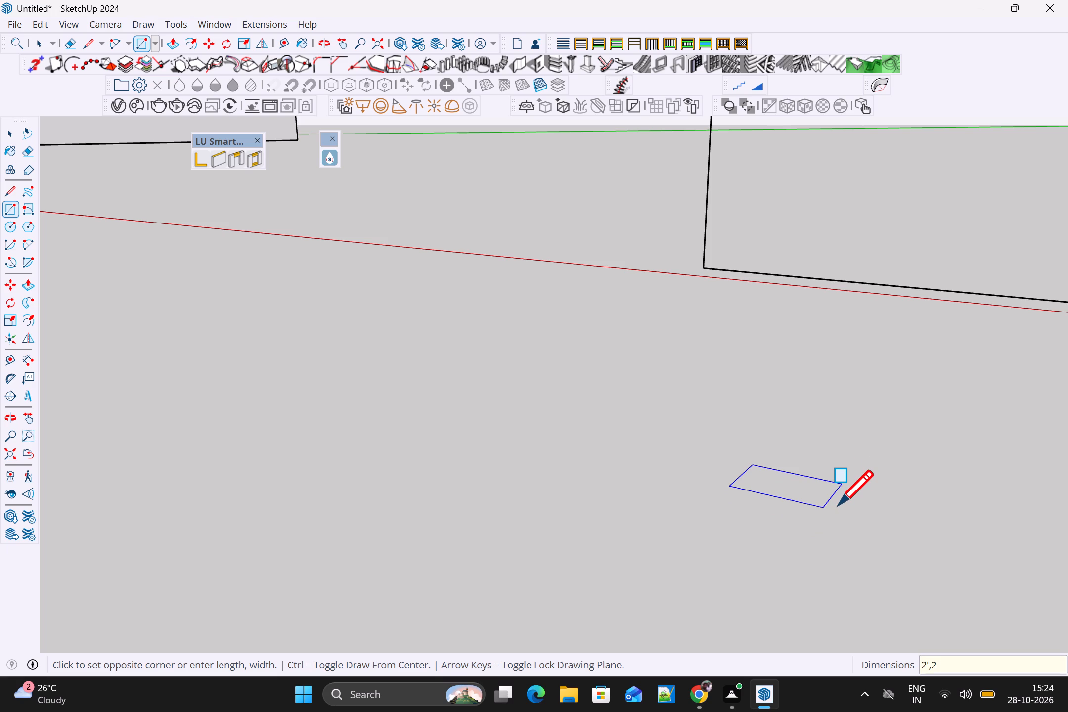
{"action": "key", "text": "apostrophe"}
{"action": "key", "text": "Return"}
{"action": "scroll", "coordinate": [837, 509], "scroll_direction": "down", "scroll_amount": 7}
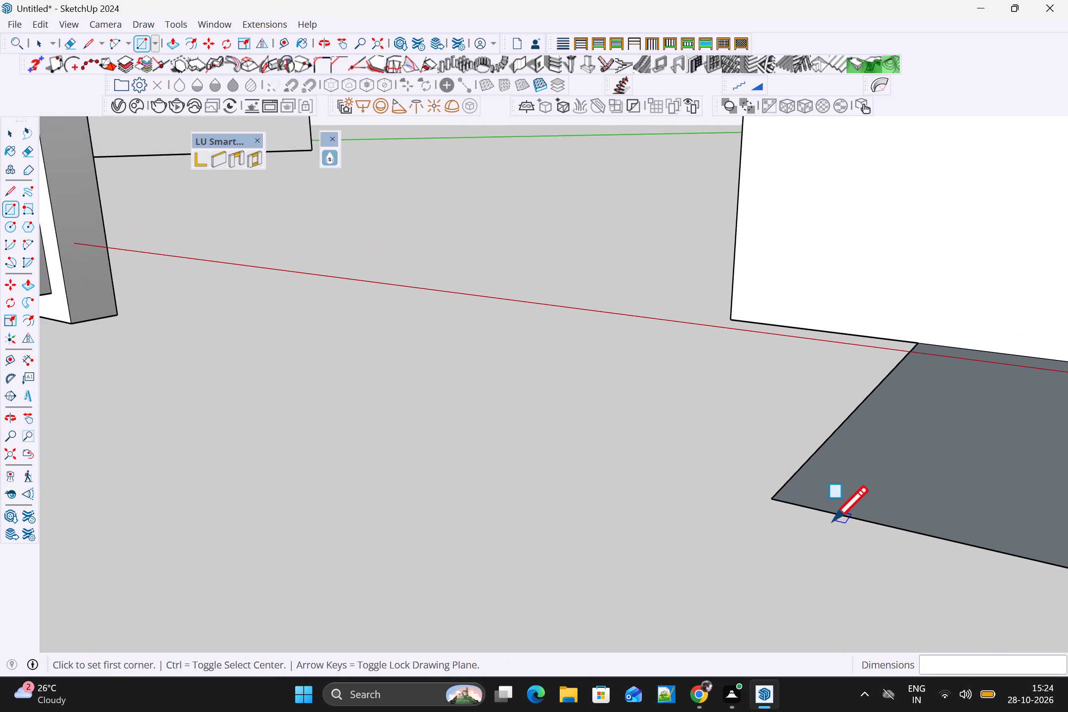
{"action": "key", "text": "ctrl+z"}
Draw a long flat rectangle on the ground in front of the outline's bottom corner, using 2'2' as the dimensions entry.
{"action": "scroll", "coordinate": [831, 527], "scroll_direction": "down", "scroll_amount": 7}
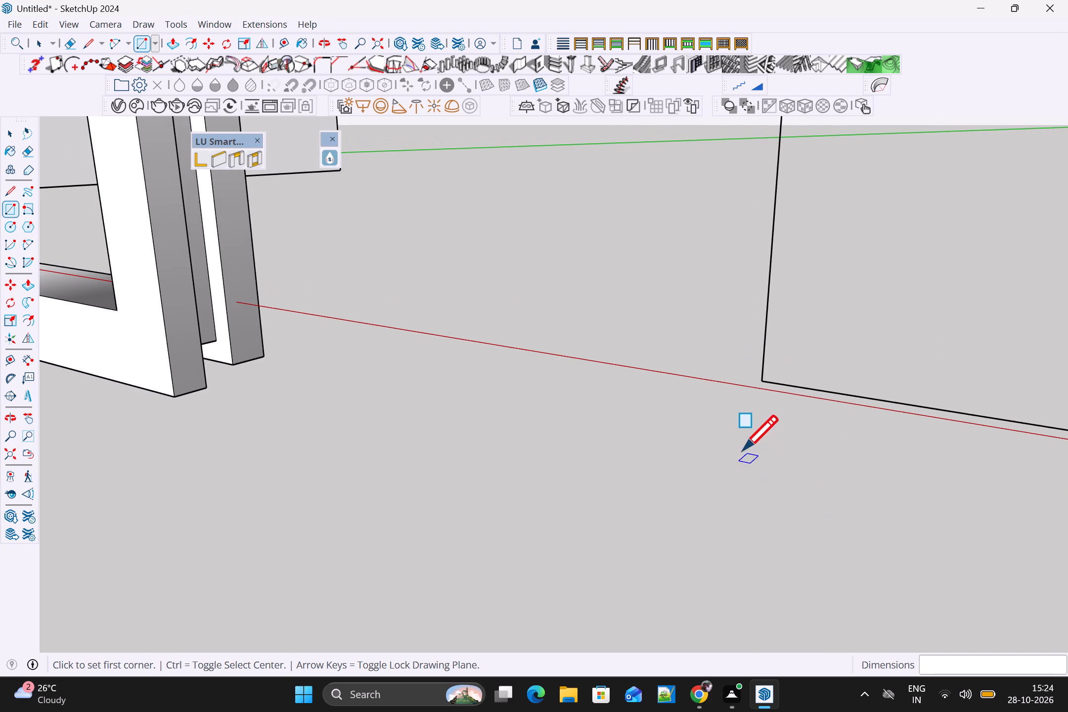
{"action": "left_click", "coordinate": [743, 450]}
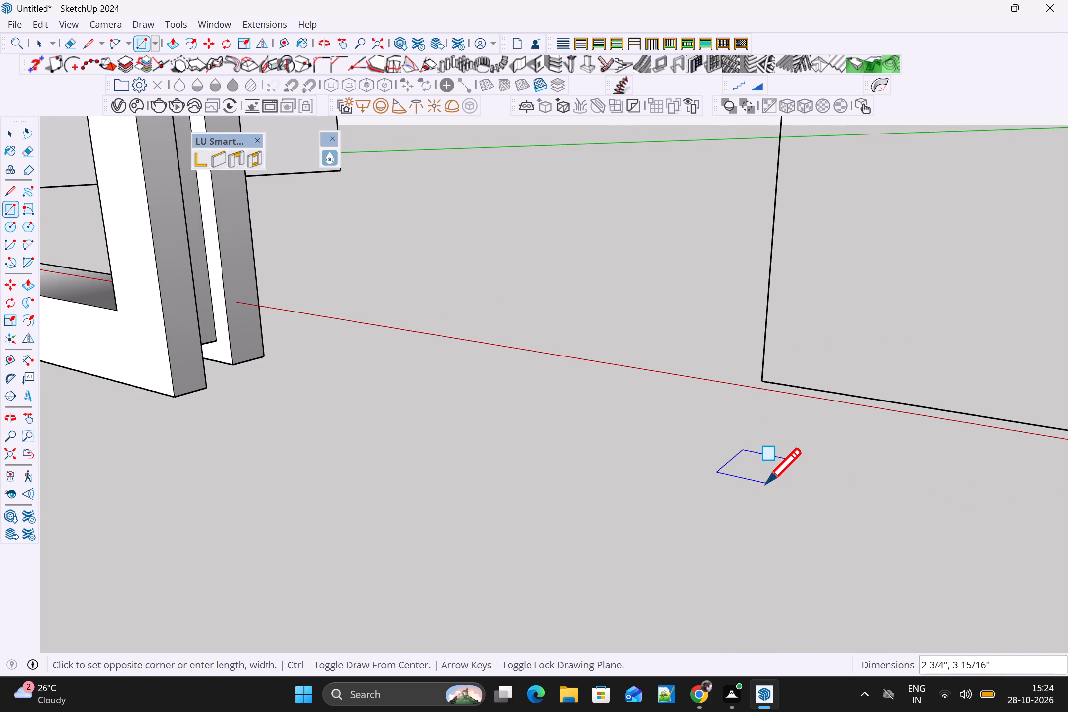
{"action": "type", "text": "2\""}
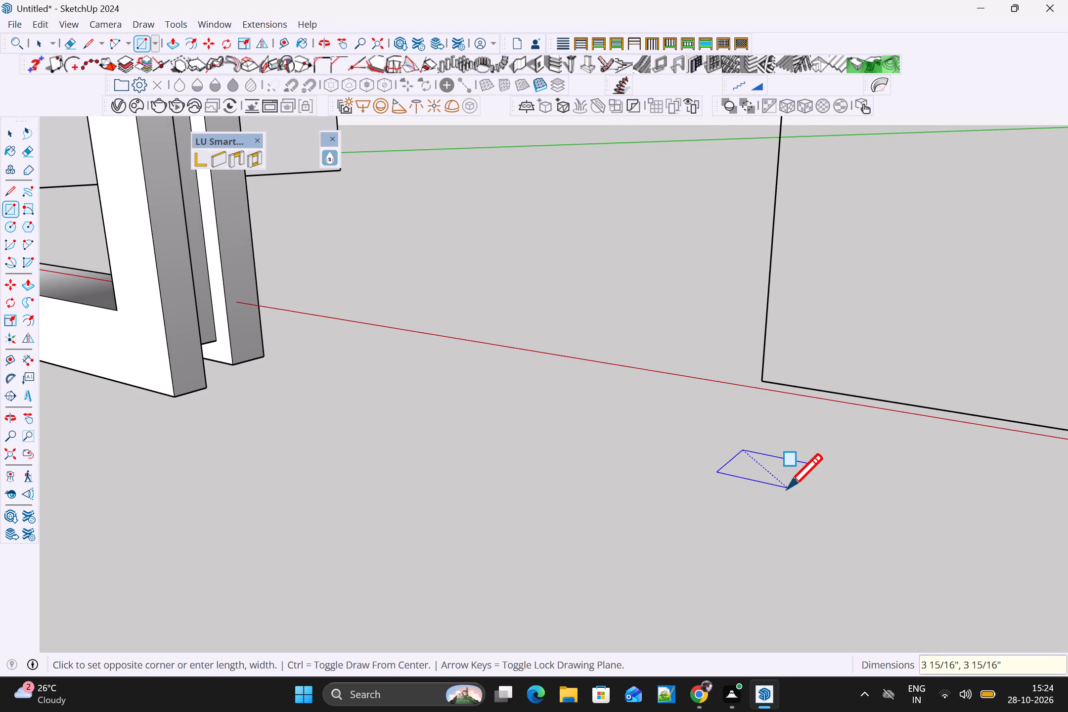
{"action": "key", "text": "2"}
{"action": "key", "text": "shift+quotedbl"}
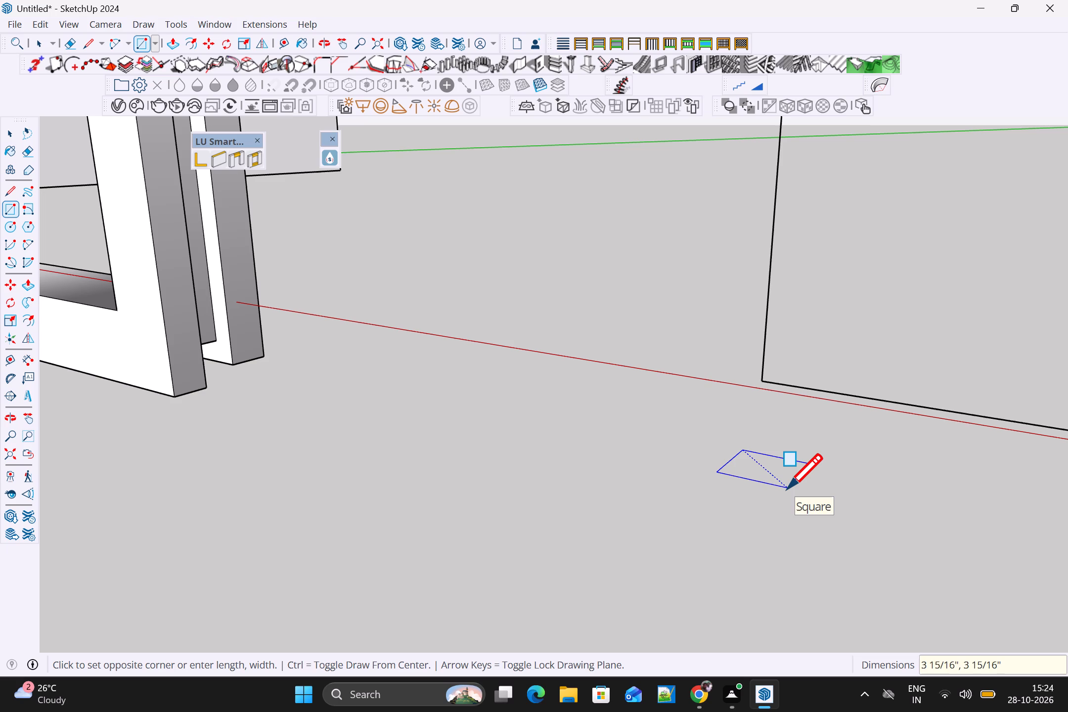
{"action": "type", "text": "2'"}
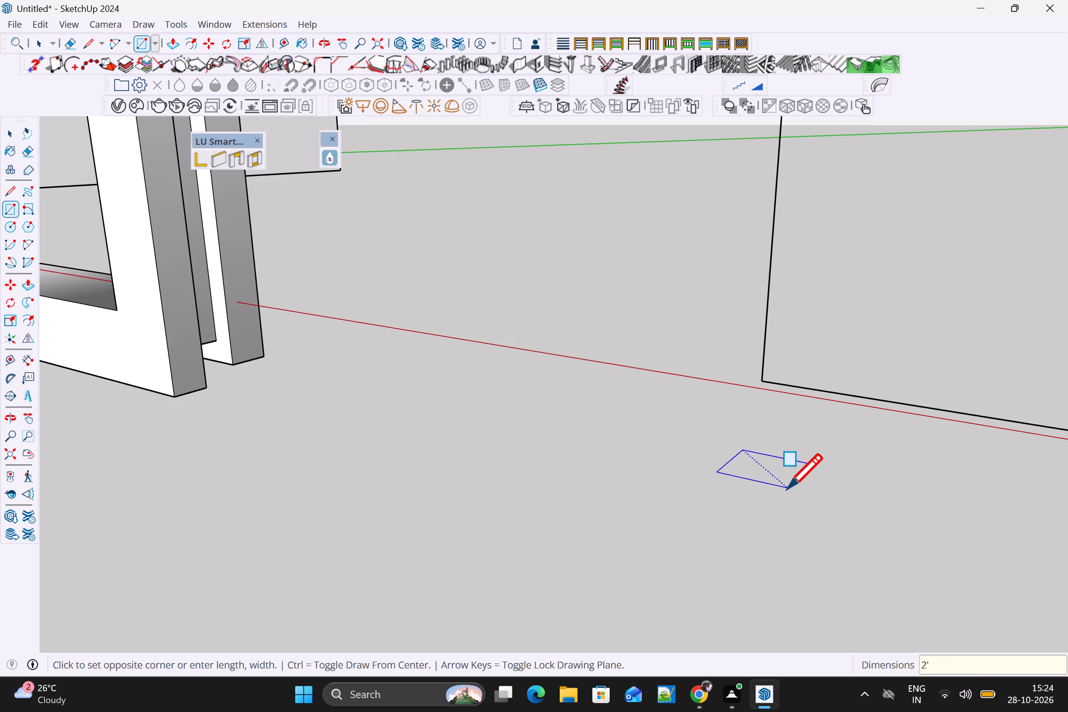
{"action": "type", "text": "2'"}
{"action": "key", "text": "Return"}
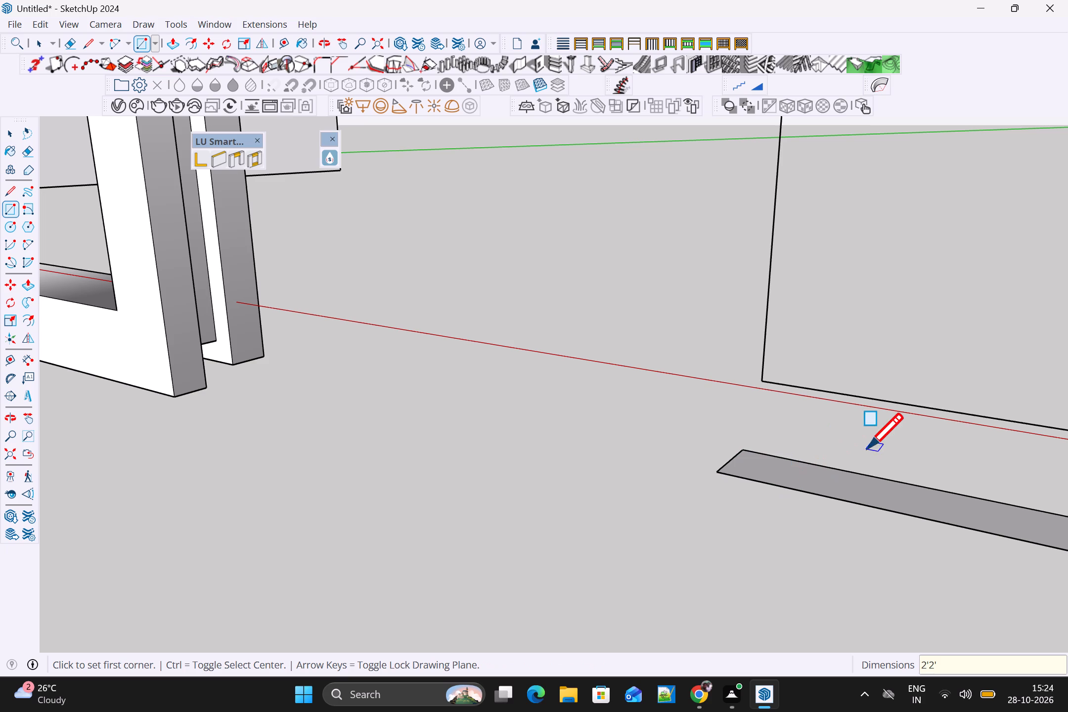
{"action": "scroll", "coordinate": [843, 687], "scroll_direction": "down", "scroll_amount": 13}
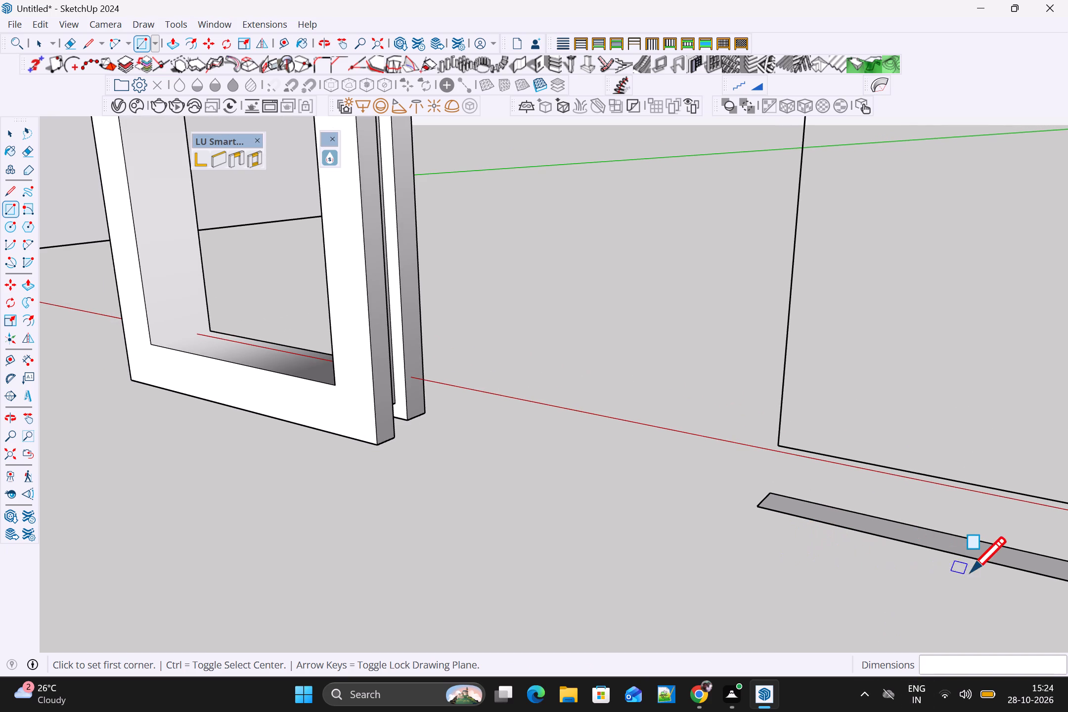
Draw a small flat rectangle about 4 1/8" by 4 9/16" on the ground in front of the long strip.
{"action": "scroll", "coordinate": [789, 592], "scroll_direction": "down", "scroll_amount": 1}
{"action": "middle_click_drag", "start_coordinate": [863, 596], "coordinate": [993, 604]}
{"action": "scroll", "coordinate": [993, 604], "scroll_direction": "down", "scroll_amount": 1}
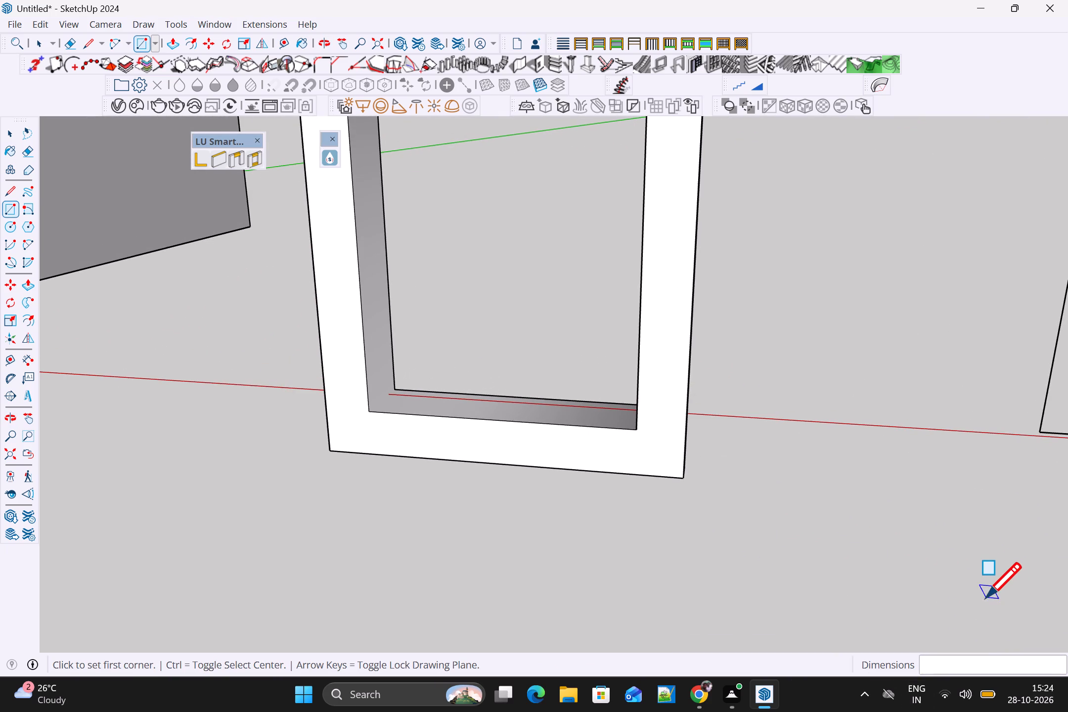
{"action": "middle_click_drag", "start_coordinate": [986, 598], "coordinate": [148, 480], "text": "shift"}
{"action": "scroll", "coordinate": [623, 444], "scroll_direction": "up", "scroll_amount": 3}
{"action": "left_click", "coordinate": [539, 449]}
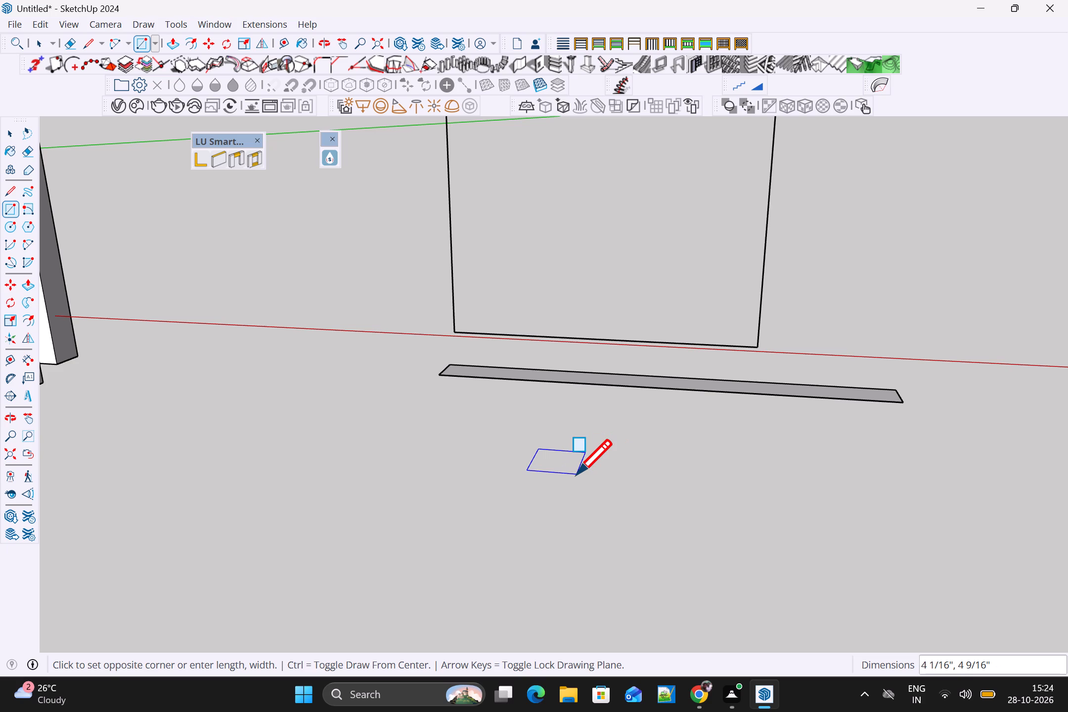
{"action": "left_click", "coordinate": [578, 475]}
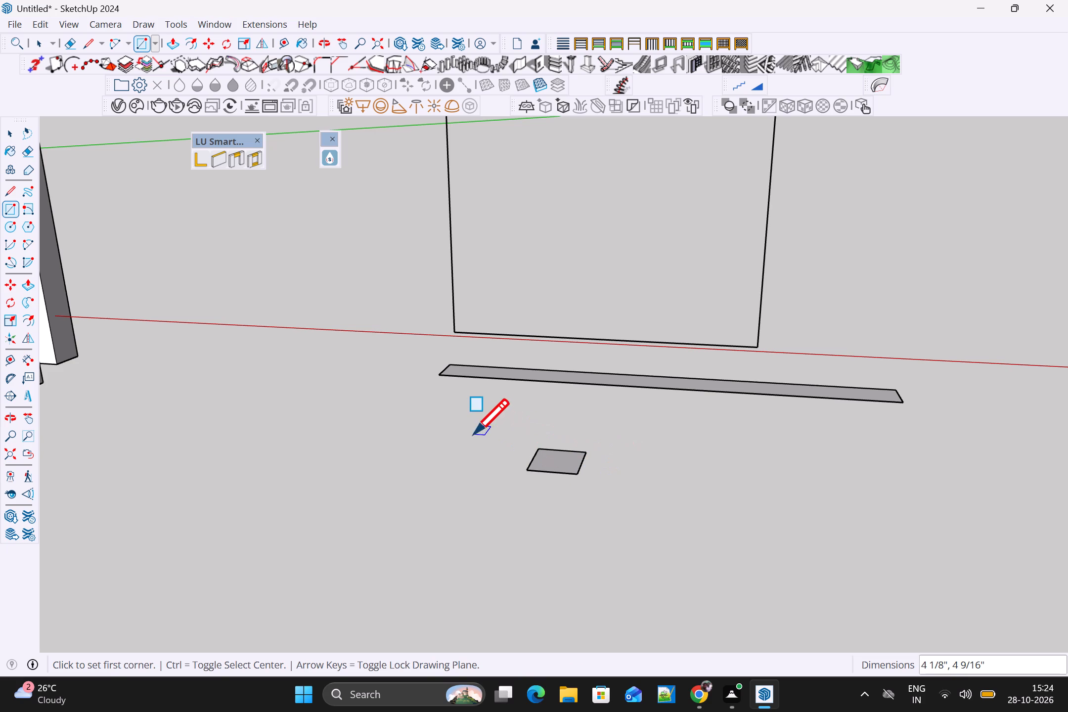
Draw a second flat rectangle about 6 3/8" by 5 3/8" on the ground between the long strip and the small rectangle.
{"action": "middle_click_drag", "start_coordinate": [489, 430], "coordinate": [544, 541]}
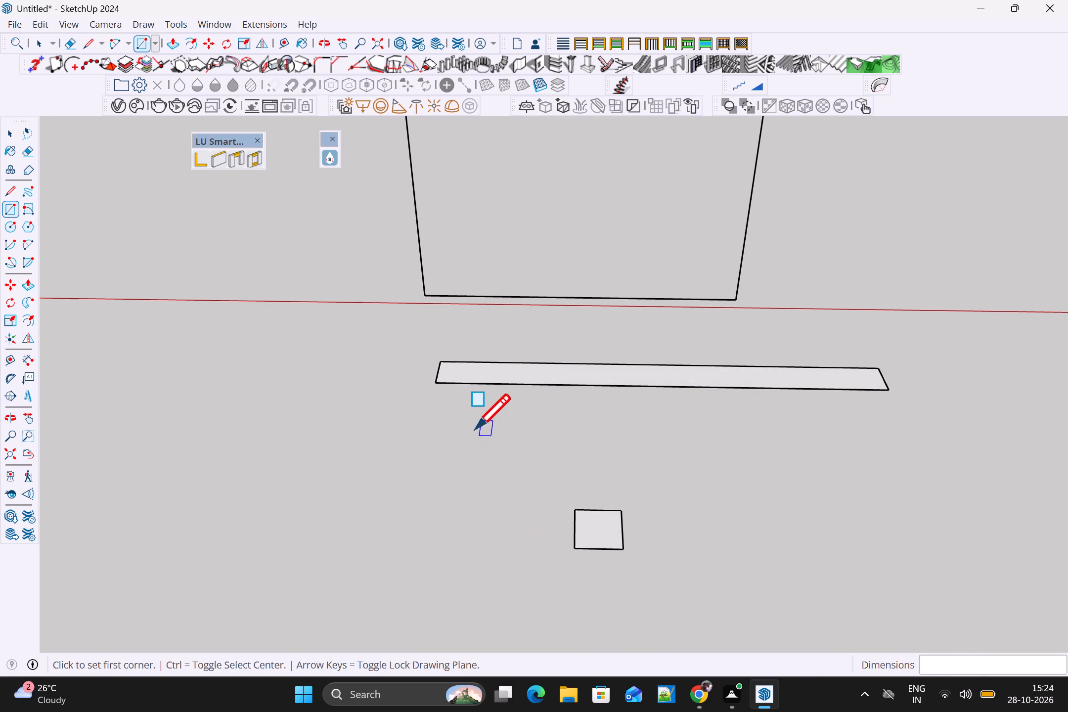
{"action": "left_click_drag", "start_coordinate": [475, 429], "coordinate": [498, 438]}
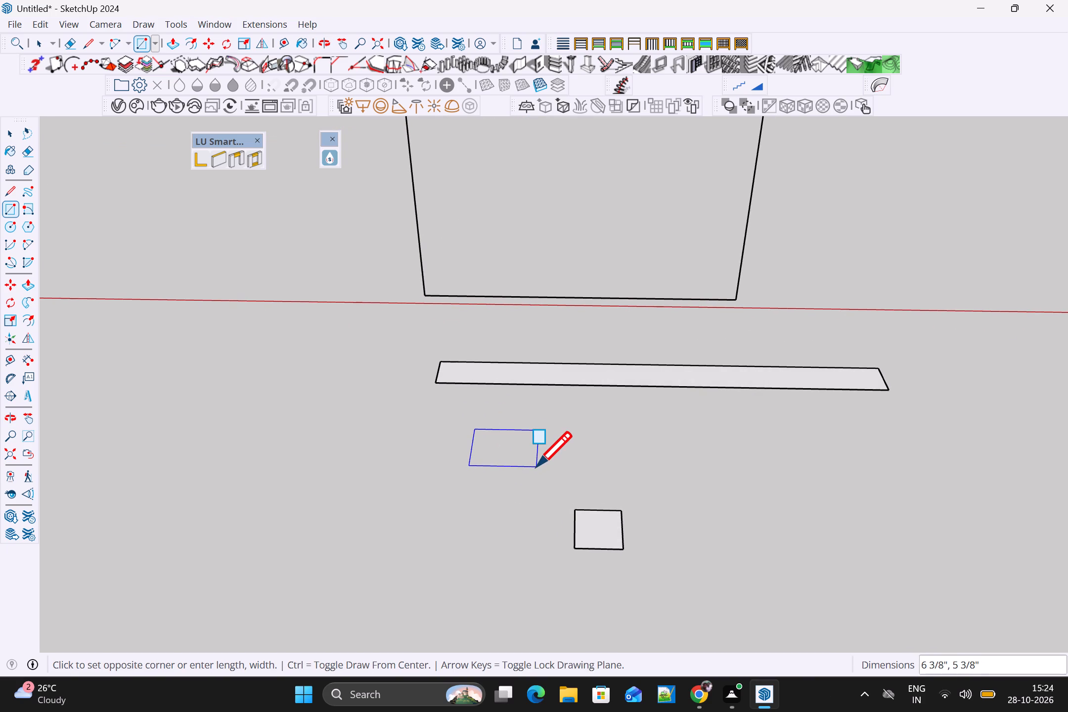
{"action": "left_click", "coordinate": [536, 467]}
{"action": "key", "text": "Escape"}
Delete the long strip and both small flat rectangles from the ground in front of the upright outline, including the strip's leftover end edge.
{"action": "key", "text": "space"}
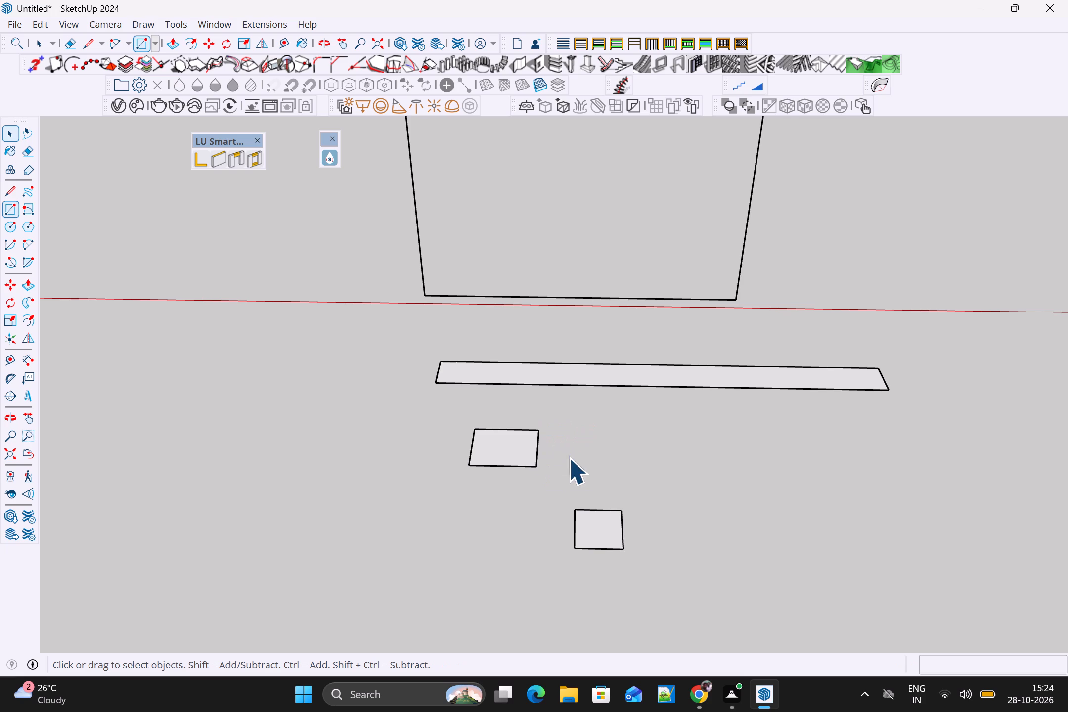
{"action": "left_click_drag", "start_coordinate": [862, 339], "coordinate": [259, 563]}
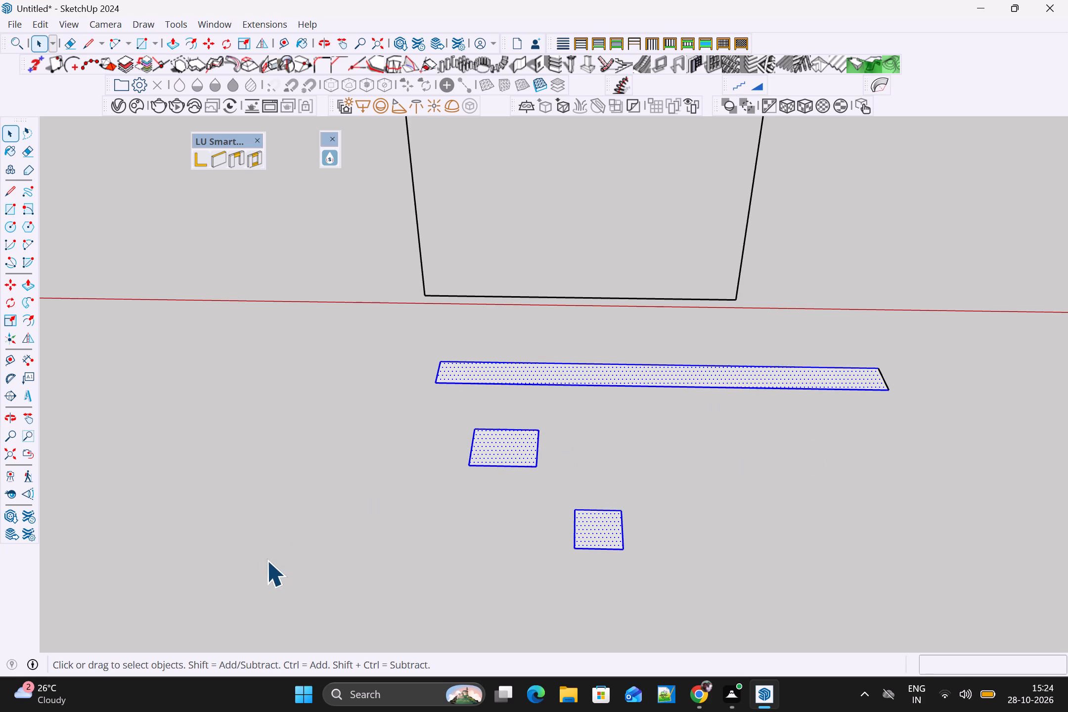
{"action": "key", "text": "Delete"}
{"action": "left_click_drag", "start_coordinate": [904, 421], "coordinate": [845, 365]}
{"action": "key", "text": "Delete"}
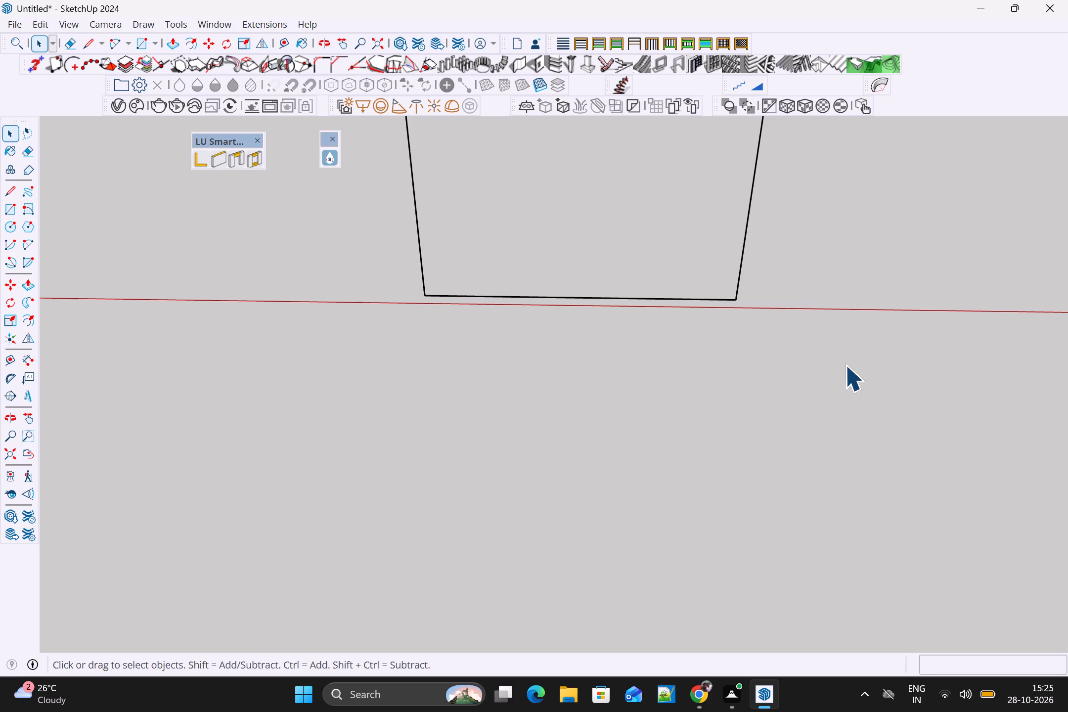
{"action": "scroll", "coordinate": [842, 379], "scroll_direction": "down", "scroll_amount": 1}
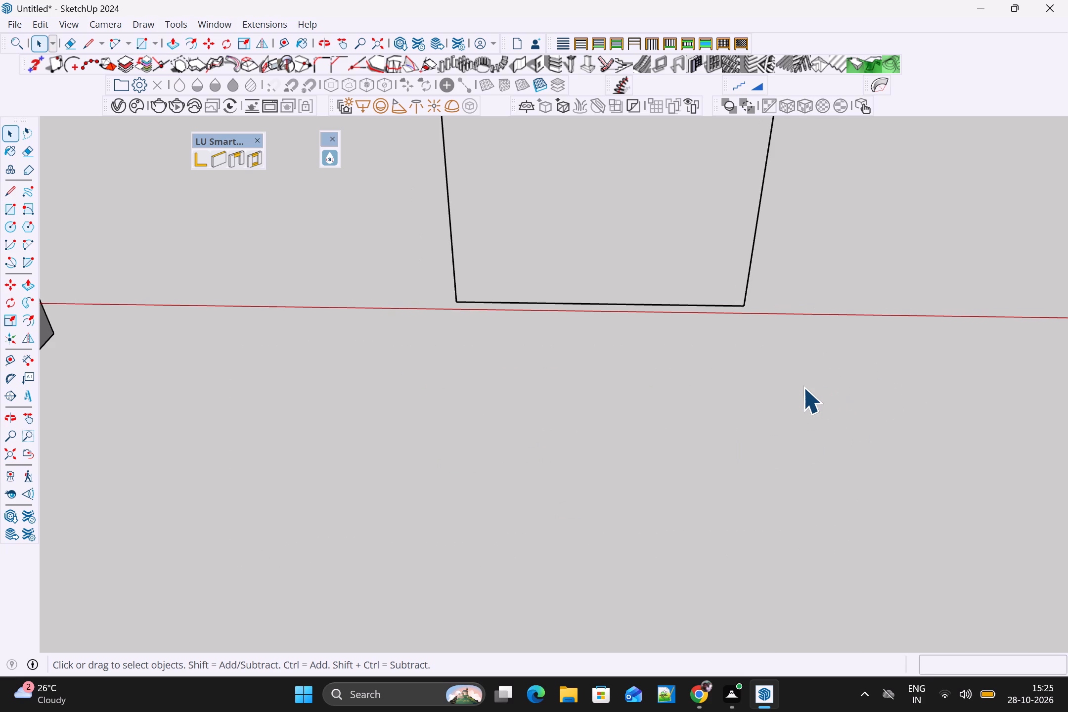
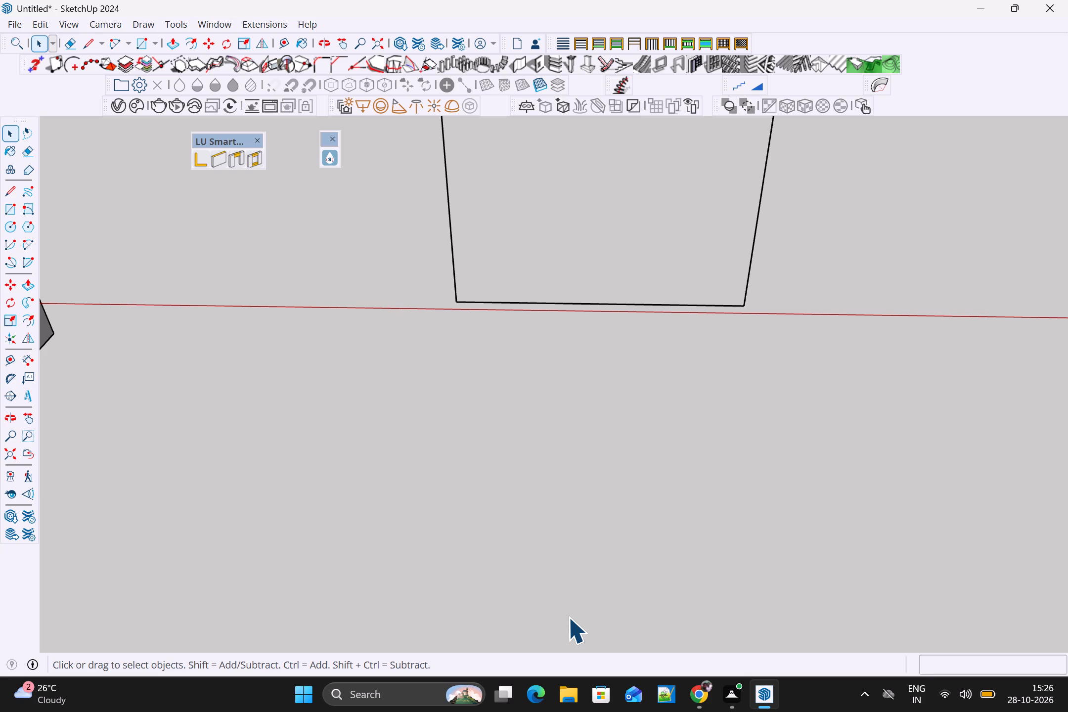
Draw a small flat rectangle about 2 3/16" by 2 13/16" on the ground in front of the upright outline.
{"action": "key", "text": "r"}
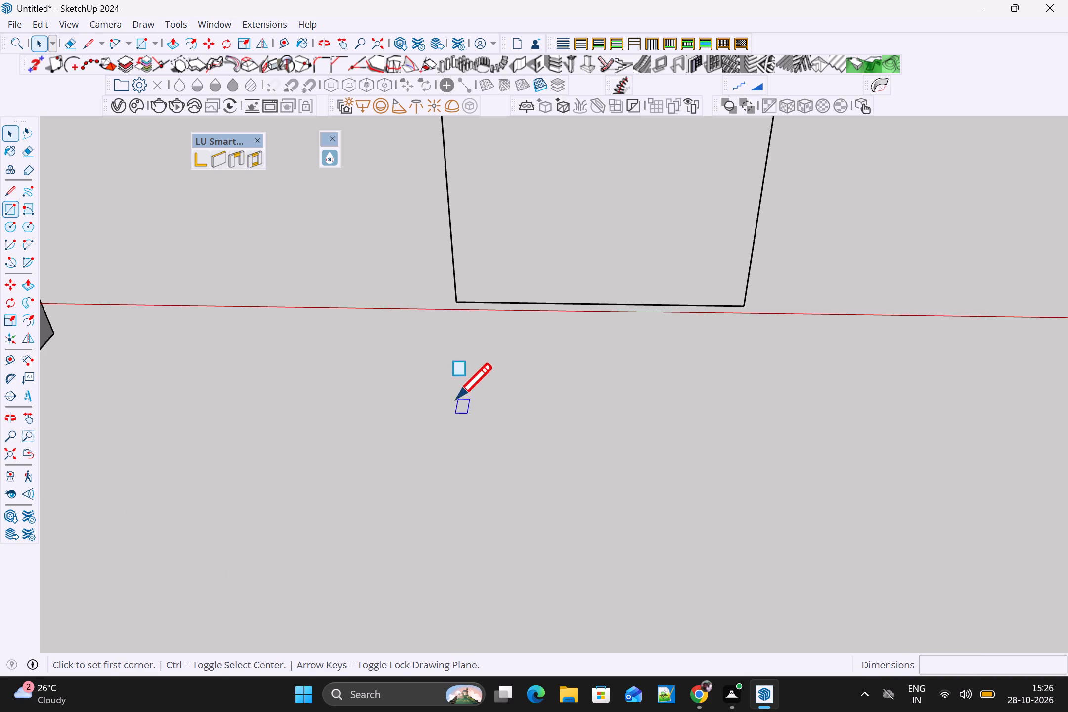
{"action": "left_click", "coordinate": [465, 399]}
{"action": "scroll", "coordinate": [486, 418], "scroll_direction": "up", "scroll_amount": 3}
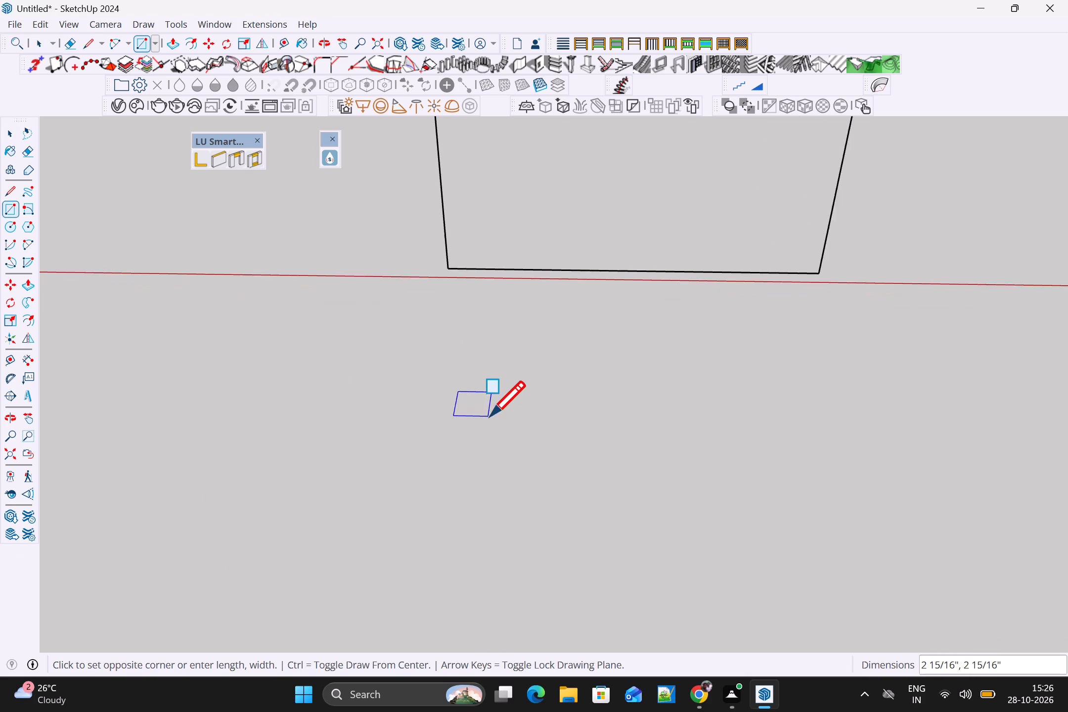
{"action": "scroll", "coordinate": [490, 416], "scroll_direction": "up", "scroll_amount": 2}
{"action": "left_click", "coordinate": [479, 412]}
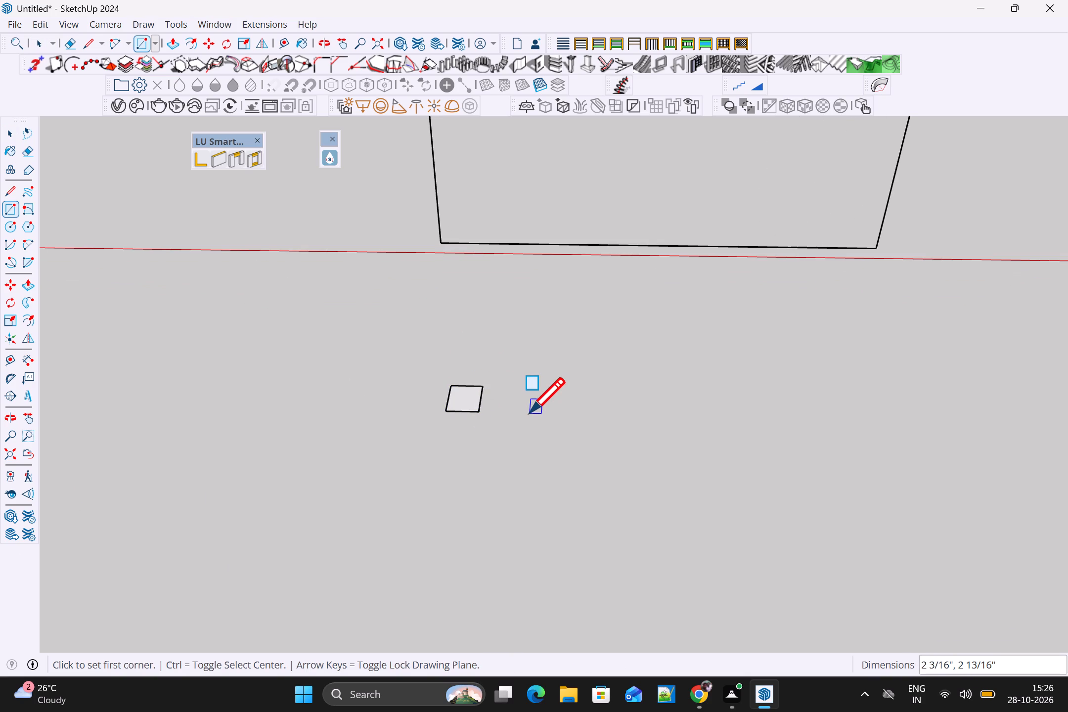
{"action": "scroll", "coordinate": [531, 413], "scroll_direction": "up", "scroll_amount": 7}
{"action": "key", "text": "space"}
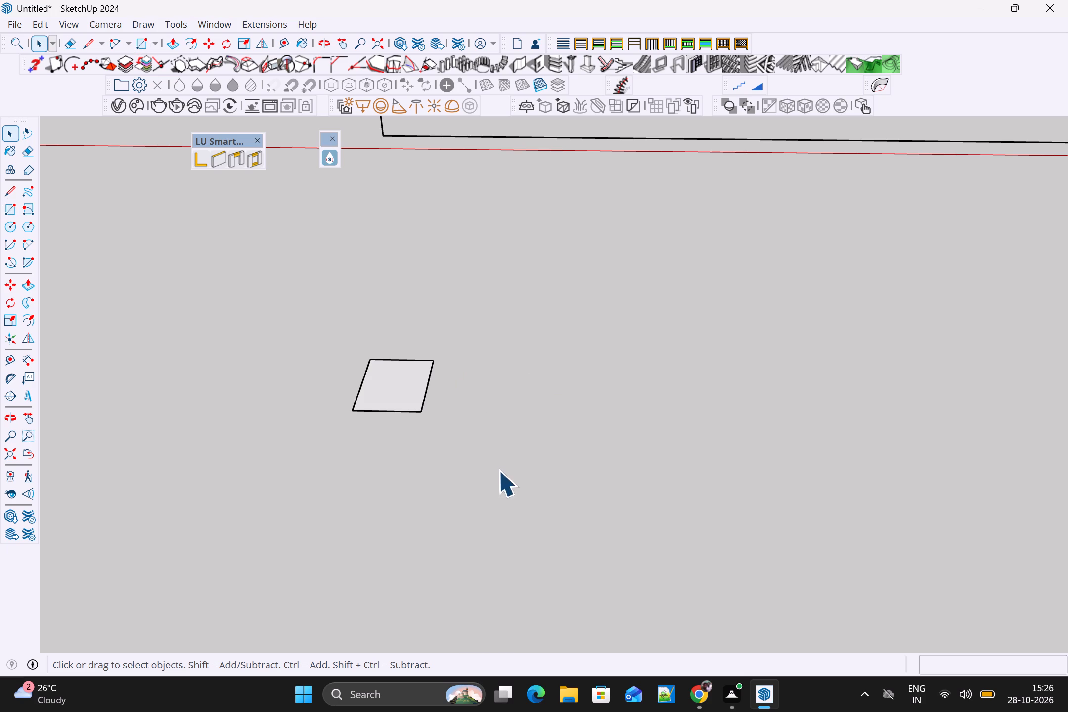
Draw an arc between opposite corners of the small rectangle with a bulge of about 5/8".
{"action": "key", "text": "a"}
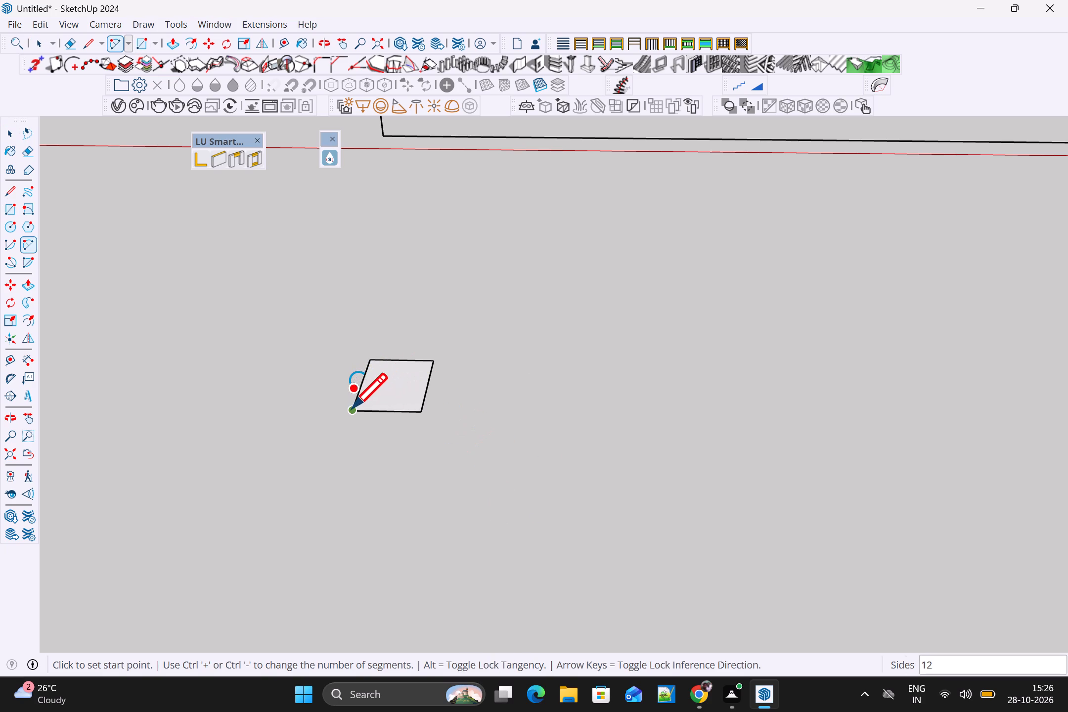
{"action": "left_click", "coordinate": [352, 408]}
{"action": "left_click", "coordinate": [432, 361]}
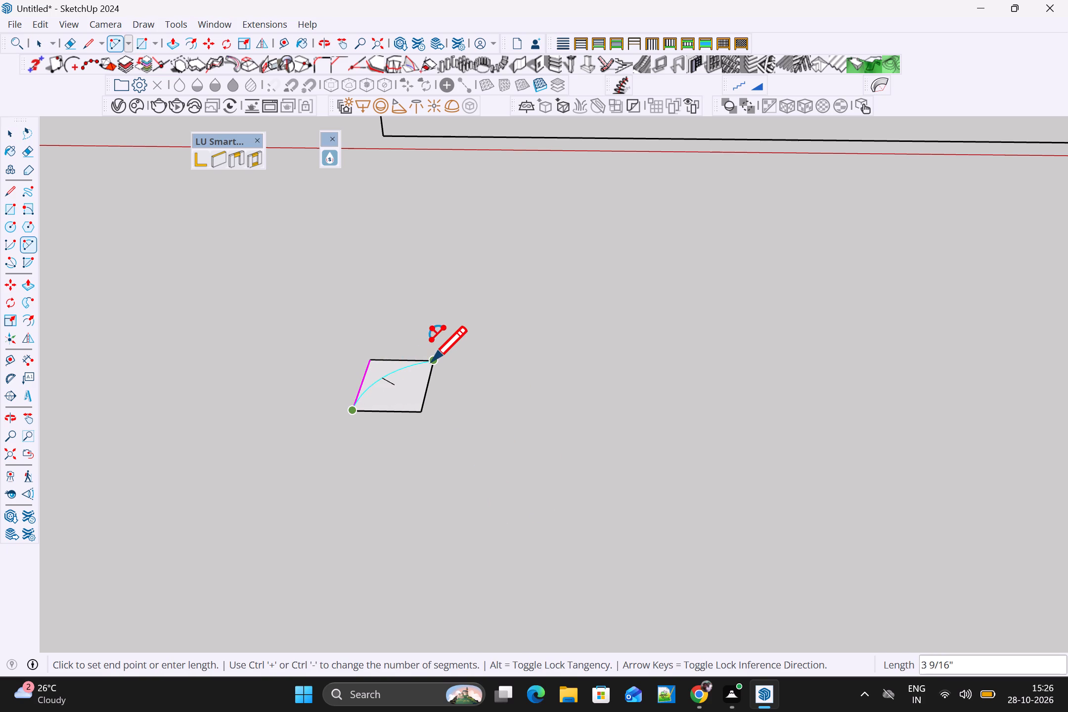
{"action": "scroll", "coordinate": [407, 397], "scroll_direction": "up", "scroll_amount": 4}
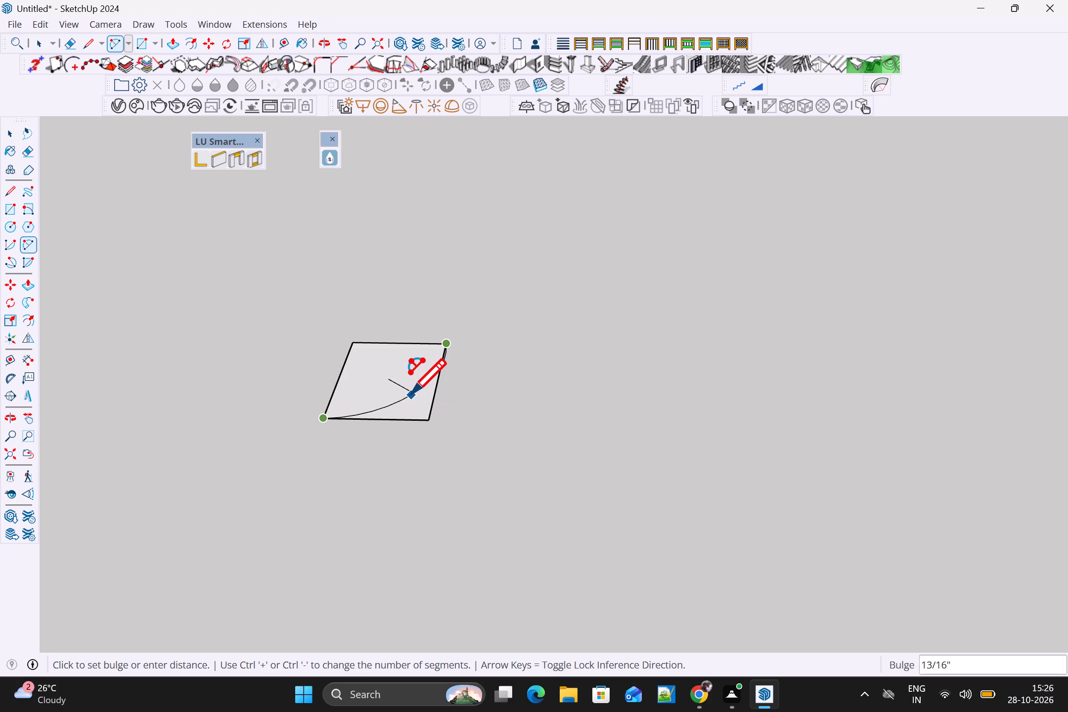
{"action": "left_click", "coordinate": [404, 392]}
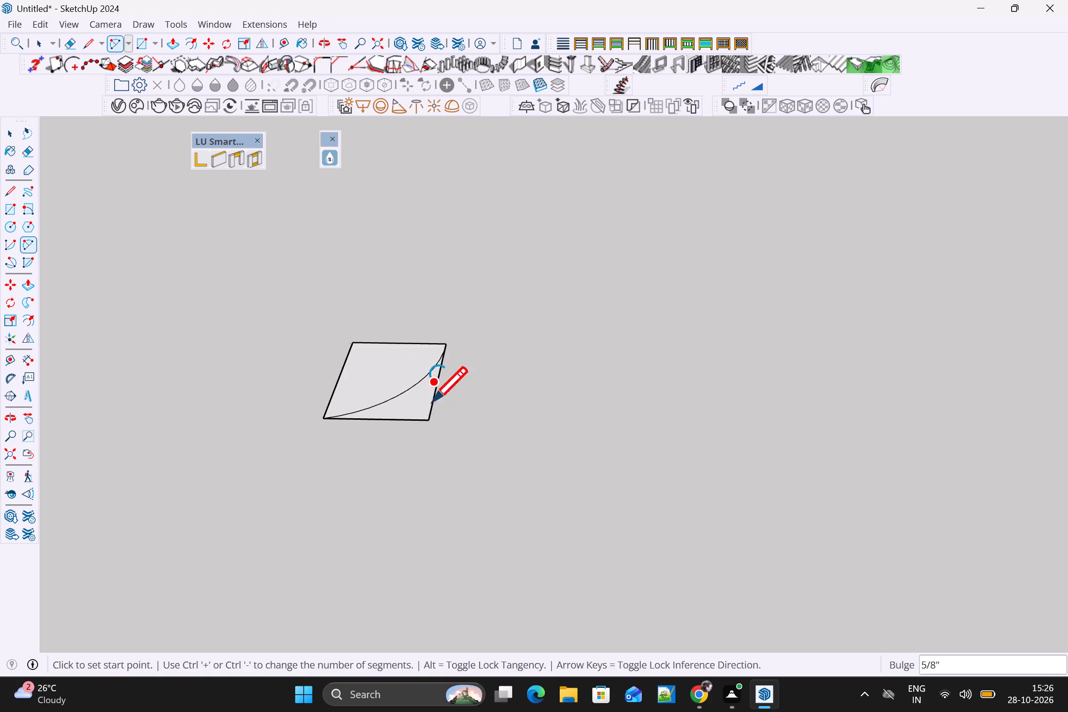
Draw a circle of about 1/2" radius centred on the middle of the arc.
{"action": "scroll", "coordinate": [467, 406], "scroll_direction": "up", "scroll_amount": 1}
{"action": "key", "text": "c"}
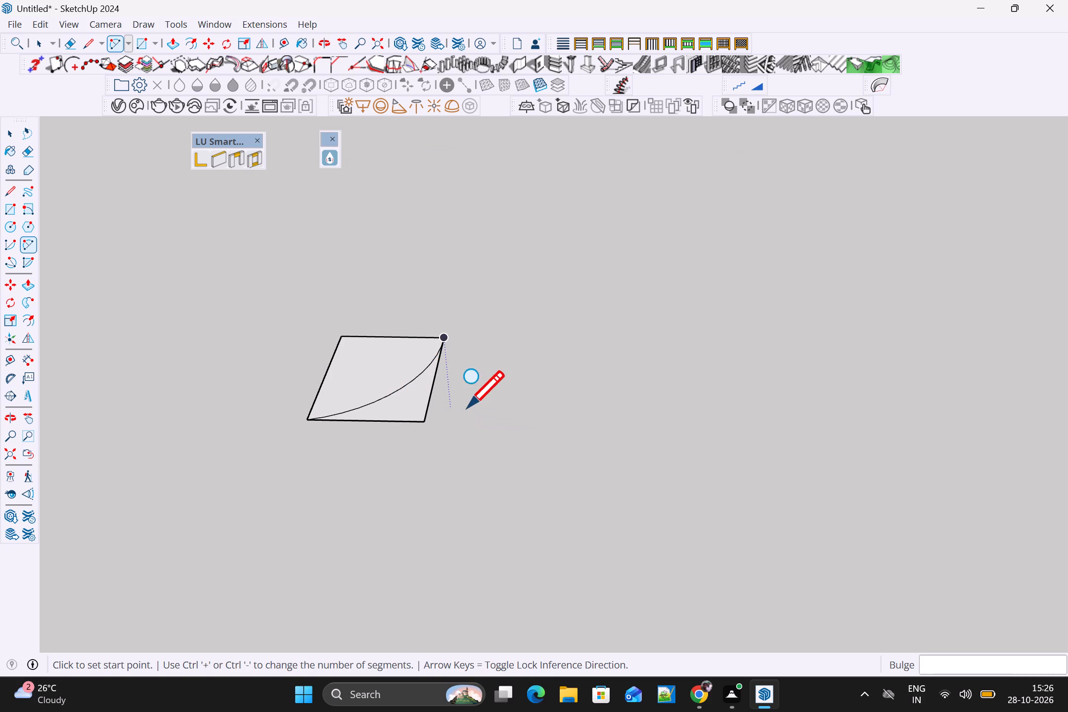
{"action": "left_click", "coordinate": [401, 388]}
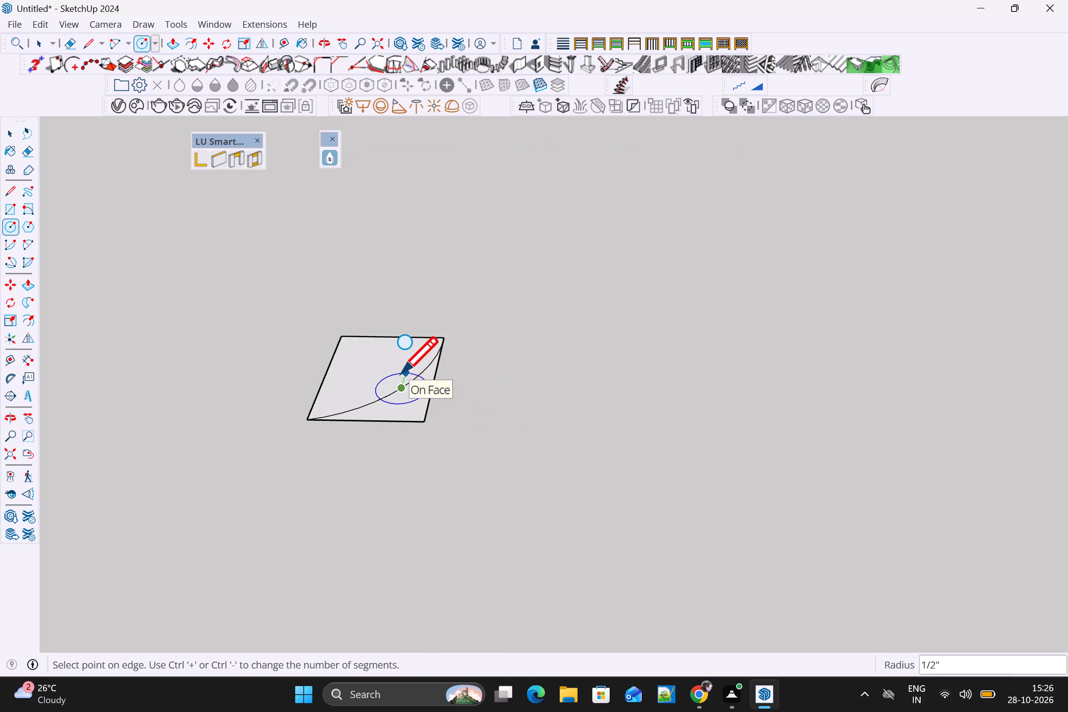
{"action": "left_click", "coordinate": [401, 372]}
{"action": "key", "text": "space"}
{"action": "scroll", "coordinate": [460, 392], "scroll_direction": "down", "scroll_amount": 1}
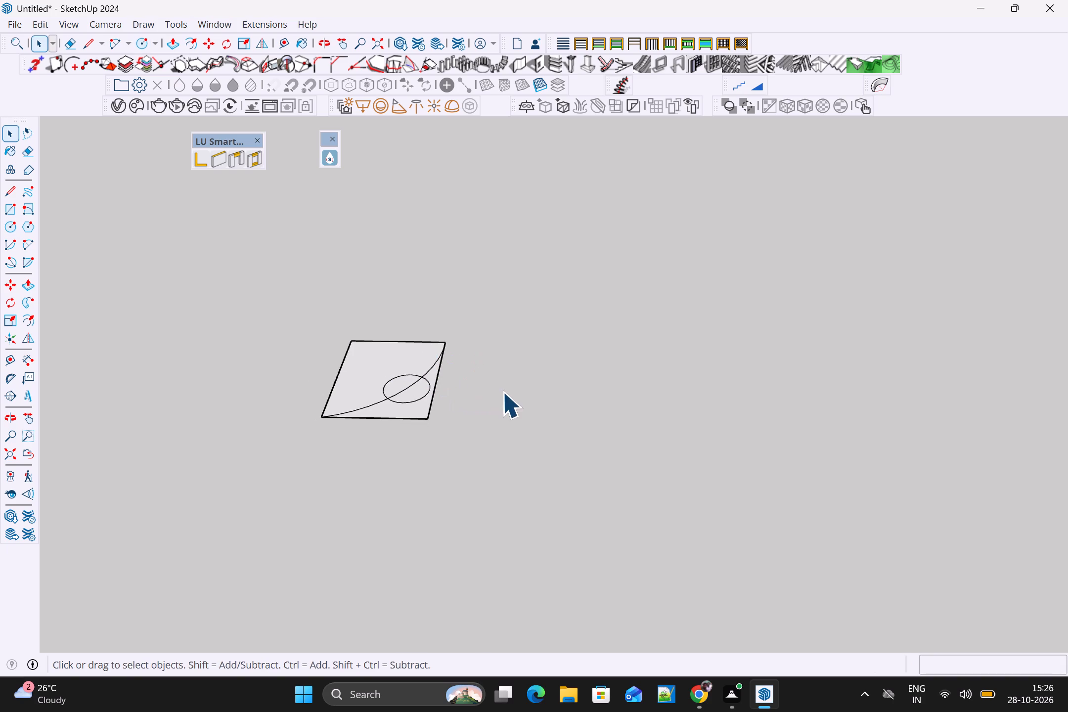
Erase the rectangle's outer corner edges, the outer part of the circle and the arc segment inside it, leaving a notched, curved profile.
{"action": "middle_click_drag", "start_coordinate": [500, 394], "coordinate": [359, 531]}
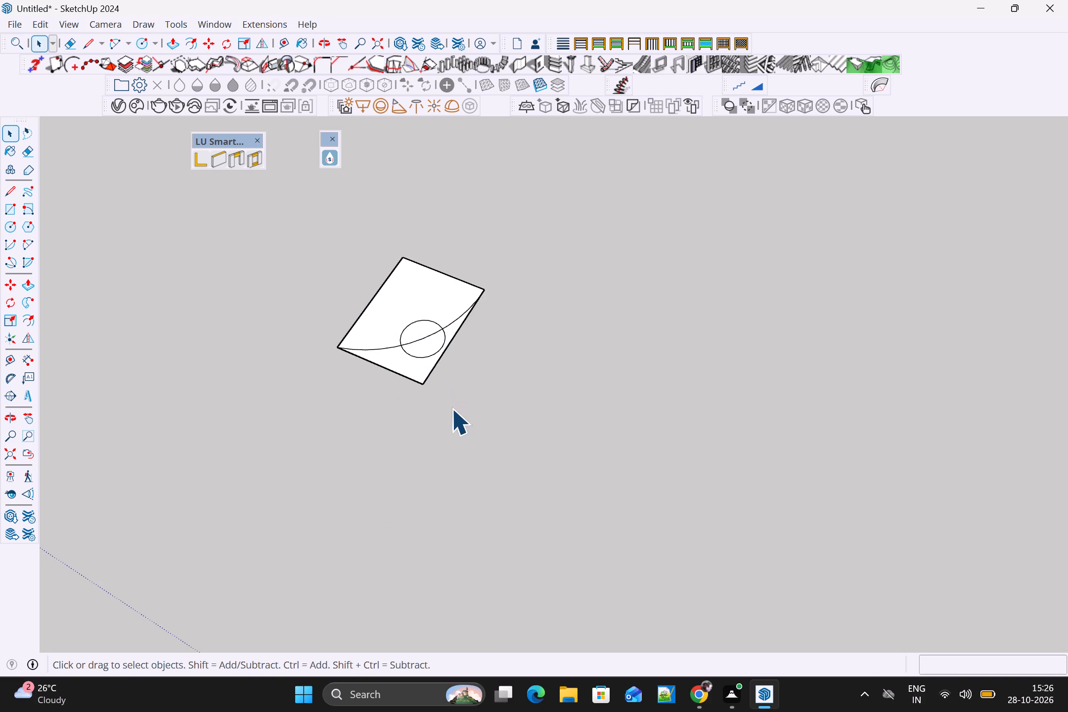
{"action": "key", "text": "a"}
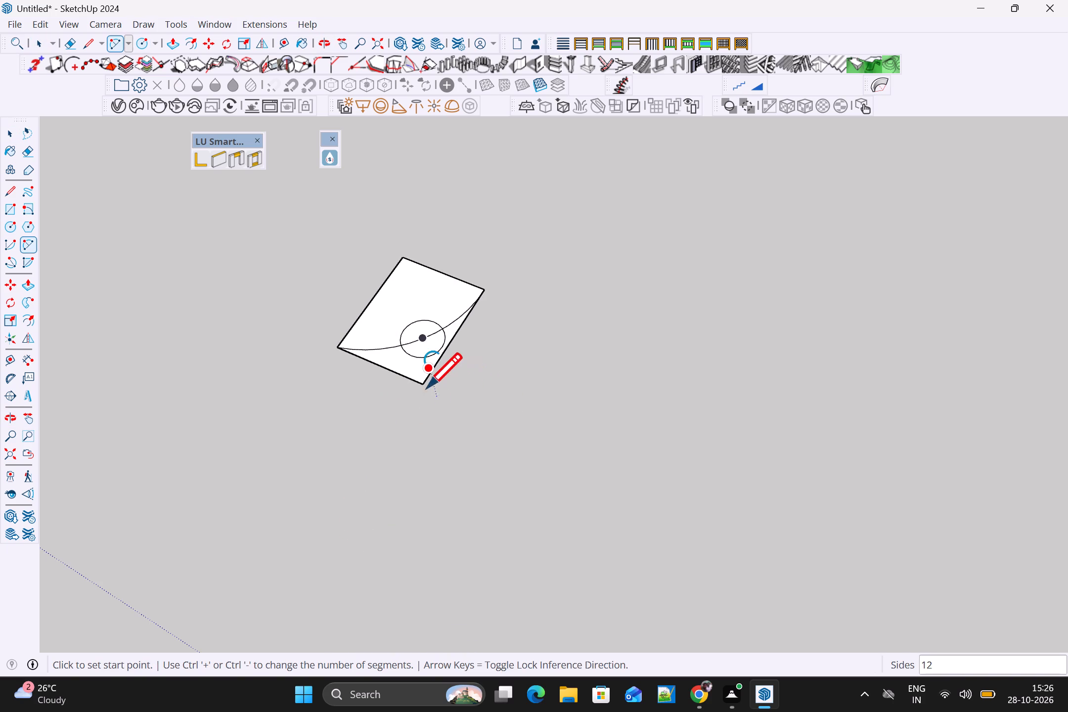
{"action": "scroll", "coordinate": [422, 378], "scroll_direction": "up", "scroll_amount": 3}
{"action": "key", "text": "e"}
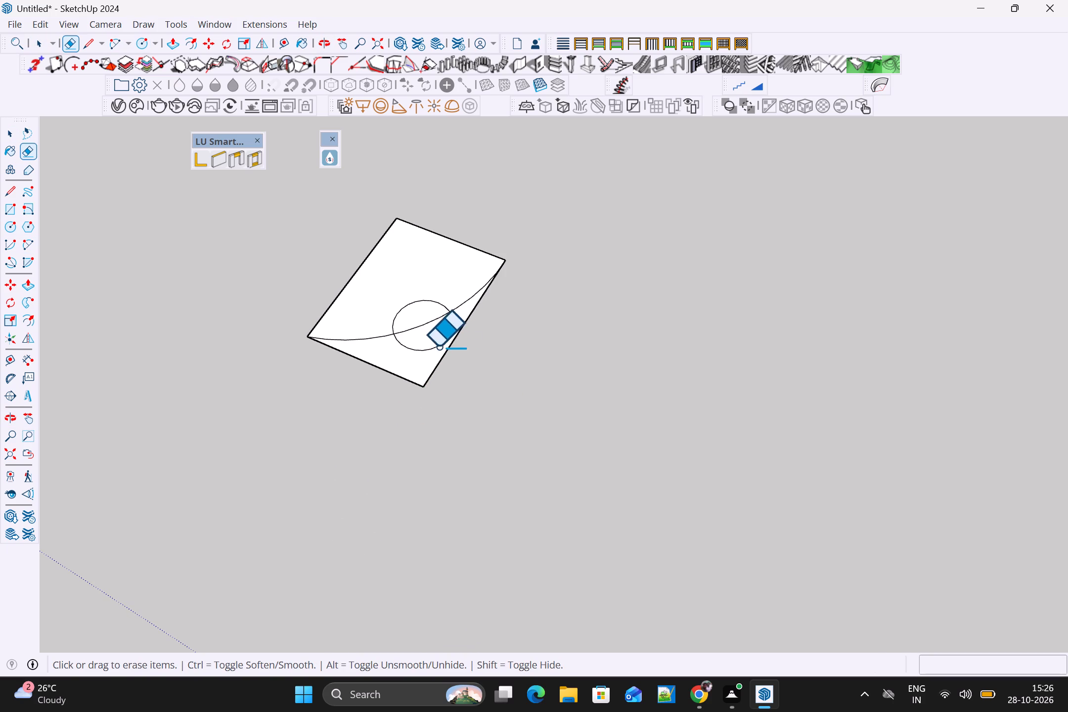
{"action": "left_click_drag", "start_coordinate": [438, 346], "coordinate": [404, 396]}
{"action": "left_click_drag", "start_coordinate": [429, 369], "coordinate": [484, 378]}
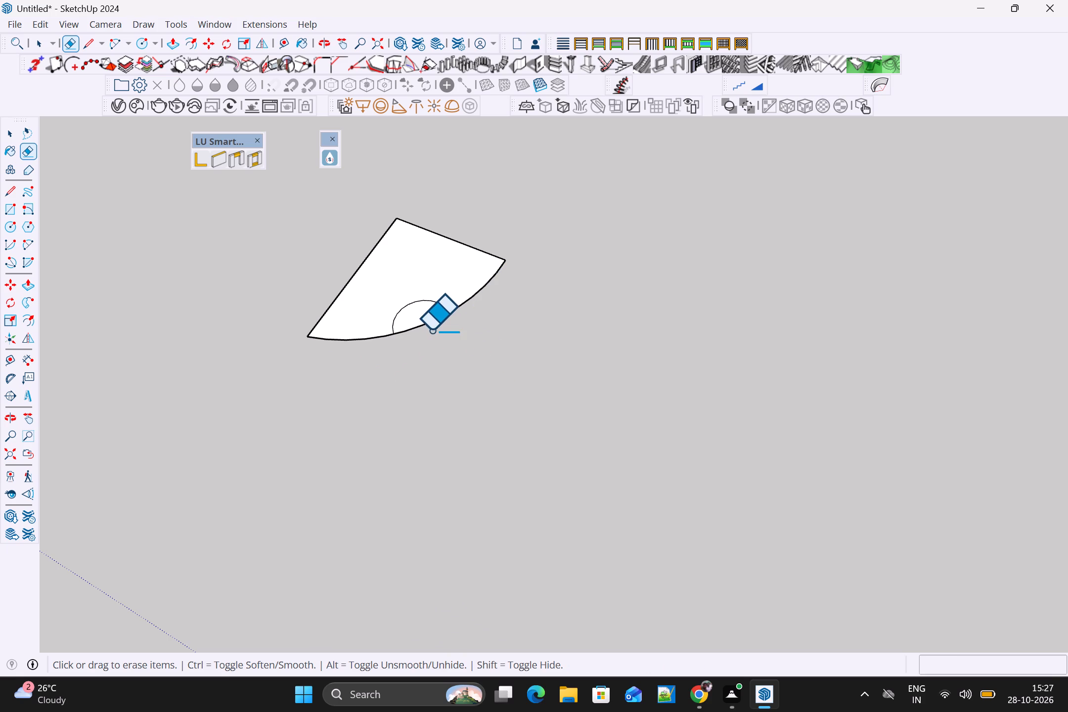
{"action": "left_click_drag", "start_coordinate": [429, 326], "coordinate": [427, 348]}
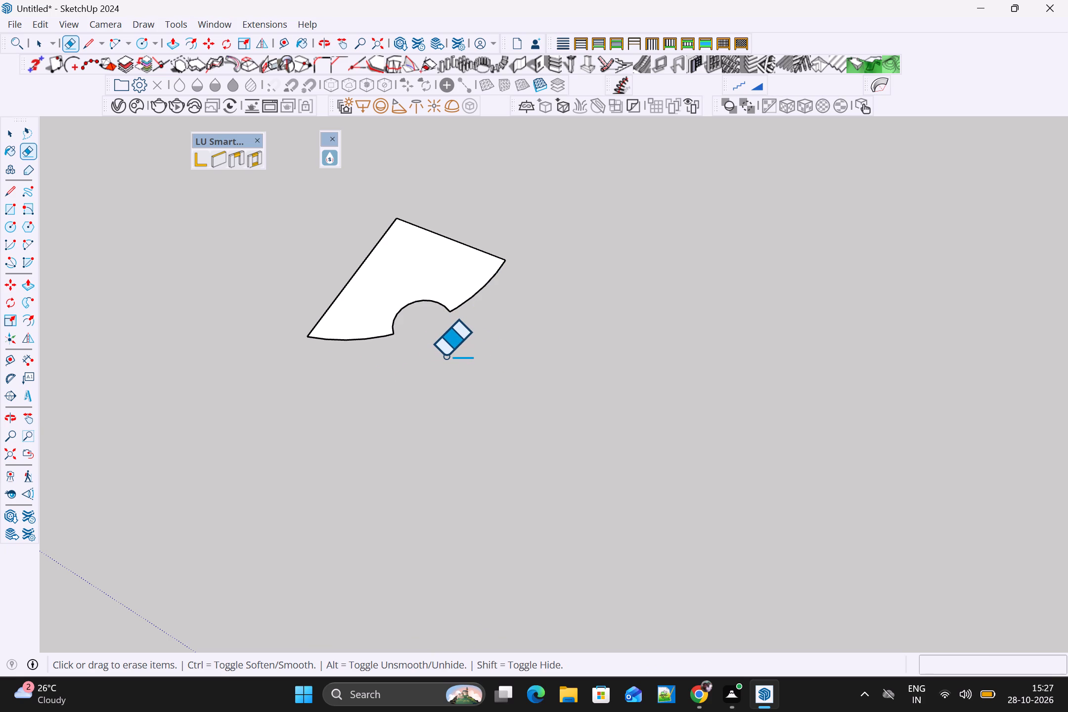
{"action": "scroll", "coordinate": [465, 359], "scroll_direction": "down", "scroll_amount": 2}
{"action": "key", "text": "space"}
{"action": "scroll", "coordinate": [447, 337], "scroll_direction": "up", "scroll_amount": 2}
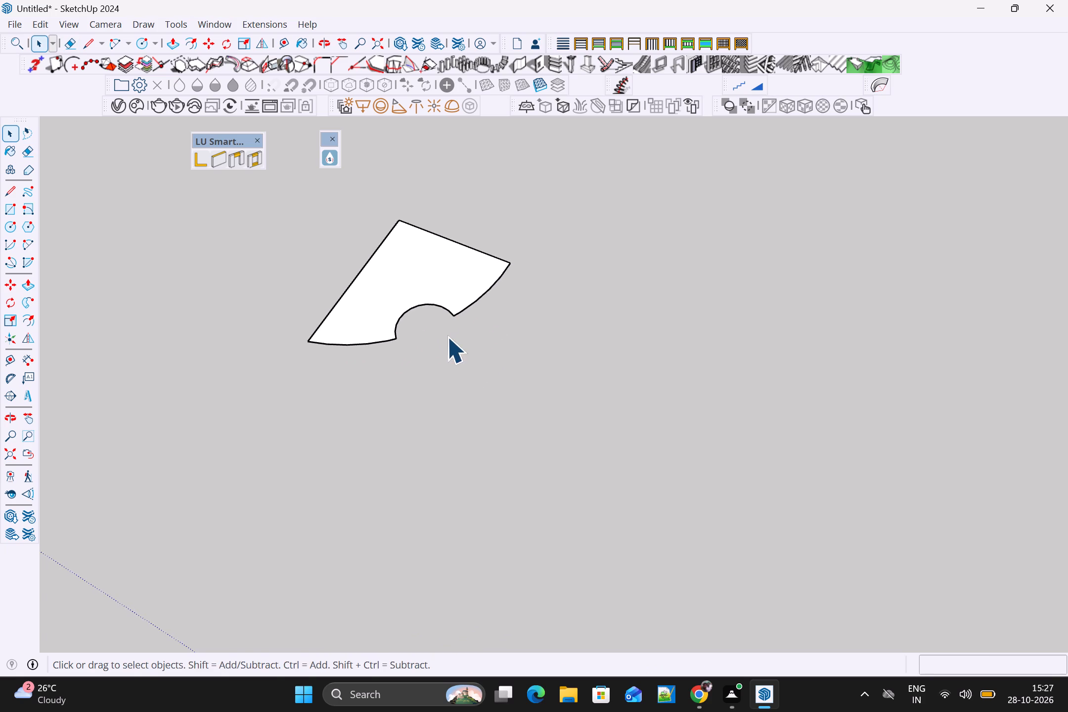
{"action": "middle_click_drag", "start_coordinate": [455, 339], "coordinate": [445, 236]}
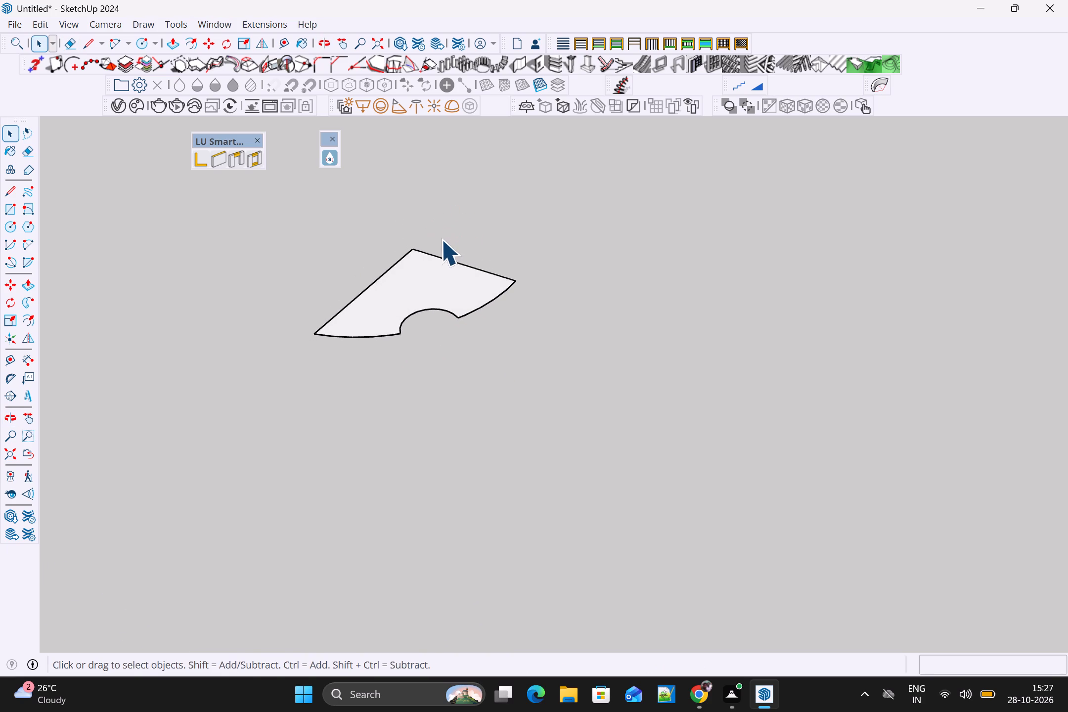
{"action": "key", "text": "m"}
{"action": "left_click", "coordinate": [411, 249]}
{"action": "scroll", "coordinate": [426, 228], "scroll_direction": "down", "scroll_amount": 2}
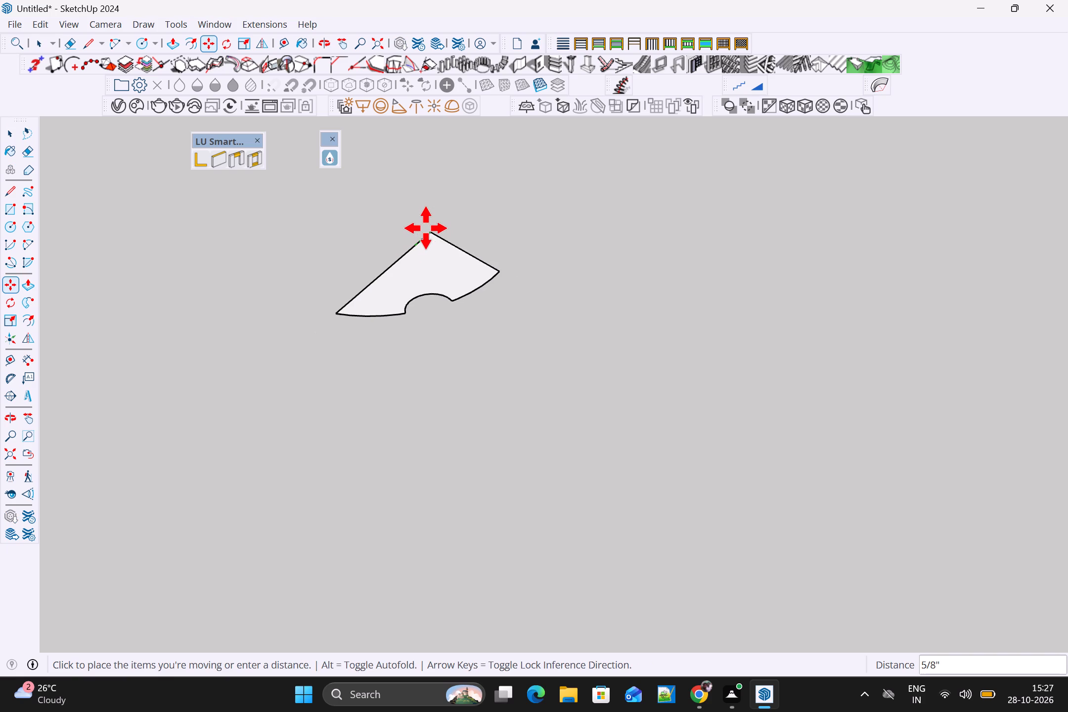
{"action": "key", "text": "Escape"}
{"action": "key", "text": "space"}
Group the whole notched profile, including its face and all its edges.
{"action": "left_click_drag", "start_coordinate": [578, 287], "coordinate": [231, 307]}
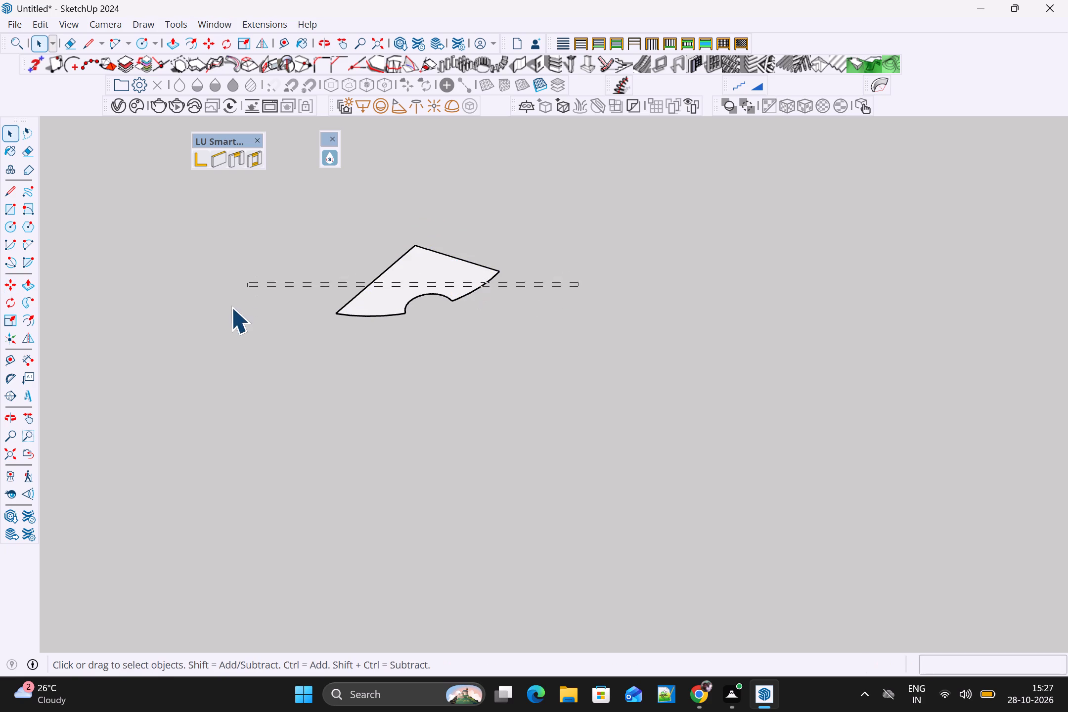
{"action": "left_click_drag", "start_coordinate": [231, 307], "coordinate": [231, 308]}
{"action": "left_click_drag", "start_coordinate": [622, 272], "coordinate": [230, 396]}
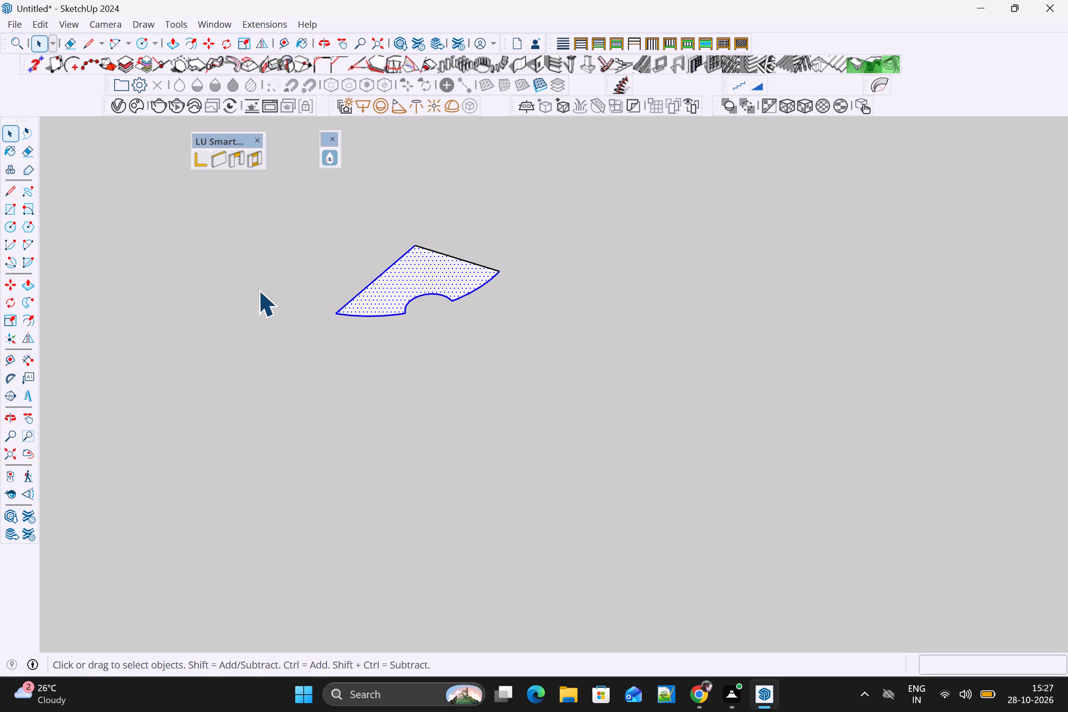
{"action": "left_click_drag", "start_coordinate": [259, 275], "coordinate": [561, 350]}
{"action": "left_click_drag", "start_coordinate": [589, 222], "coordinate": [137, 368]}
{"action": "right_click", "coordinate": [399, 298]}
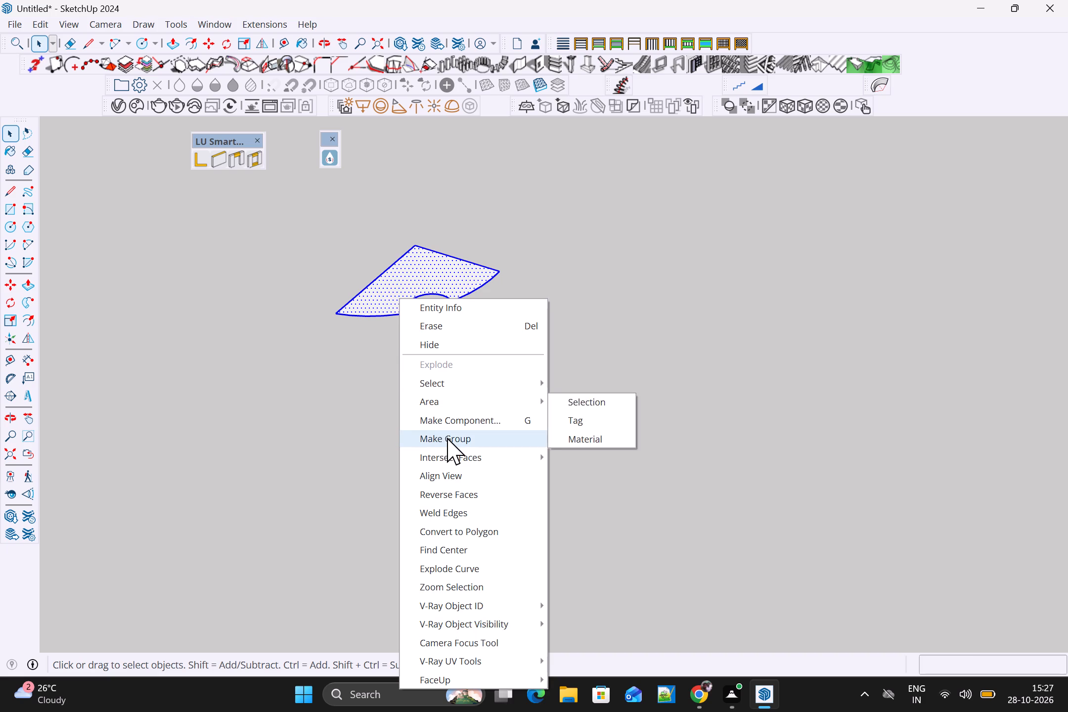
{"action": "left_click", "coordinate": [447, 438]}
Move the profile group by its square corner onto the upright outline's nearest bottom corner.
{"action": "key", "text": "m"}
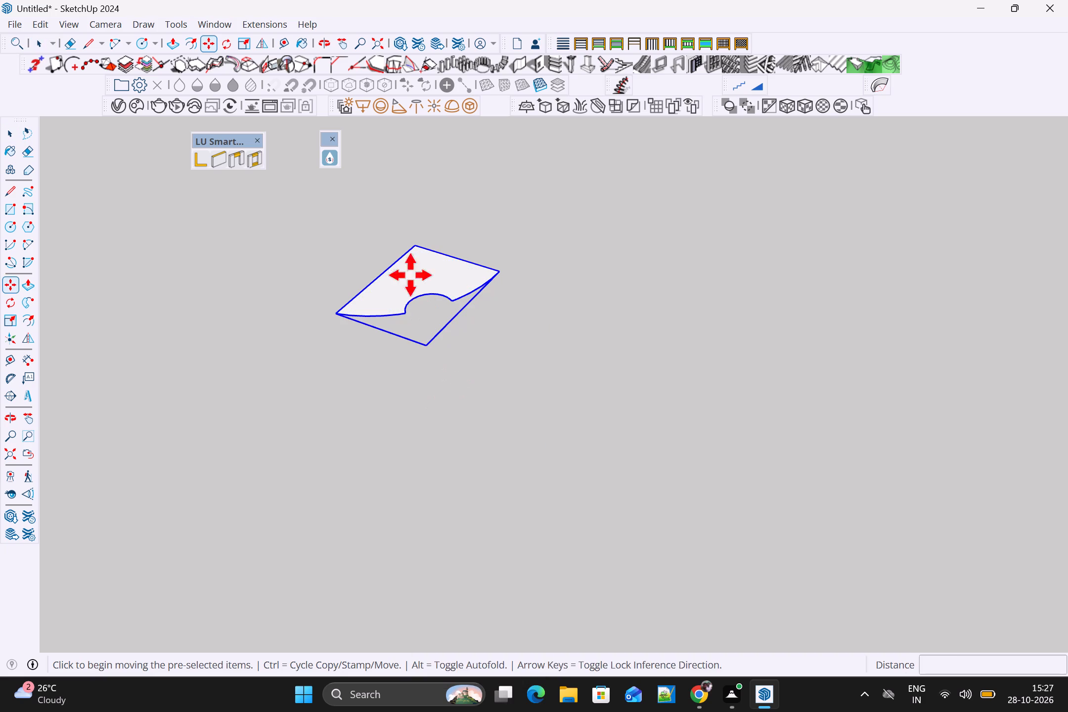
{"action": "left_click_drag", "start_coordinate": [410, 244], "coordinate": [415, 245]}
{"action": "scroll", "coordinate": [431, 245], "scroll_direction": "down", "scroll_amount": 8}
{"action": "middle_click_drag", "start_coordinate": [452, 280], "coordinate": [447, 301]}
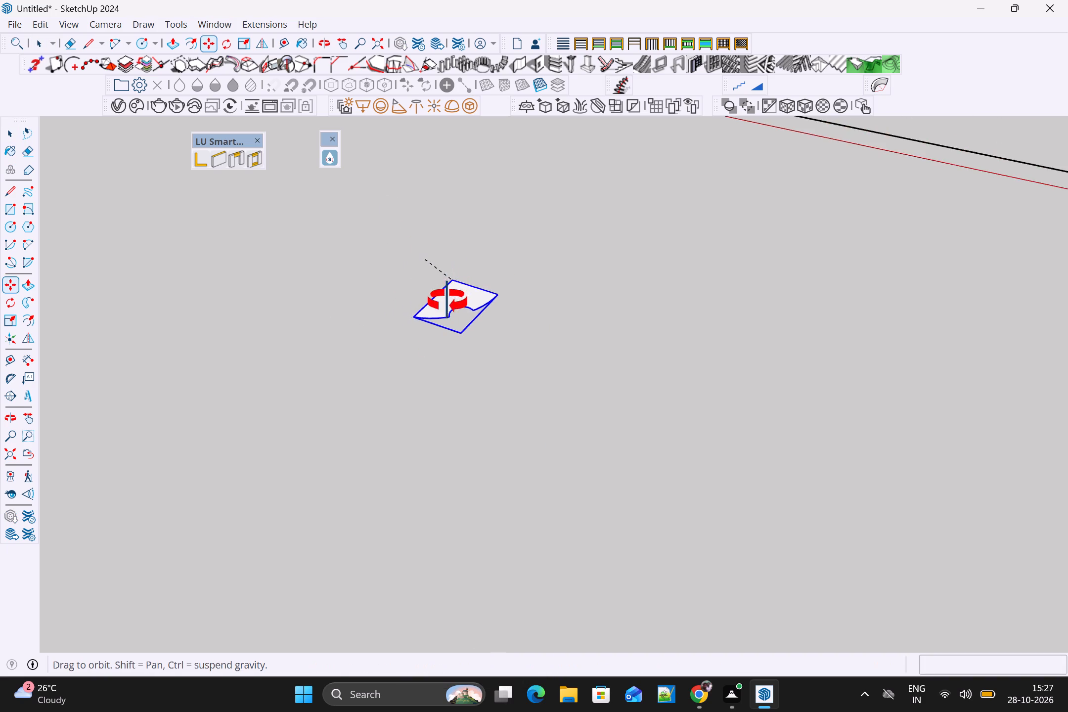
{"action": "middle_click_drag", "start_coordinate": [447, 301], "coordinate": [435, 427]}
{"action": "scroll", "coordinate": [449, 384], "scroll_direction": "down", "scroll_amount": 2}
{"action": "middle_click_drag", "start_coordinate": [477, 380], "coordinate": [475, 395], "text": "shift"}
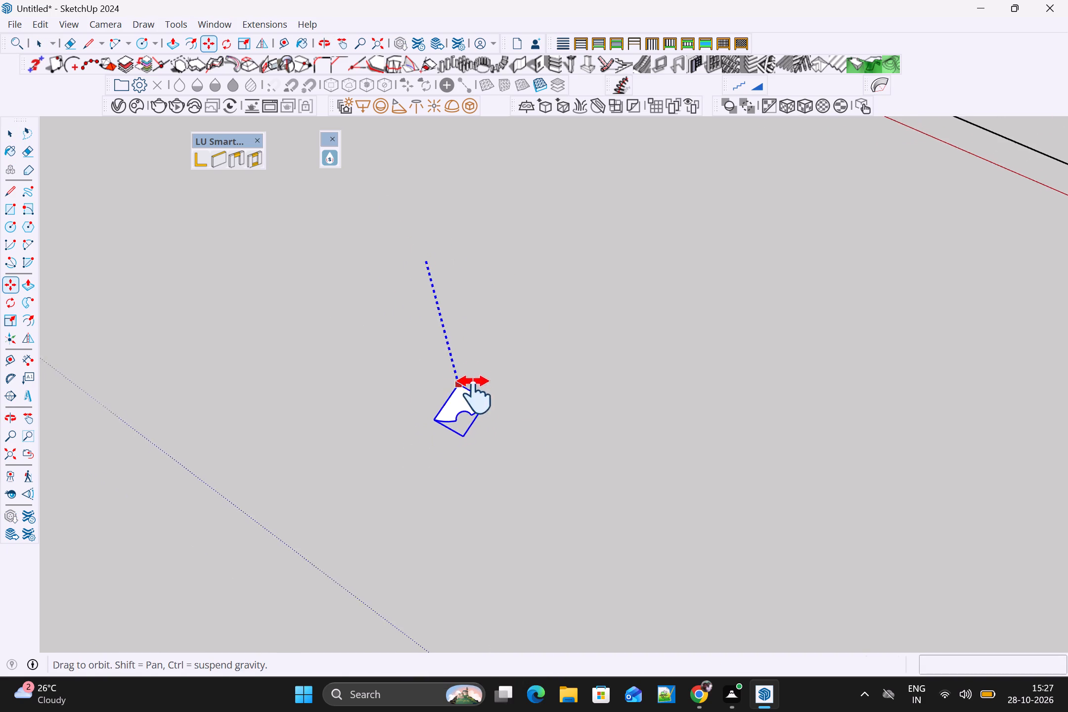
{"action": "middle_click_drag", "start_coordinate": [475, 395], "coordinate": [640, 517], "text": "shift"}
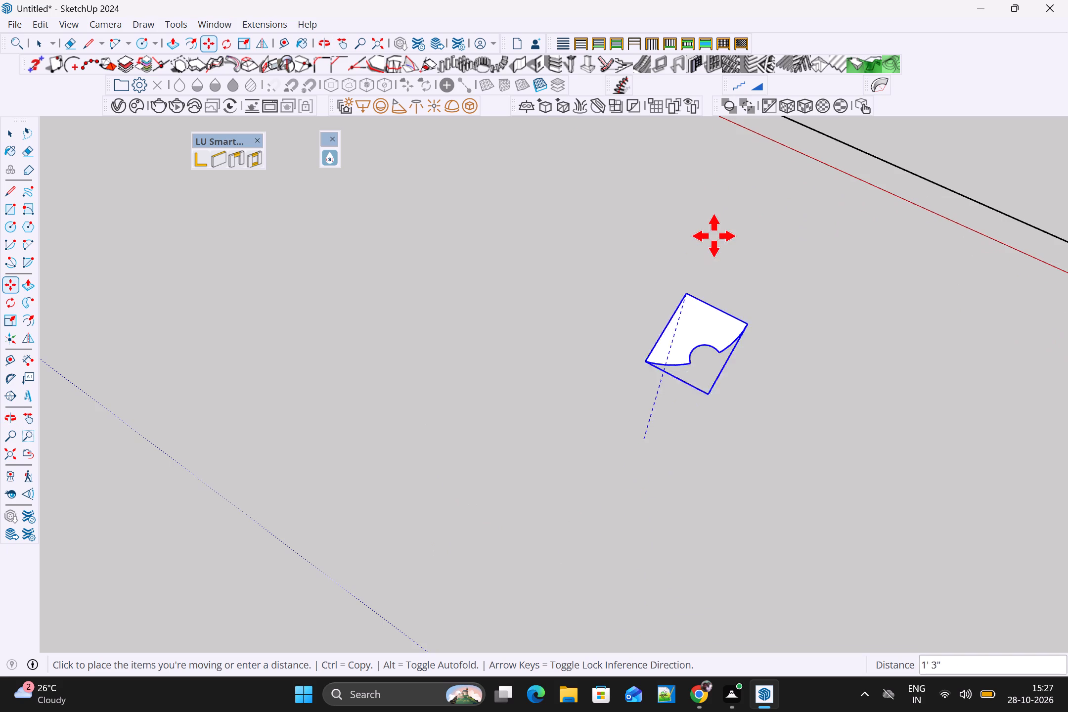
{"action": "scroll", "coordinate": [719, 231], "scroll_direction": "down", "scroll_amount": 4}
{"action": "middle_click_drag", "start_coordinate": [712, 249], "coordinate": [628, 271]}
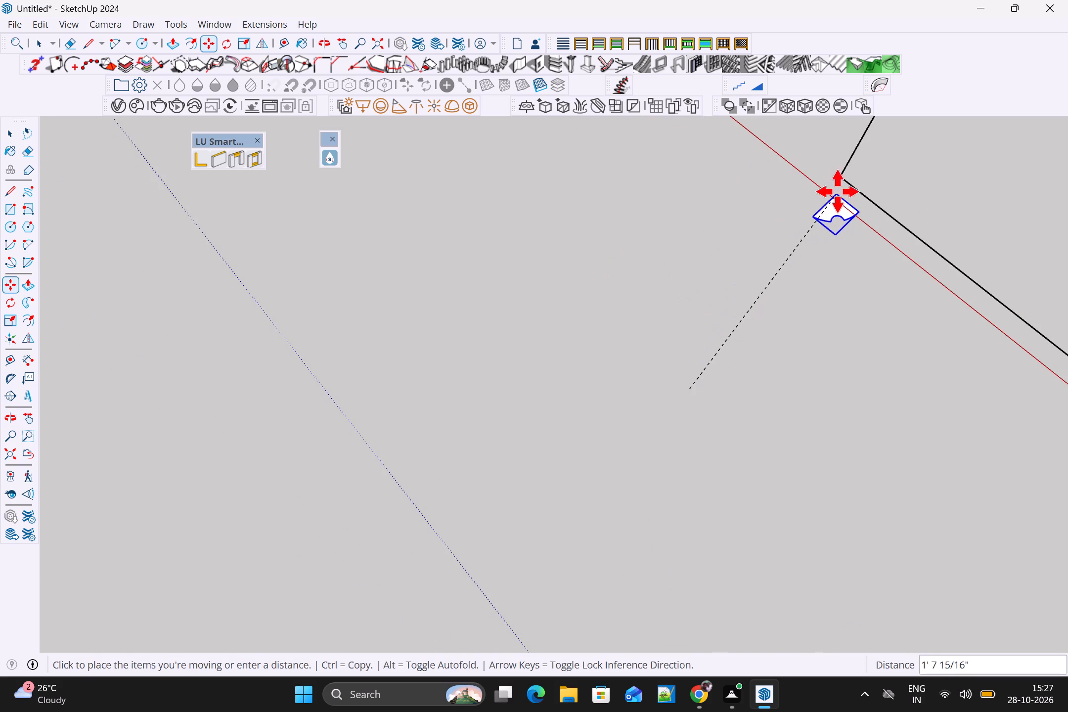
{"action": "left_click", "coordinate": [838, 181]}
{"action": "scroll", "coordinate": [774, 291], "scroll_direction": "down", "scroll_amount": 3}
{"action": "middle_click_drag", "start_coordinate": [741, 308], "coordinate": [733, 249]}
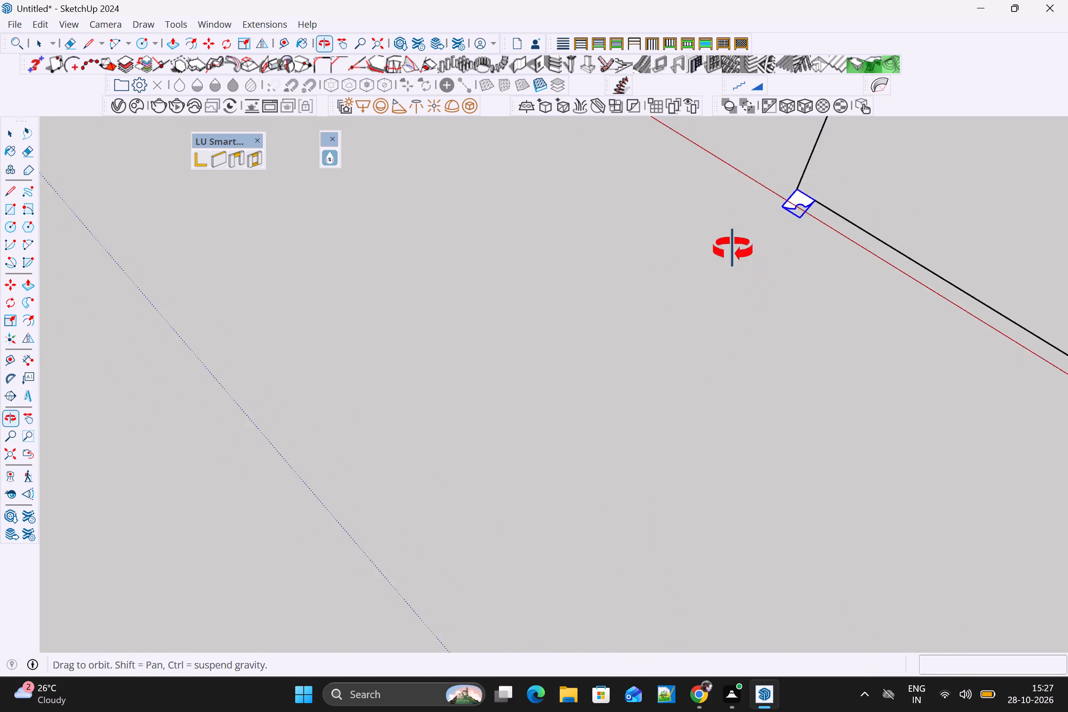
{"action": "middle_click_drag", "start_coordinate": [733, 249], "coordinate": [747, 154]}
{"action": "scroll", "coordinate": [743, 226], "scroll_direction": "down", "scroll_amount": 4}
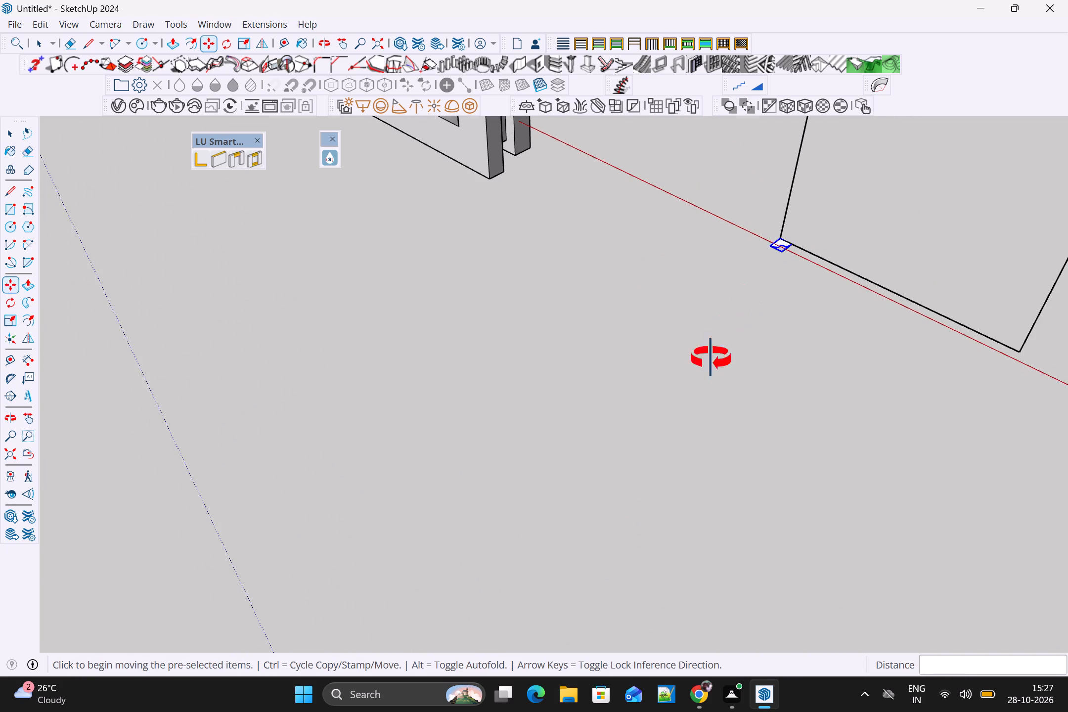
{"action": "middle_click_drag", "start_coordinate": [711, 358], "coordinate": [442, 390], "text": "shift"}
{"action": "middle_click_drag", "start_coordinate": [463, 417], "coordinate": [728, 378]}
{"action": "scroll", "coordinate": [715, 374], "scroll_direction": "down", "scroll_amount": 1}
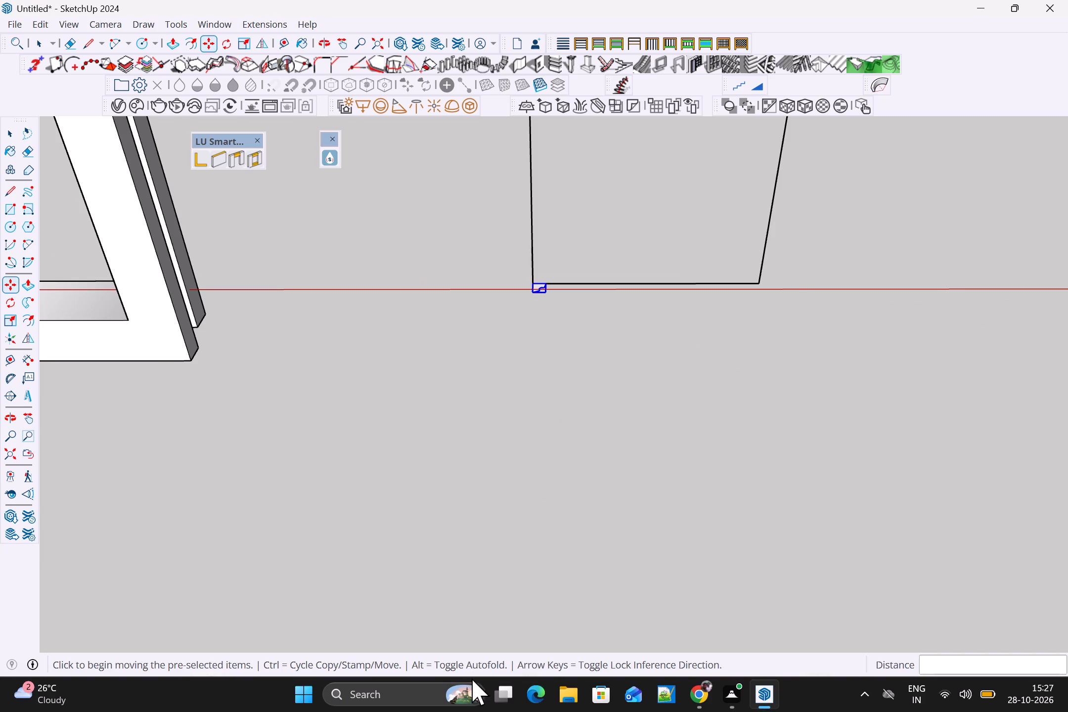
Move the profile group about 10 11/16" away from the outline's bottom corner, beside the outline.
{"action": "left_click", "coordinate": [513, 439]}
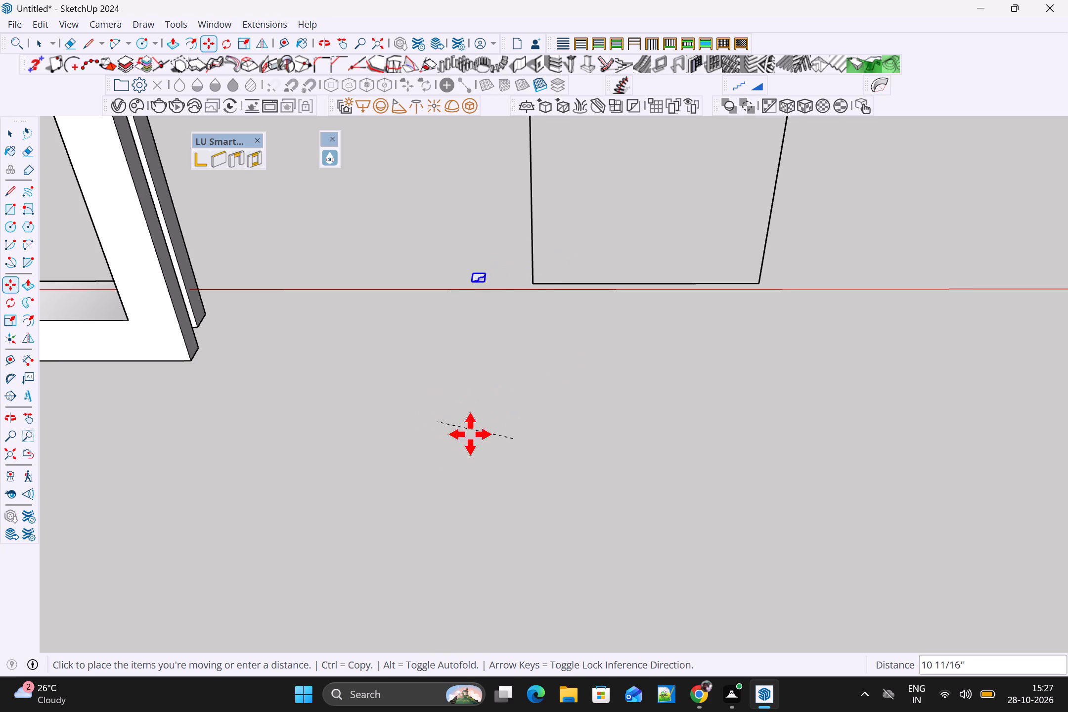
{"action": "left_click", "coordinate": [471, 435]}
{"action": "key", "text": "space"}
Move the notched profile group about 3 3/8", by its corner nearest the outline, onto the upright outline's nearest bottom corner.
{"action": "scroll", "coordinate": [529, 305], "scroll_direction": "up", "scroll_amount": 5}
{"action": "middle_click_drag", "start_coordinate": [505, 289], "coordinate": [503, 289]}
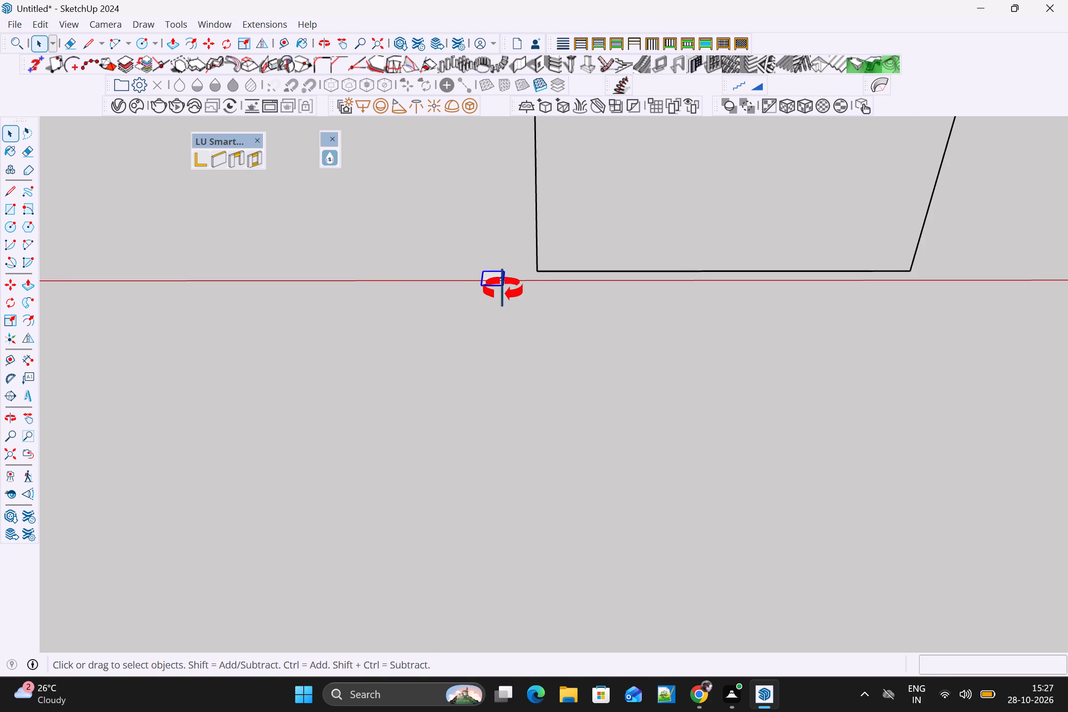
{"action": "middle_click_drag", "start_coordinate": [503, 289], "coordinate": [499, 319]}
{"action": "scroll", "coordinate": [520, 257], "scroll_direction": "up", "scroll_amount": 14}
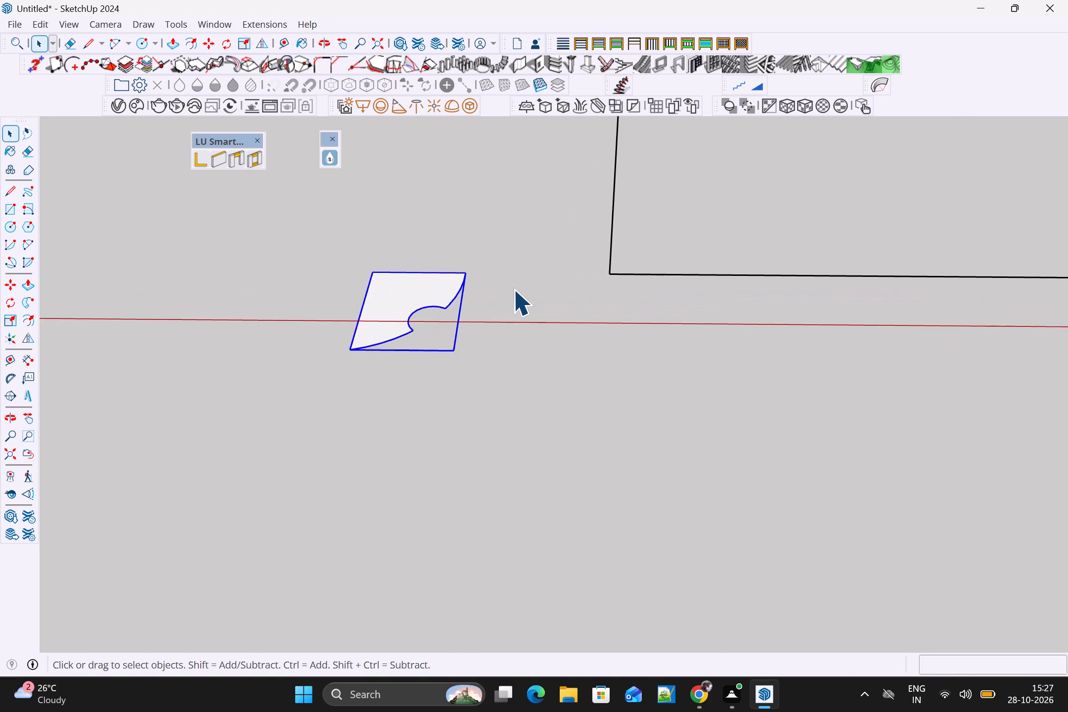
{"action": "key", "text": "m"}
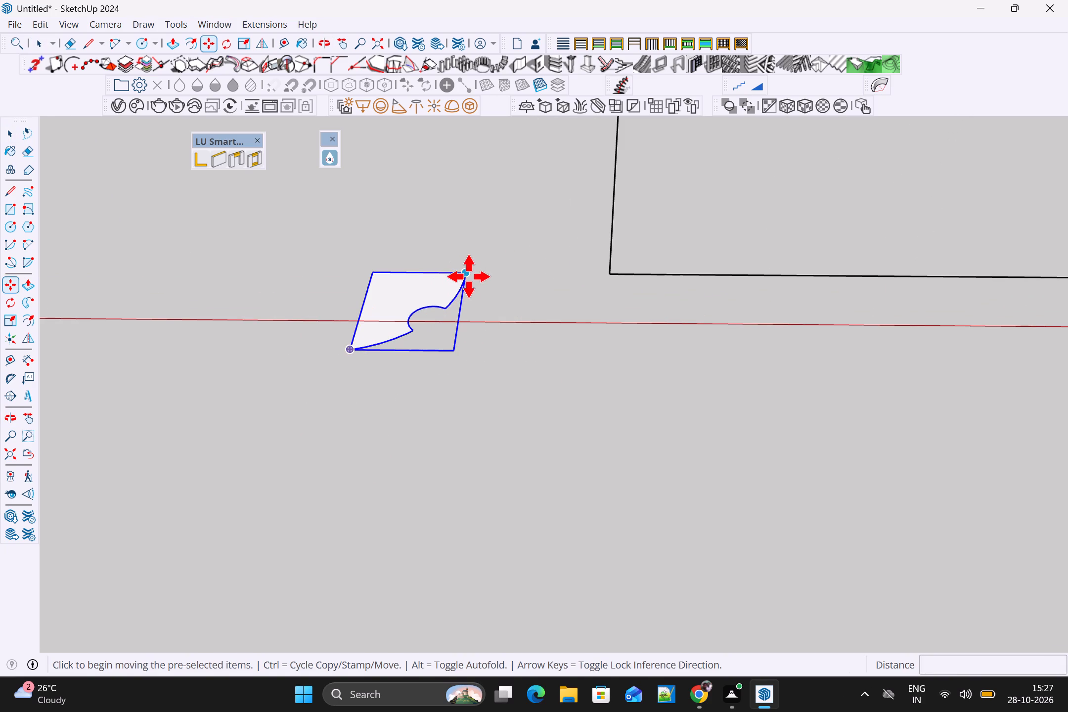
{"action": "left_click", "coordinate": [469, 276]}
{"action": "scroll", "coordinate": [609, 276], "scroll_direction": "up", "scroll_amount": 10}
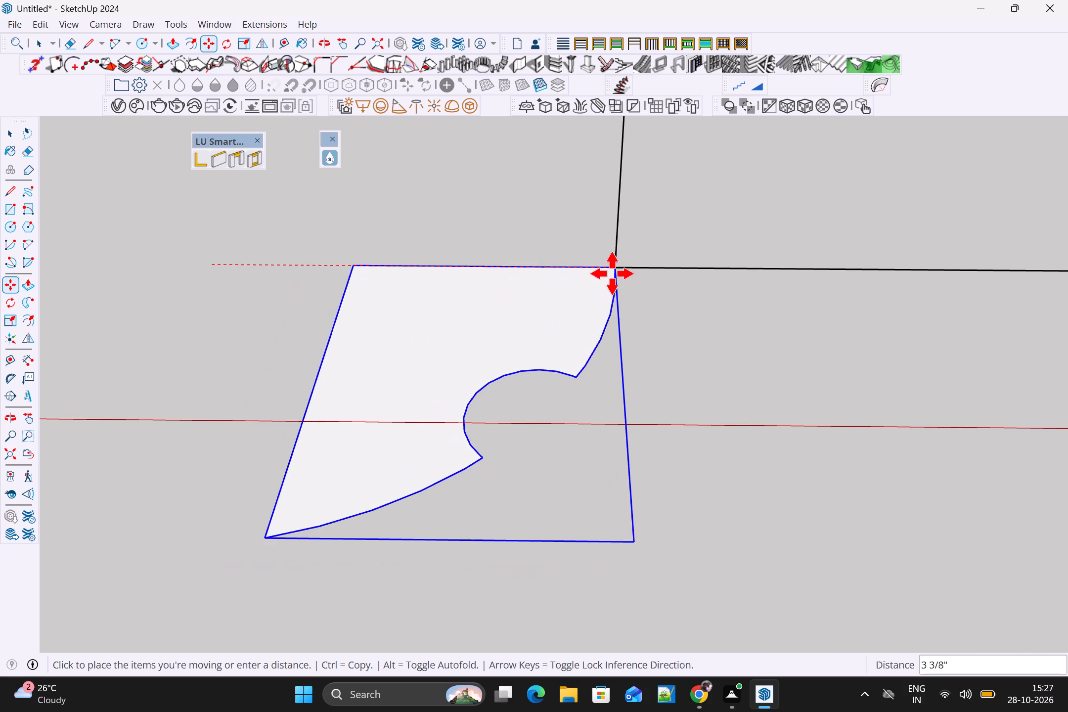
{"action": "left_click", "coordinate": [612, 273]}
{"action": "scroll", "coordinate": [618, 309], "scroll_direction": "down", "scroll_amount": 12}
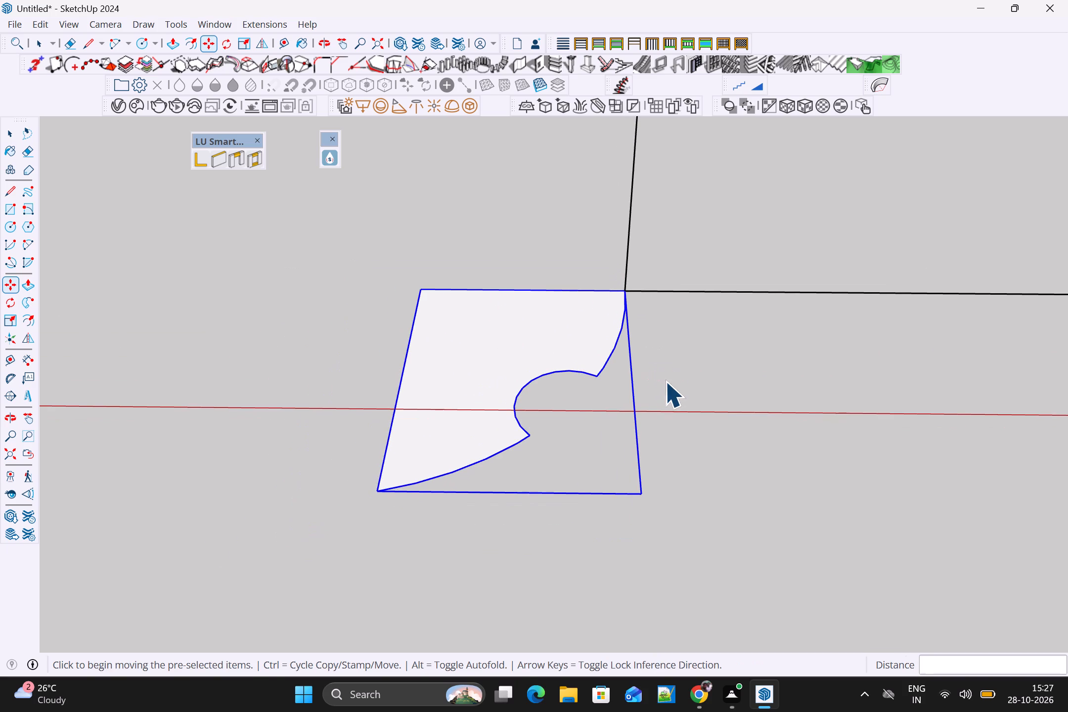
{"action": "key", "text": "space"}
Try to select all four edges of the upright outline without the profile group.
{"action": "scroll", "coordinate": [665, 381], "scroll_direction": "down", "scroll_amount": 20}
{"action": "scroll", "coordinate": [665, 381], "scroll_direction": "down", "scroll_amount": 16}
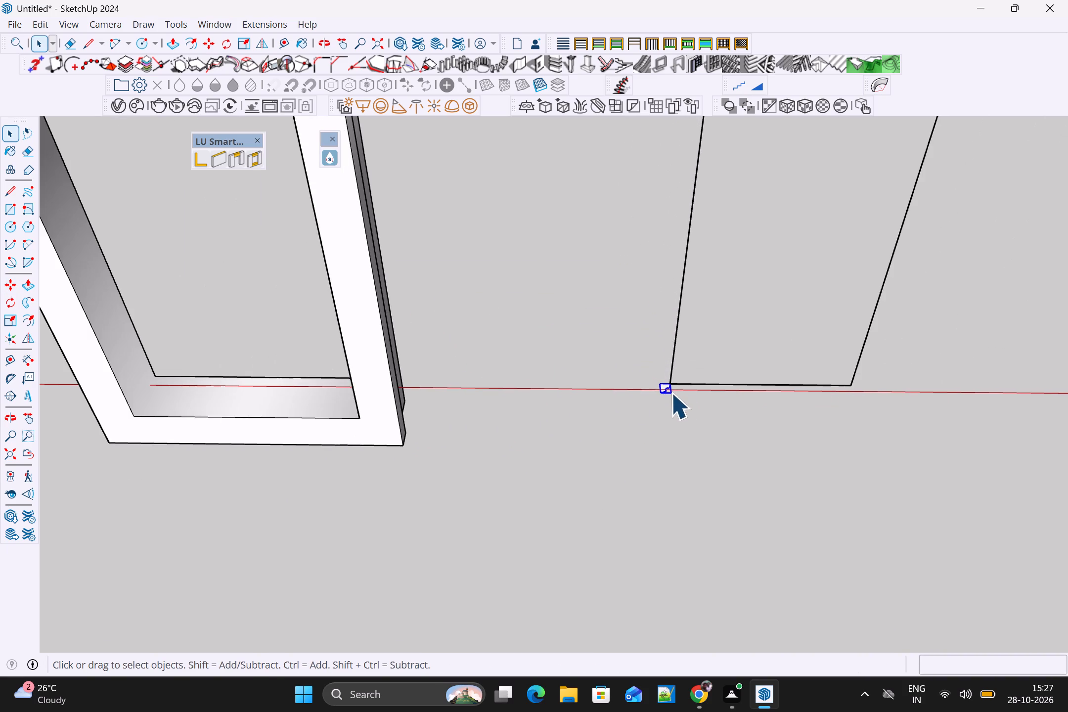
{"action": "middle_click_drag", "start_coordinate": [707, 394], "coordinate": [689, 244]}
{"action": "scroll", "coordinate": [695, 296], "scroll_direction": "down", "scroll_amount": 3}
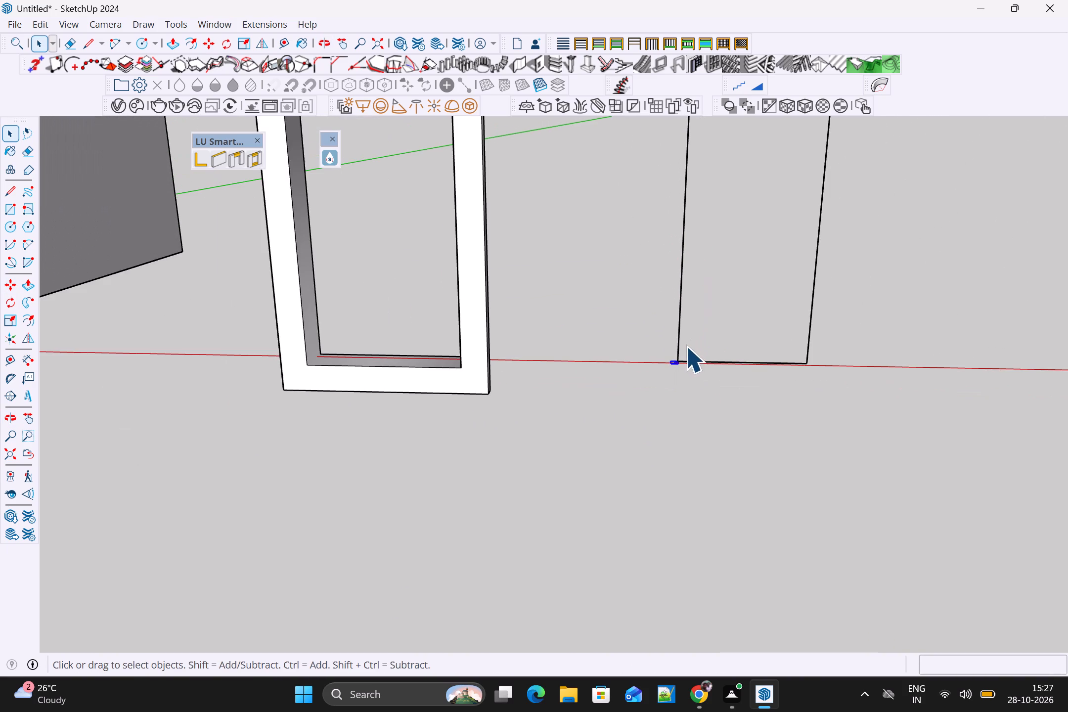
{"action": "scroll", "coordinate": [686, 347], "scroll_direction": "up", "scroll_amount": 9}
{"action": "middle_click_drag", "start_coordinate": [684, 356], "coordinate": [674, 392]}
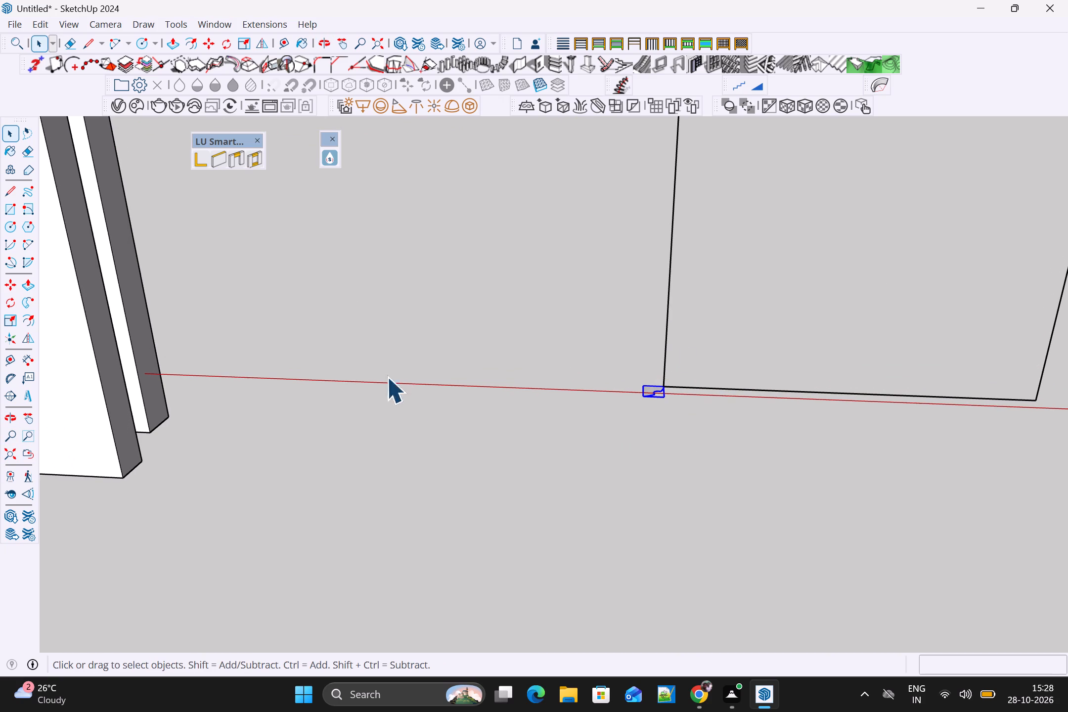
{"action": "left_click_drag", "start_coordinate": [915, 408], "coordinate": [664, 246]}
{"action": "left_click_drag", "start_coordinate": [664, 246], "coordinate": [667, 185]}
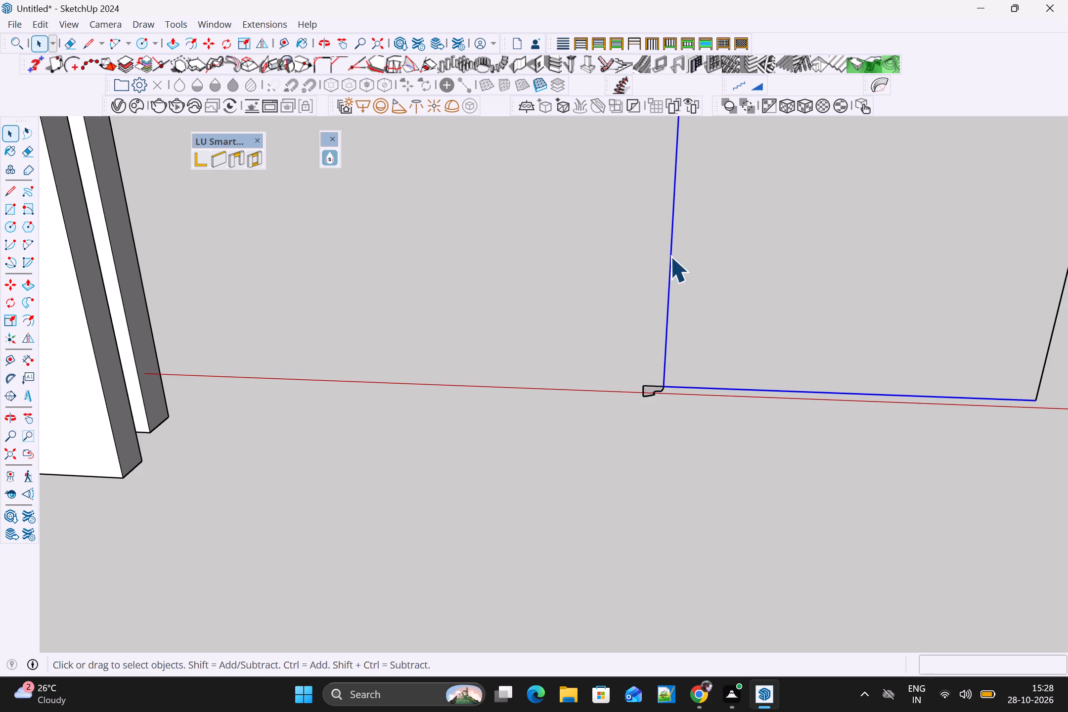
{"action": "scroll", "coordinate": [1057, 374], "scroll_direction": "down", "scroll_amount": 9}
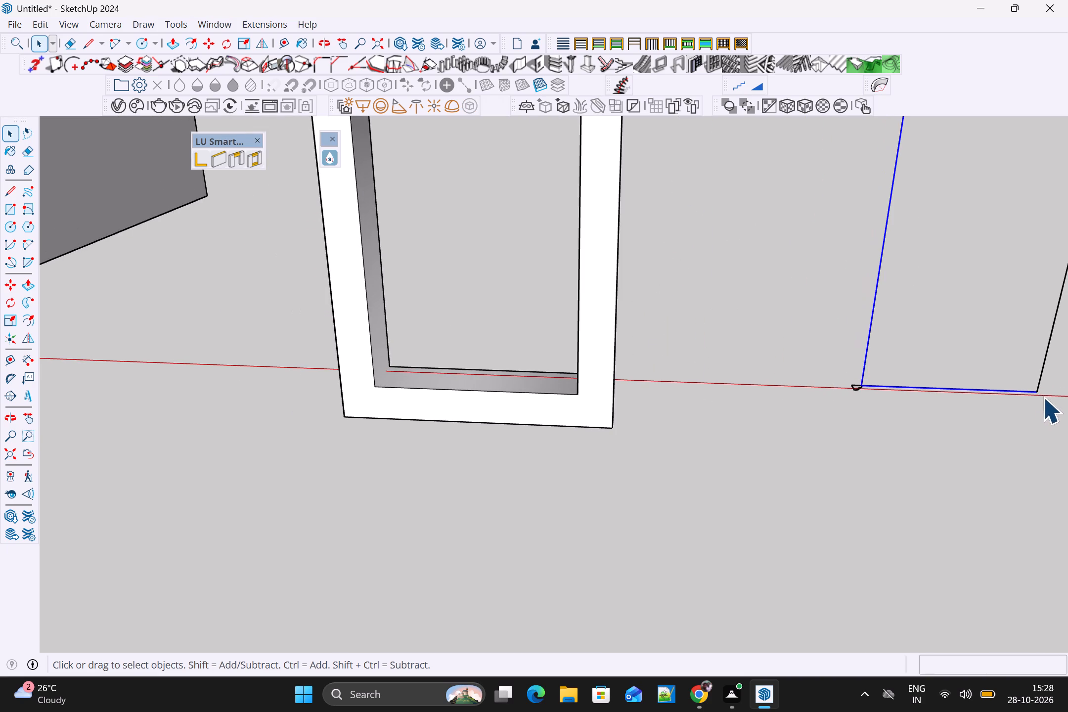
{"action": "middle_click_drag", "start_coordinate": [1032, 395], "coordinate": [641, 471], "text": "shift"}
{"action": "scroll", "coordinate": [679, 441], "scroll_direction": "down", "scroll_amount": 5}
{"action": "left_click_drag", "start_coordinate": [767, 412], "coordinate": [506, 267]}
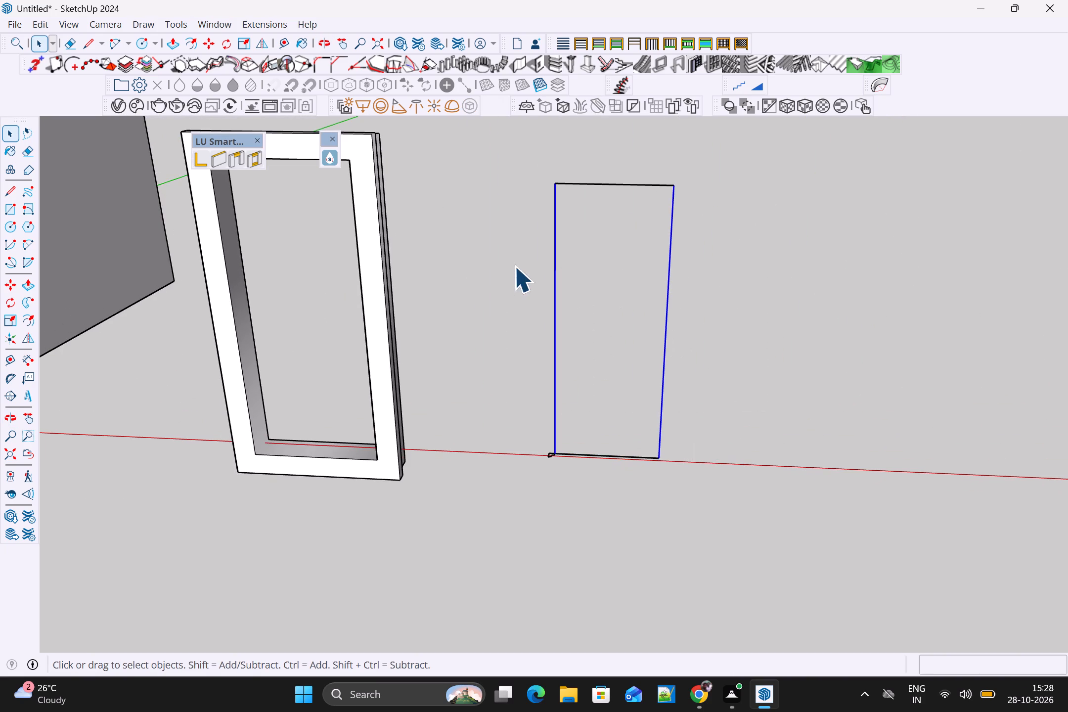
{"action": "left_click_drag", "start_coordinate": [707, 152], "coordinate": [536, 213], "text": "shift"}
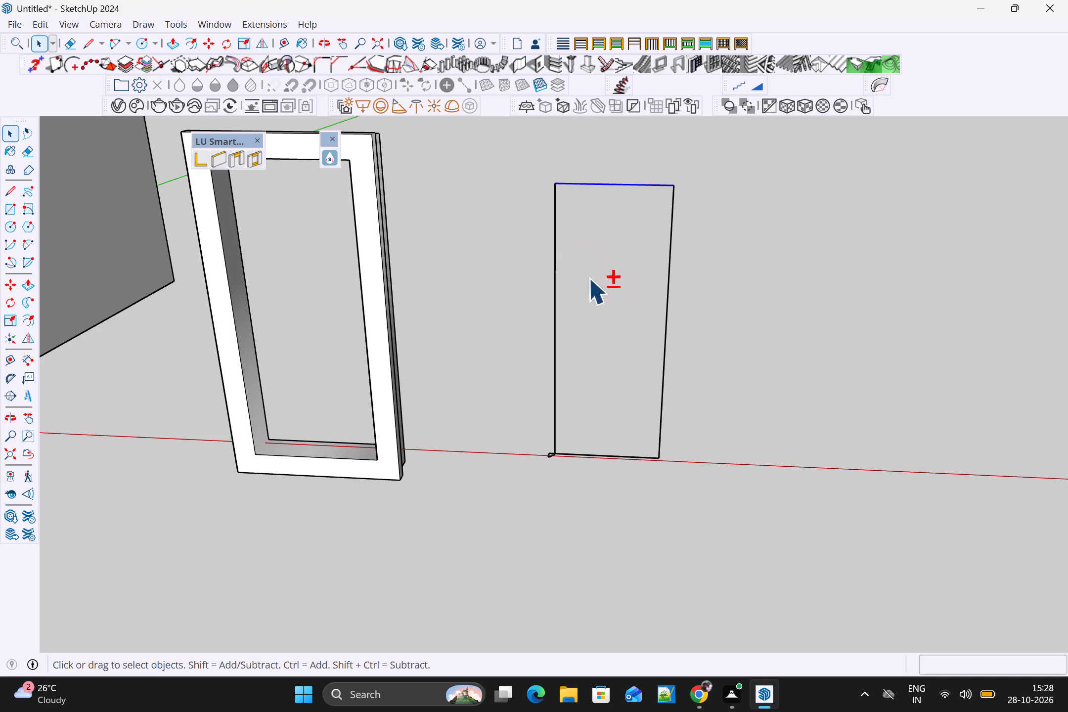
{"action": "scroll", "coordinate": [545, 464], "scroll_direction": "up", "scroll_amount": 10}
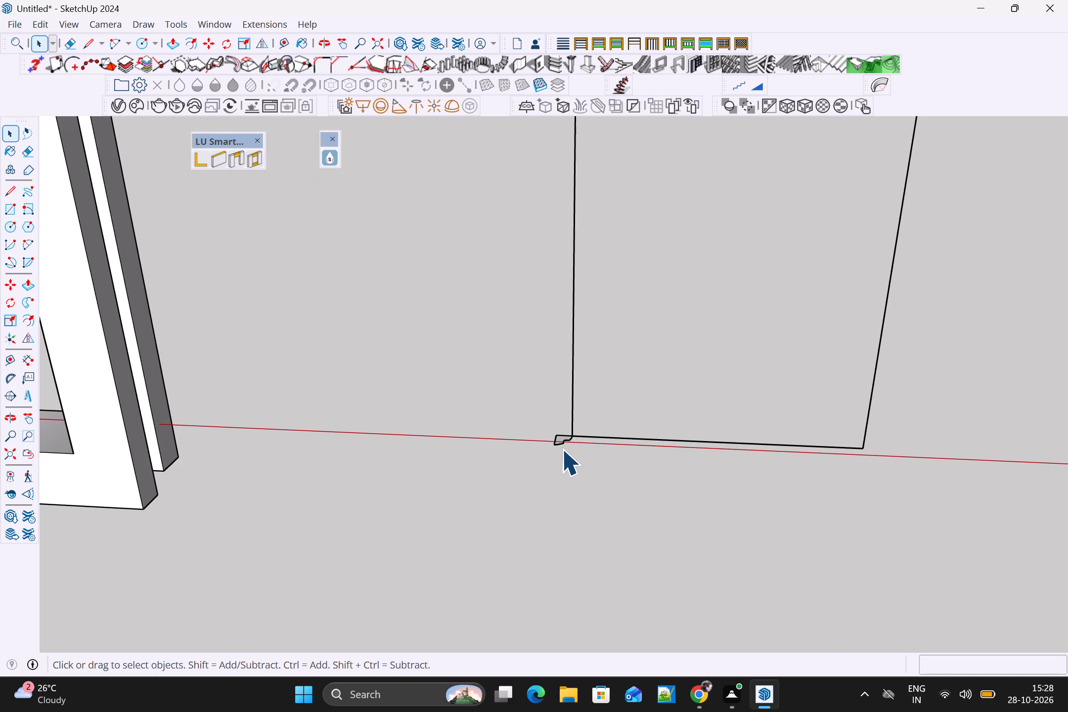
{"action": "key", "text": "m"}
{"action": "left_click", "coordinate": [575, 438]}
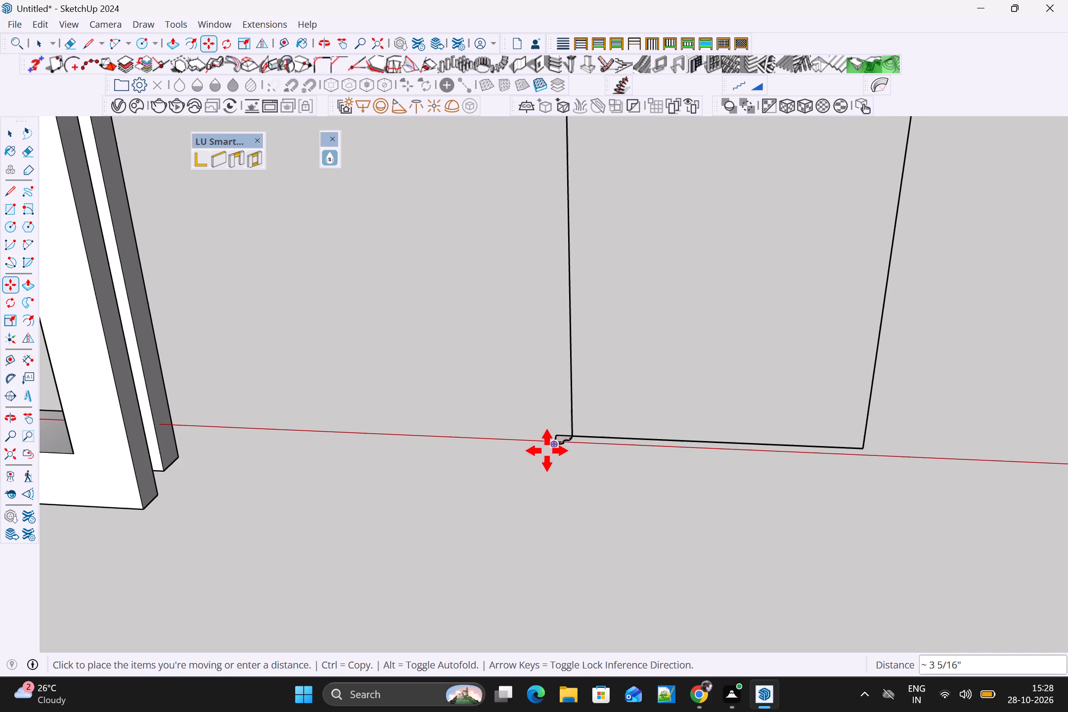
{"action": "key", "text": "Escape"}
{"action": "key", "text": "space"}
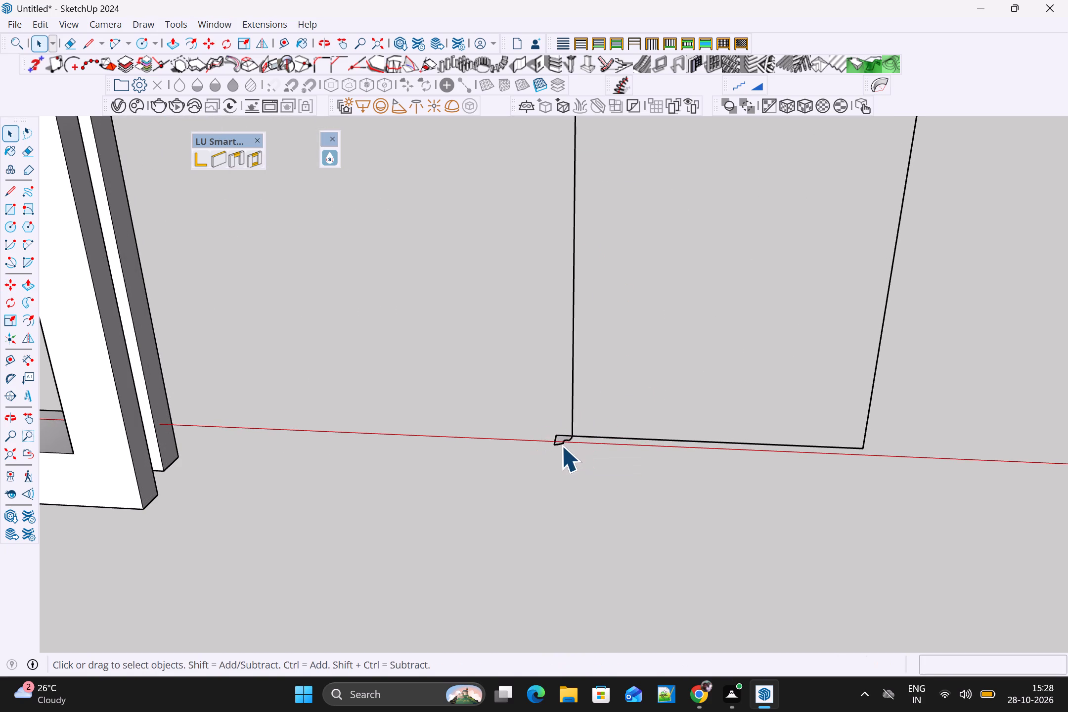
Move the profile group about 2 5/16" away from the outline's bottom corner, beside the outline.
{"action": "left_click", "coordinate": [561, 445]}
{"action": "scroll", "coordinate": [561, 445], "scroll_direction": "up", "scroll_amount": 4}
{"action": "key", "text": "m"}
{"action": "scroll", "coordinate": [574, 435], "scroll_direction": "up", "scroll_amount": 4}
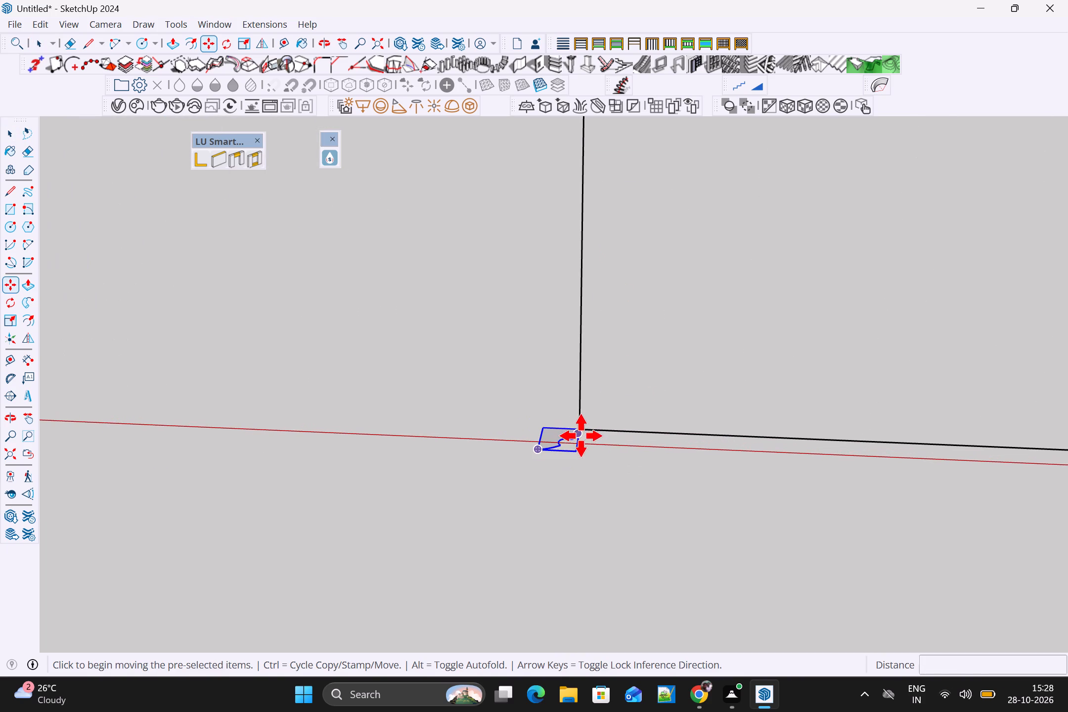
{"action": "left_click", "coordinate": [577, 433]}
{"action": "left_click", "coordinate": [544, 443]}
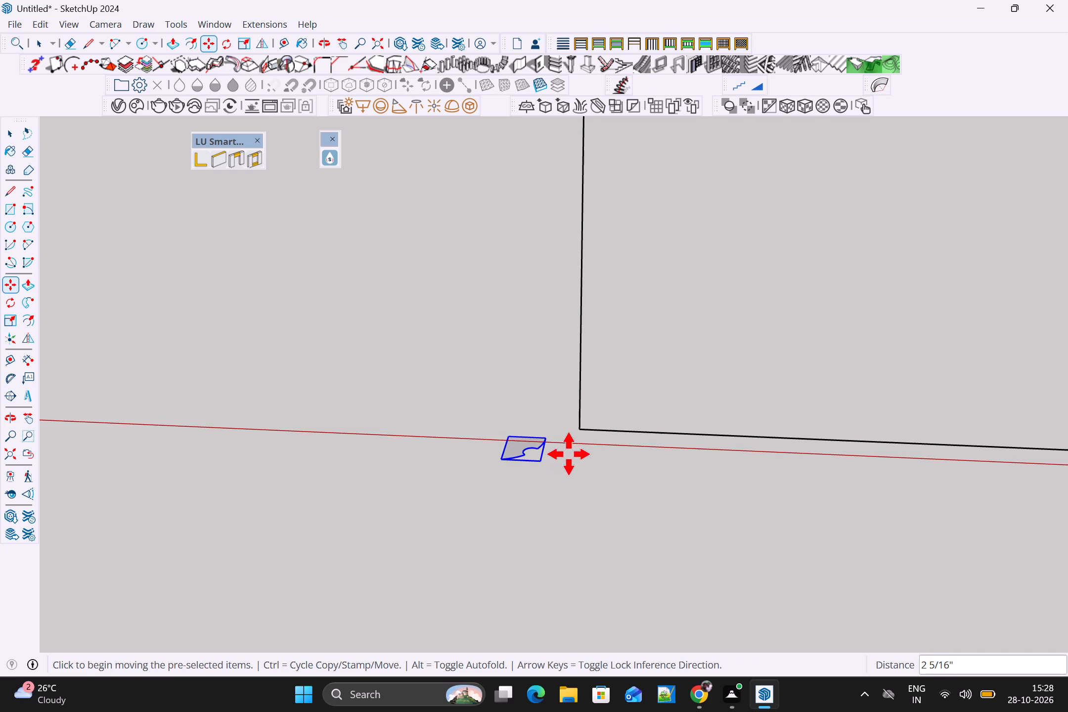
{"action": "key", "text": "space"}
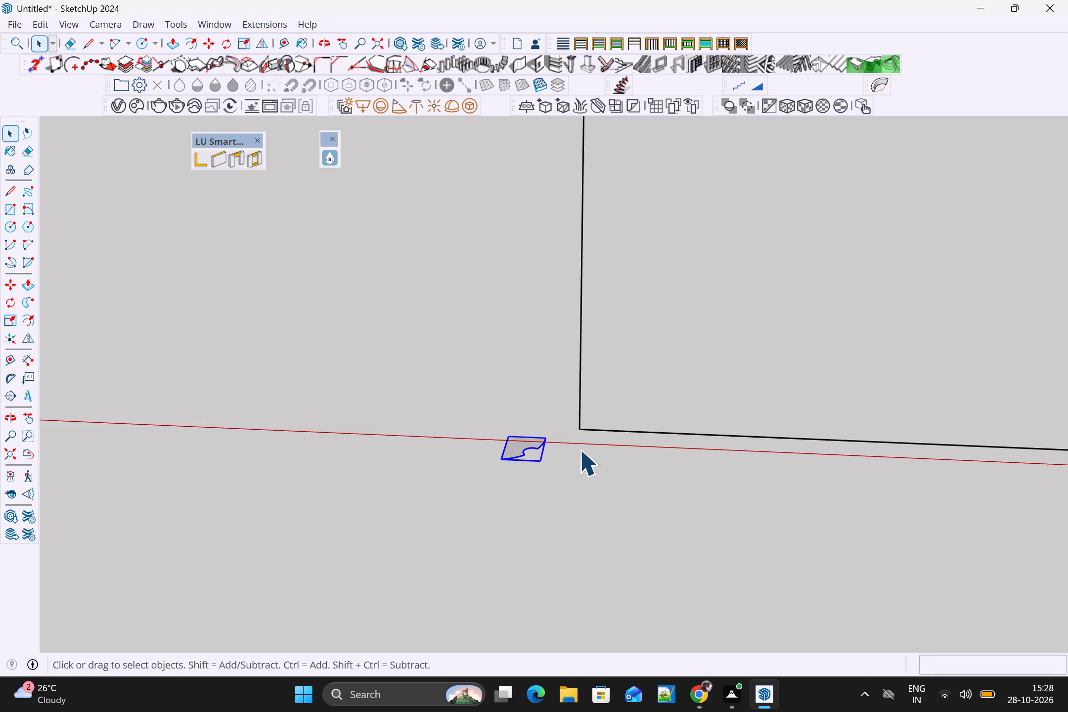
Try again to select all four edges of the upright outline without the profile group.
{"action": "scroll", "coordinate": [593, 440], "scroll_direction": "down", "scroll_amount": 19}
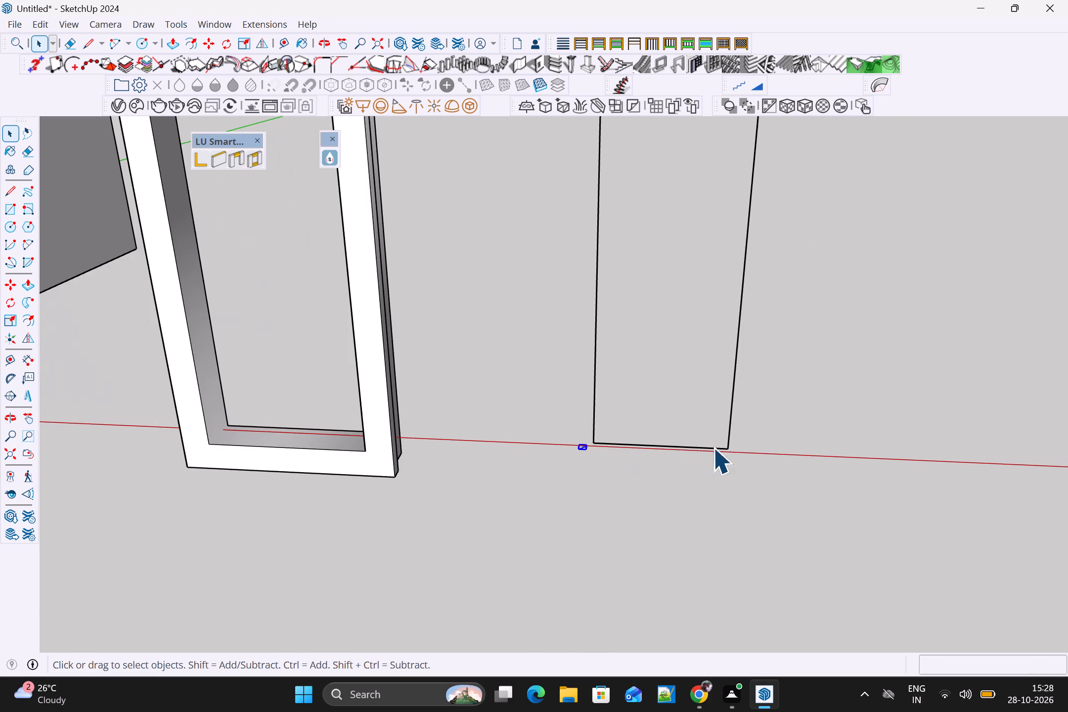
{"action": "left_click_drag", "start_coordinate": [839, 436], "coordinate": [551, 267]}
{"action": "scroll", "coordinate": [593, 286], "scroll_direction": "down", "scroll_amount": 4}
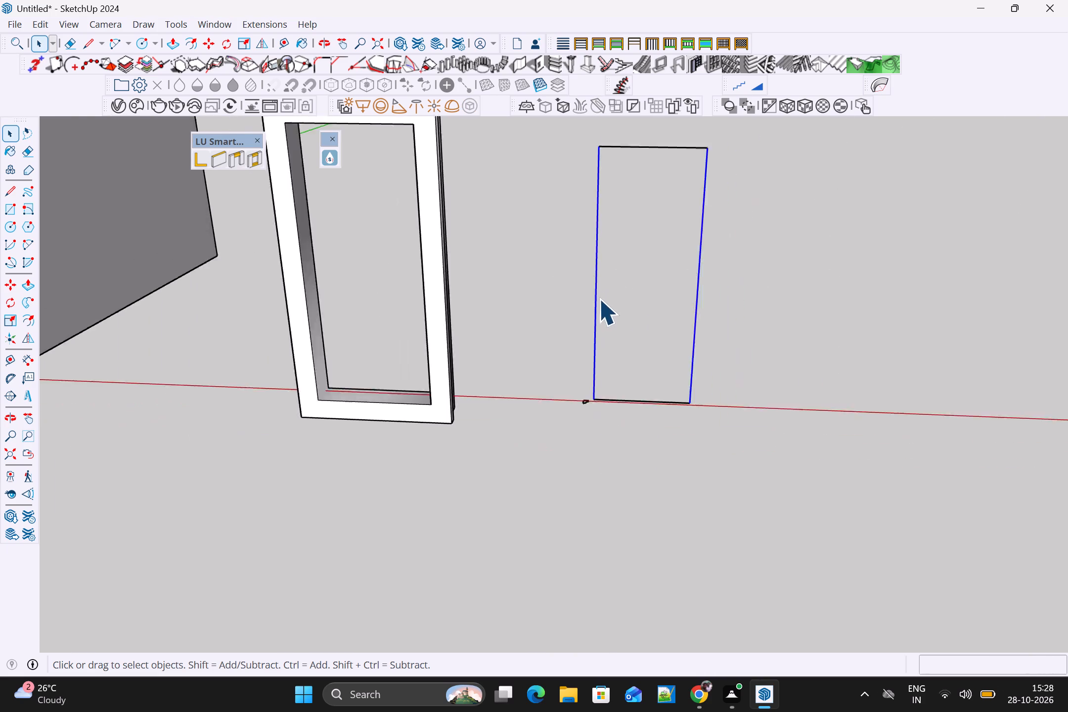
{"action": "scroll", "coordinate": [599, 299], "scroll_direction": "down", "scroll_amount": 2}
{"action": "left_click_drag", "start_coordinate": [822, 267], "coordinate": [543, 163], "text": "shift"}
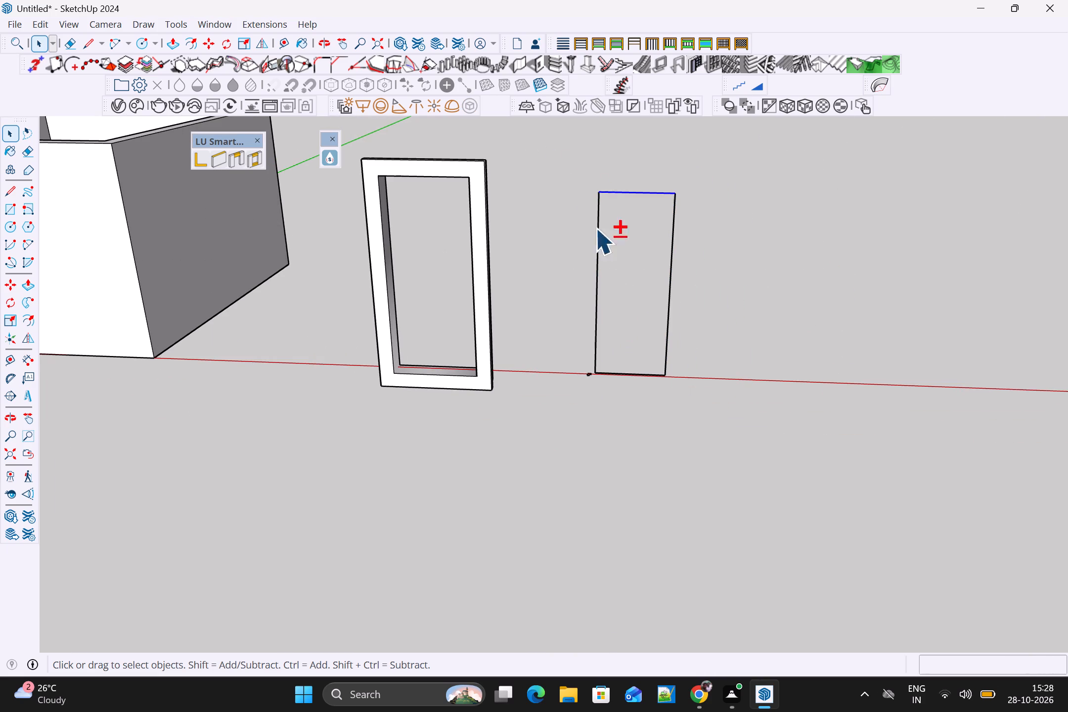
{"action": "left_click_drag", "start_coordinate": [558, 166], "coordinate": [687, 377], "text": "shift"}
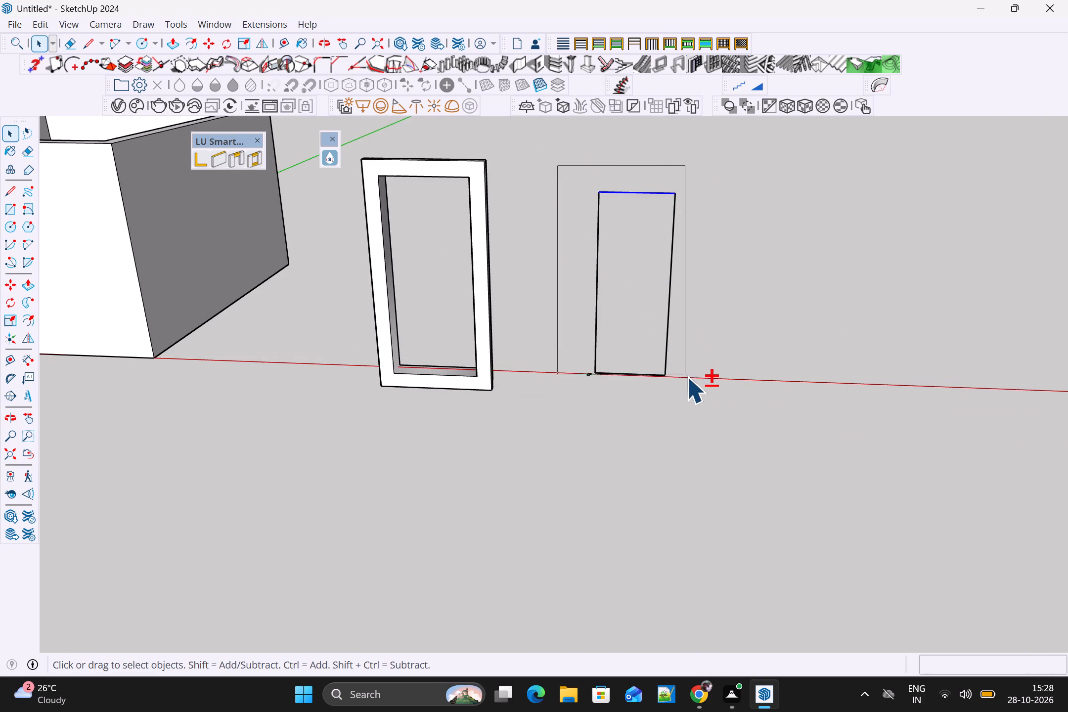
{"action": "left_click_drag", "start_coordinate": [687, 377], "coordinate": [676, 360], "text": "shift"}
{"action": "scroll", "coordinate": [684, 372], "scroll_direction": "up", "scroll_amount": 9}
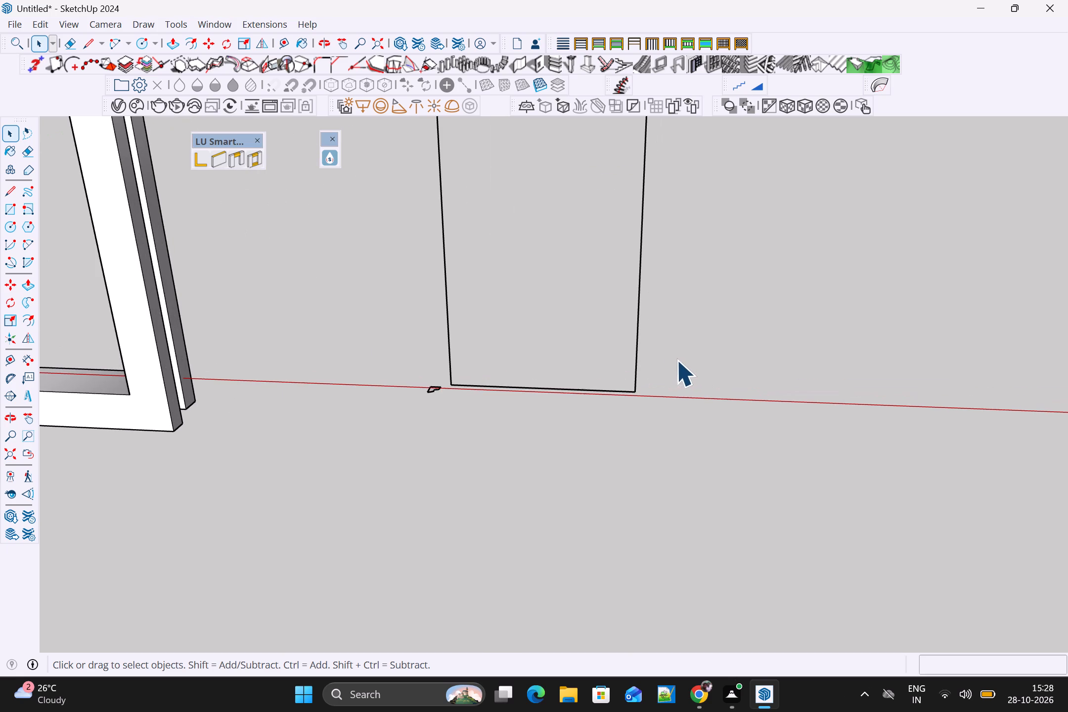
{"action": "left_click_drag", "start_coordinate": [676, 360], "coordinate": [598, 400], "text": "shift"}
Weld the upright outline's bottom, top and two side edges into one continuous path, leaving out the profile group.
{"action": "scroll", "coordinate": [596, 400], "scroll_direction": "down", "scroll_amount": 3}
{"action": "scroll", "coordinate": [554, 402], "scroll_direction": "up", "scroll_amount": 8}
{"action": "left_click_drag", "start_coordinate": [390, 350], "coordinate": [442, 395]}
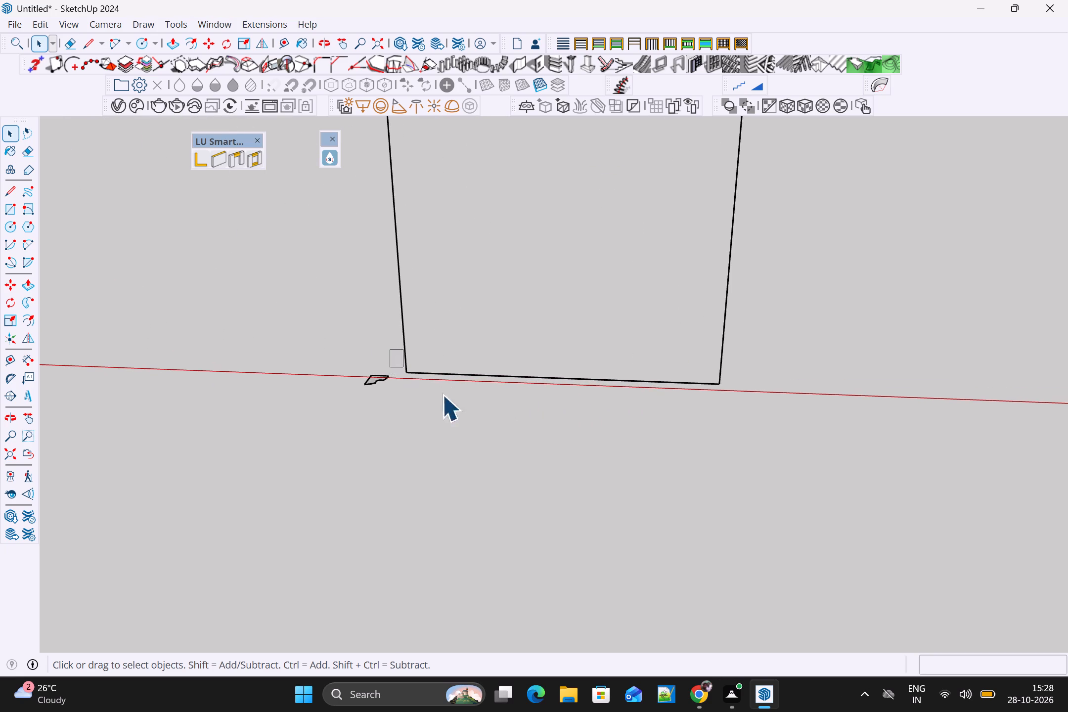
{"action": "left_click_drag", "start_coordinate": [442, 395], "coordinate": [764, 397]}
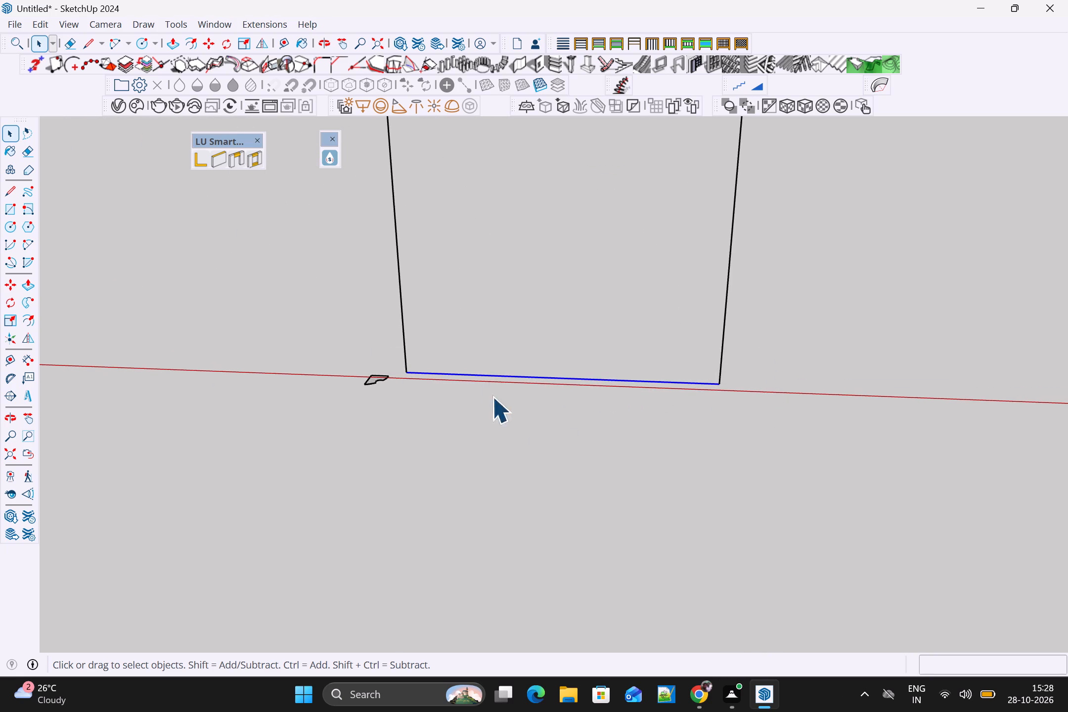
{"action": "left_click_drag", "start_coordinate": [598, 430], "coordinate": [657, 435]}
{"action": "scroll", "coordinate": [845, 418], "scroll_direction": "down", "scroll_amount": 3}
{"action": "left_click_drag", "start_coordinate": [935, 349], "coordinate": [275, 207]}
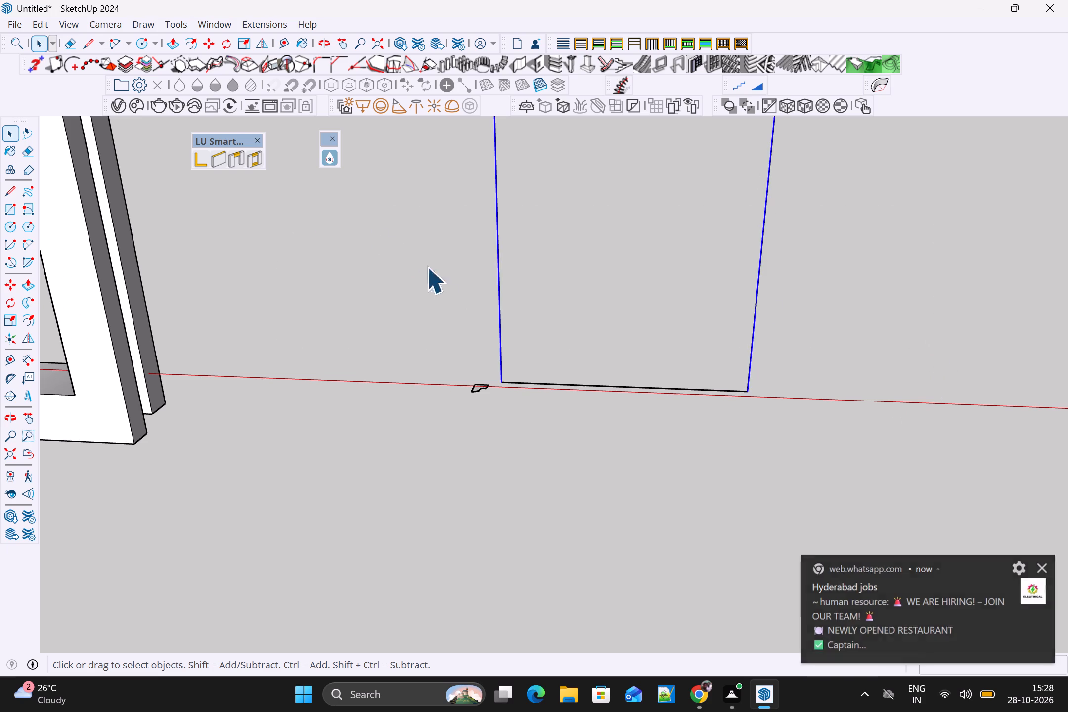
{"action": "scroll", "coordinate": [433, 272], "scroll_direction": "down", "scroll_amount": 4}
{"action": "left_click_drag", "start_coordinate": [695, 360], "coordinate": [500, 357], "text": "shift"}
{"action": "left_click_drag", "start_coordinate": [543, 324], "coordinate": [511, 391], "text": "shift"}
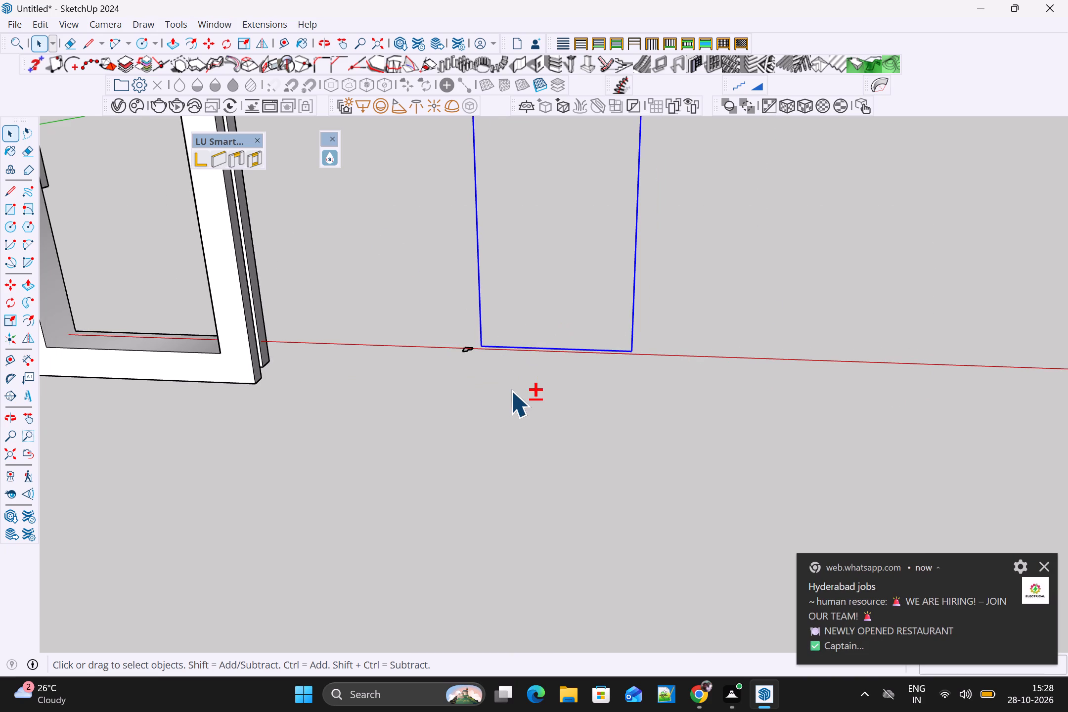
{"action": "scroll", "coordinate": [529, 387], "scroll_direction": "down", "scroll_amount": 9}
{"action": "left_click_drag", "start_coordinate": [555, 162], "coordinate": [543, 218], "text": "shift"}
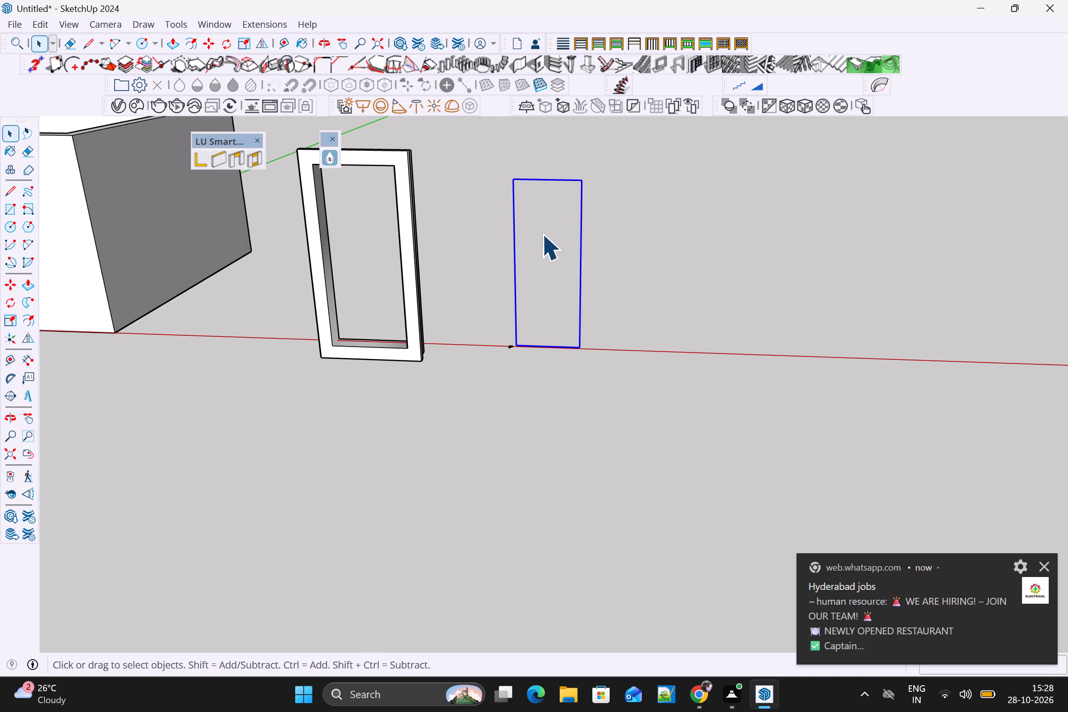
{"action": "right_click", "coordinate": [515, 271]}
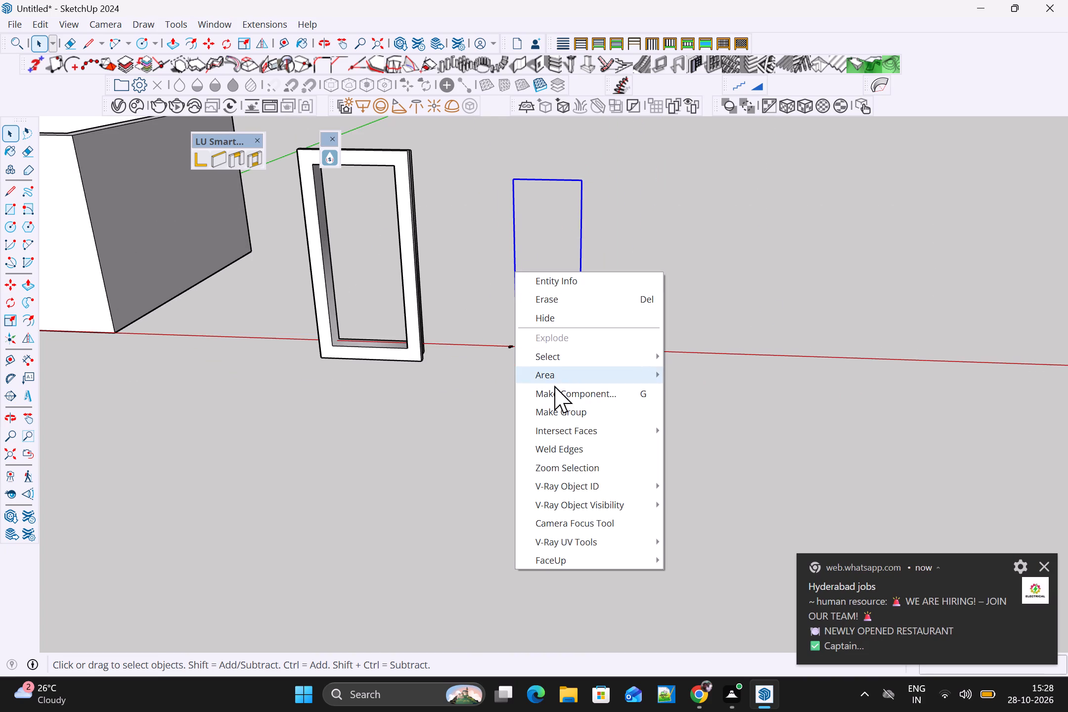
{"action": "left_click", "coordinate": [555, 454]}
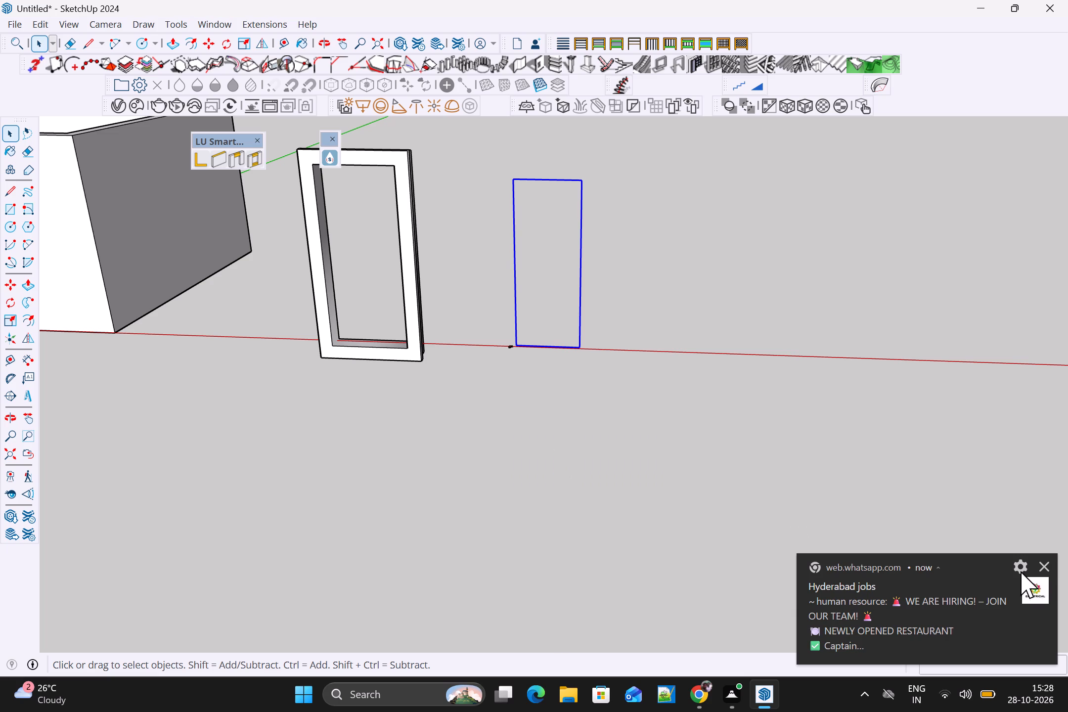
{"action": "left_click_drag", "start_coordinate": [1042, 563], "coordinate": [1043, 568]}
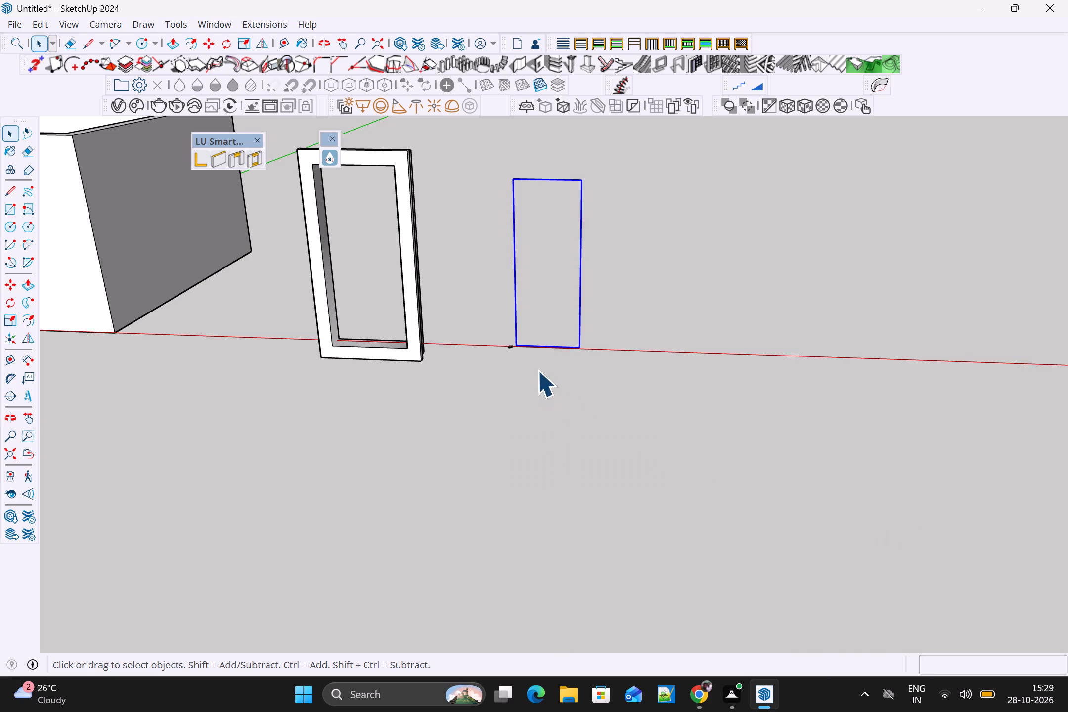
Move the profile group 2 5/16" so that its corner sits on the upright outline's bottom corner.
{"action": "scroll", "coordinate": [510, 354], "scroll_direction": "up", "scroll_amount": 7}
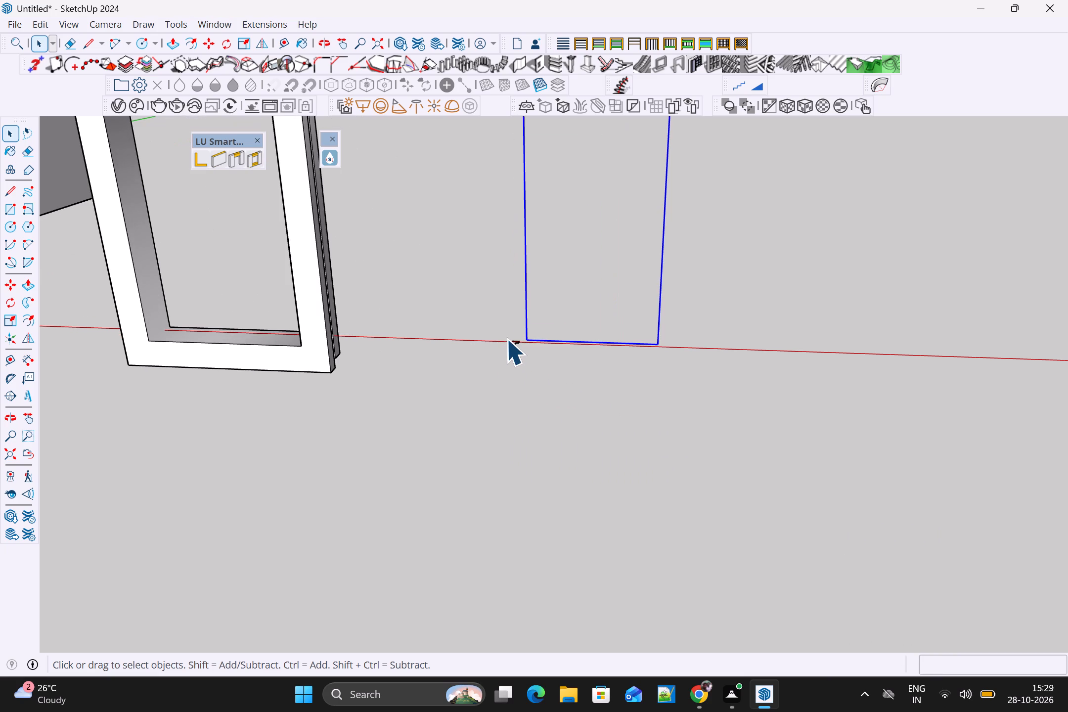
{"action": "key", "text": "m"}
{"action": "key", "text": "space"}
{"action": "scroll", "coordinate": [529, 354], "scroll_direction": "up", "scroll_amount": 4}
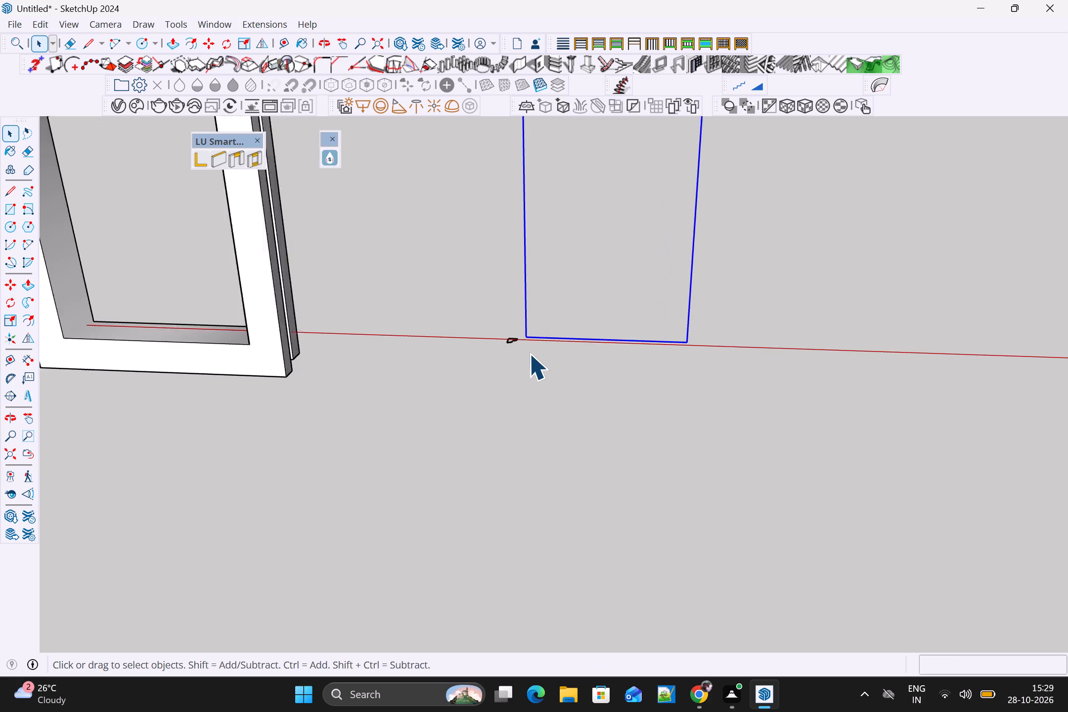
{"action": "scroll", "coordinate": [529, 354], "scroll_direction": "up", "scroll_amount": 1}
{"action": "left_click", "coordinate": [531, 350]}
{"action": "scroll", "coordinate": [524, 347], "scroll_direction": "up", "scroll_amount": 5}
{"action": "key", "text": "m"}
{"action": "scroll", "coordinate": [525, 319], "scroll_direction": "up", "scroll_amount": 3}
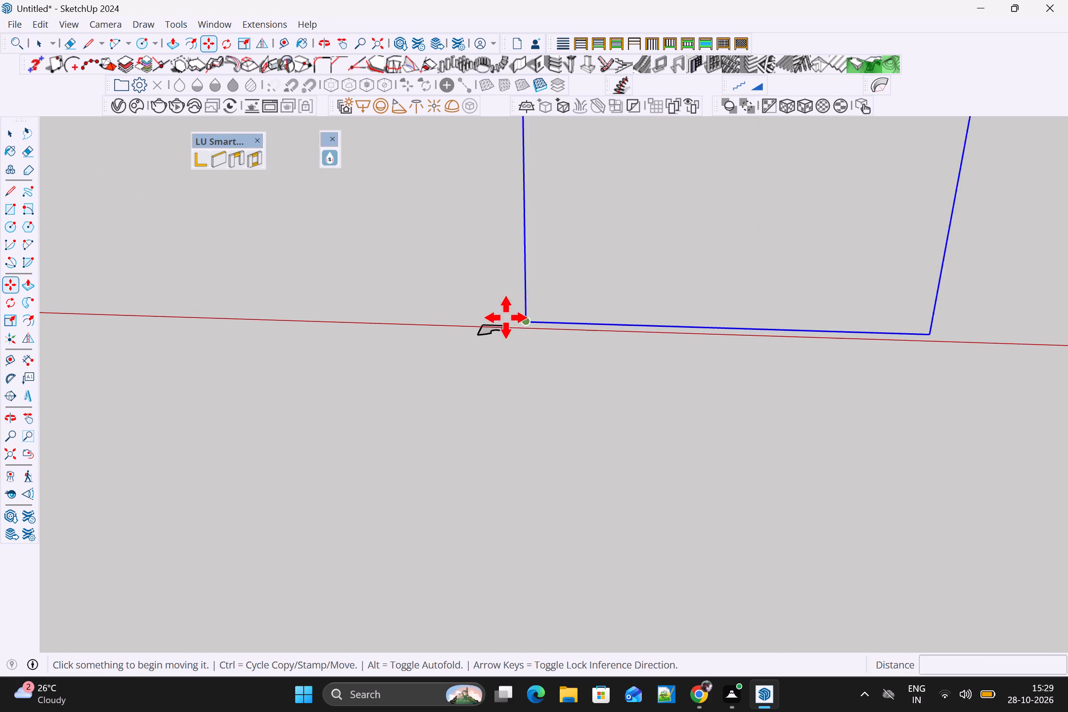
{"action": "scroll", "coordinate": [506, 317], "scroll_direction": "up", "scroll_amount": 1}
{"action": "left_click", "coordinate": [505, 326]}
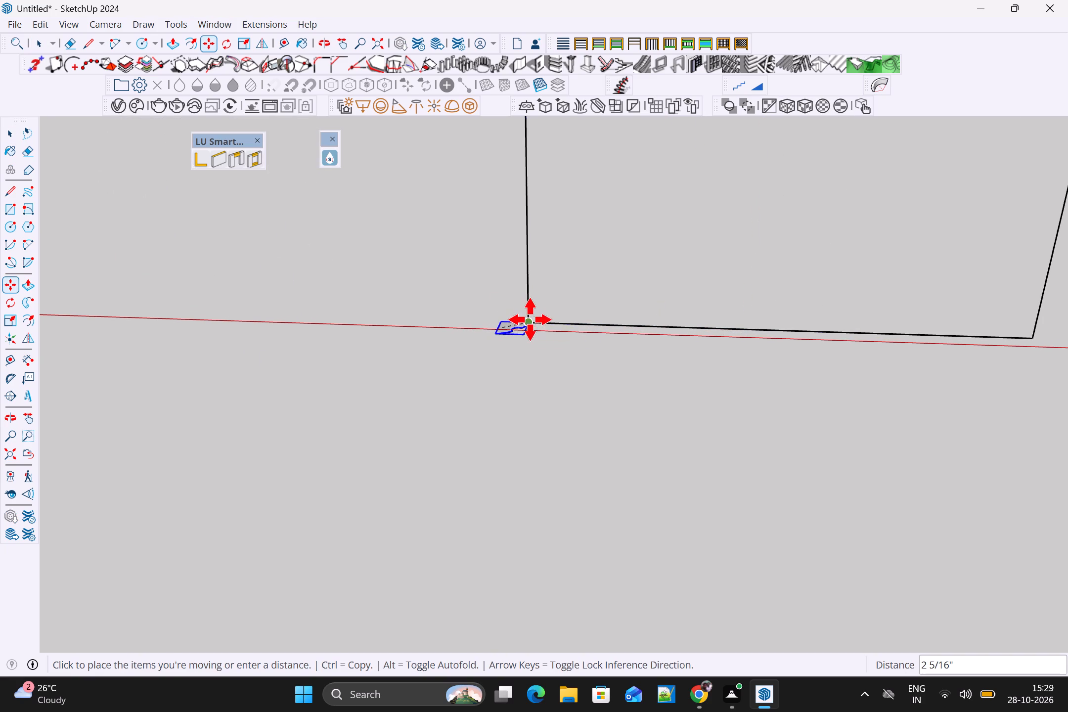
{"action": "left_click", "coordinate": [530, 319]}
{"action": "key", "text": "space"}
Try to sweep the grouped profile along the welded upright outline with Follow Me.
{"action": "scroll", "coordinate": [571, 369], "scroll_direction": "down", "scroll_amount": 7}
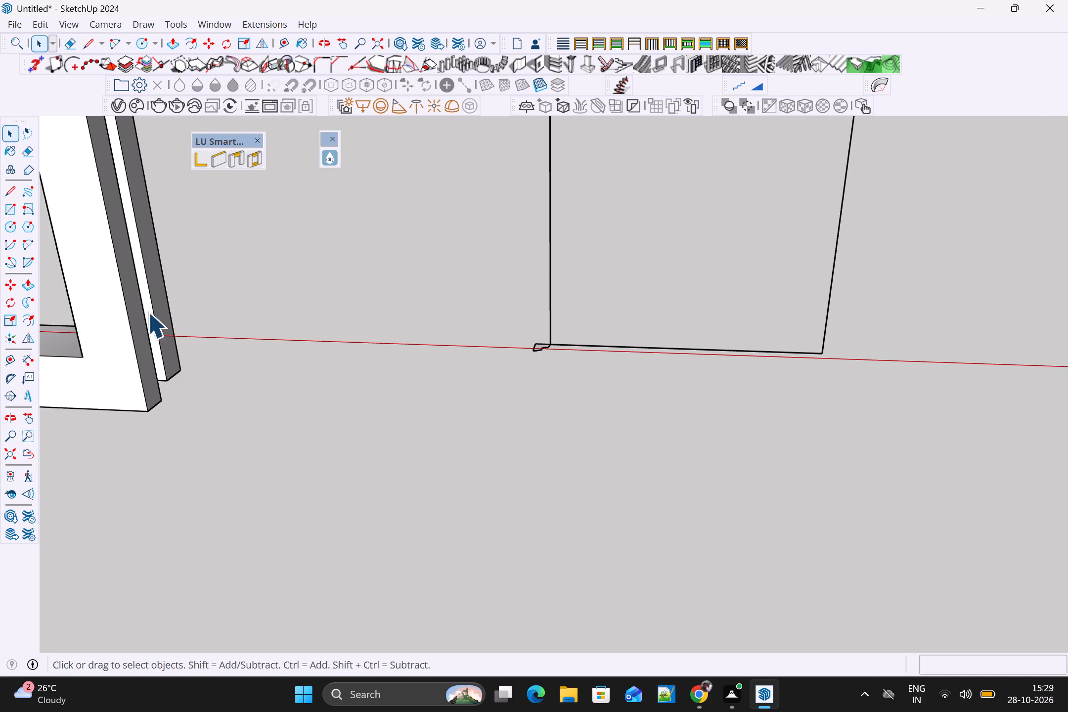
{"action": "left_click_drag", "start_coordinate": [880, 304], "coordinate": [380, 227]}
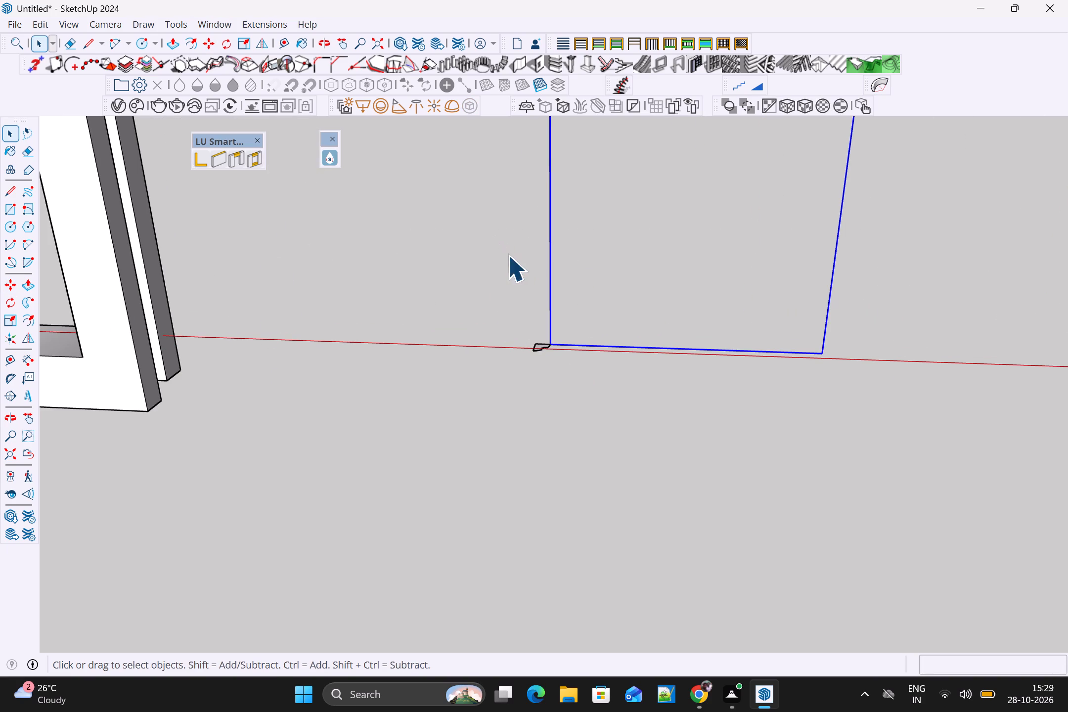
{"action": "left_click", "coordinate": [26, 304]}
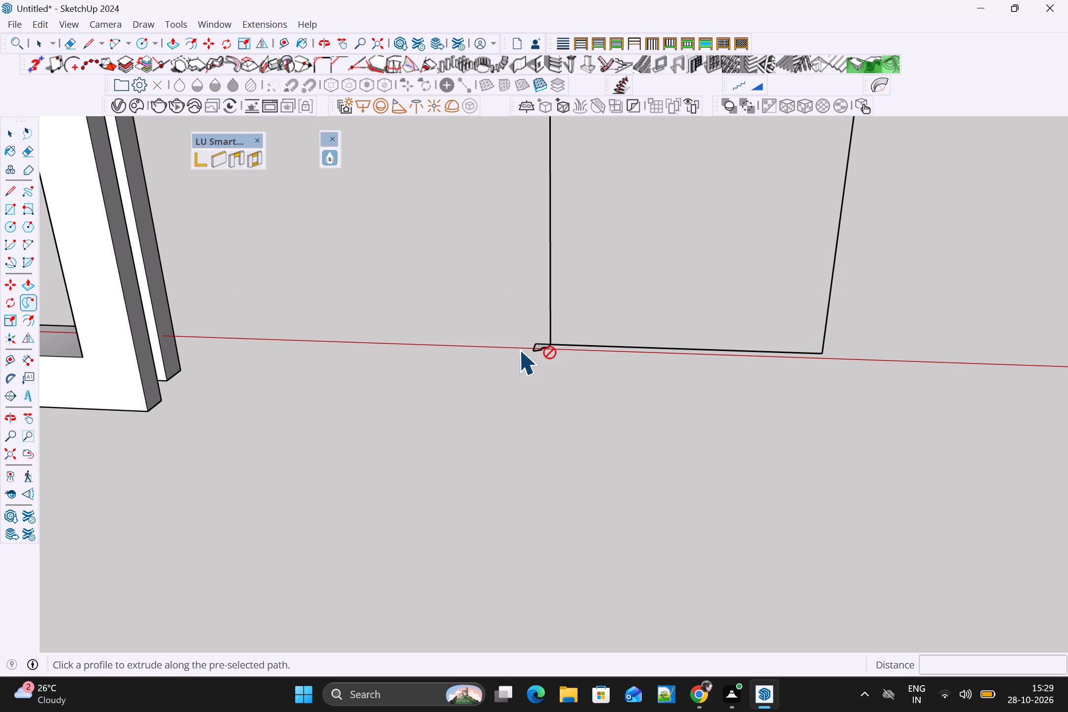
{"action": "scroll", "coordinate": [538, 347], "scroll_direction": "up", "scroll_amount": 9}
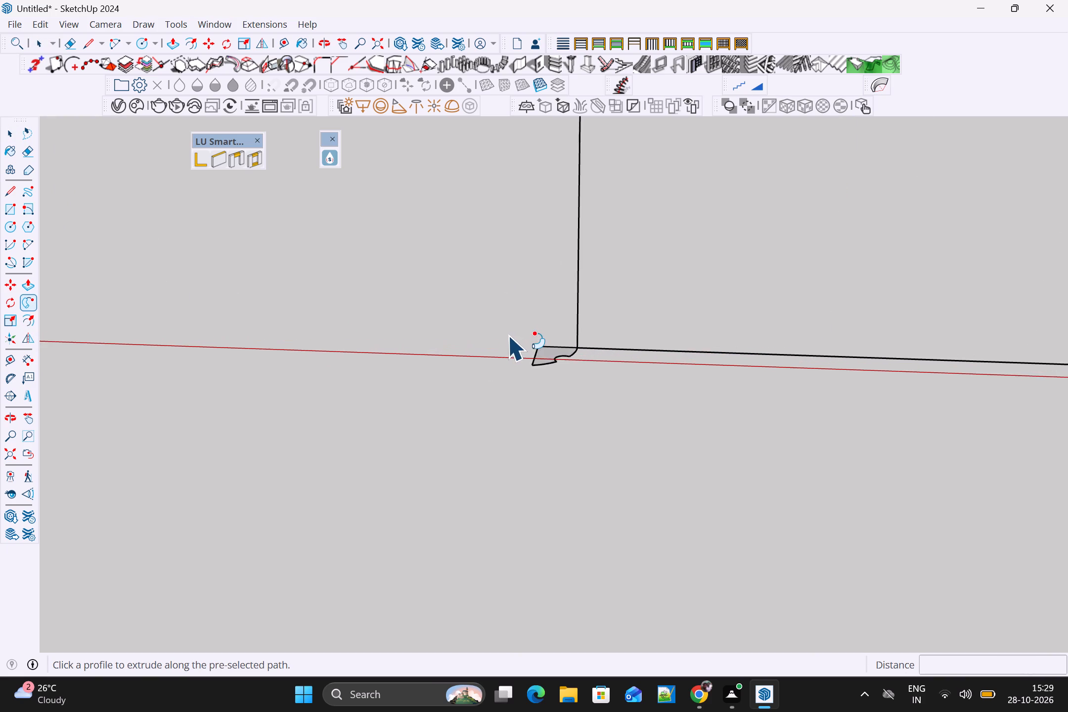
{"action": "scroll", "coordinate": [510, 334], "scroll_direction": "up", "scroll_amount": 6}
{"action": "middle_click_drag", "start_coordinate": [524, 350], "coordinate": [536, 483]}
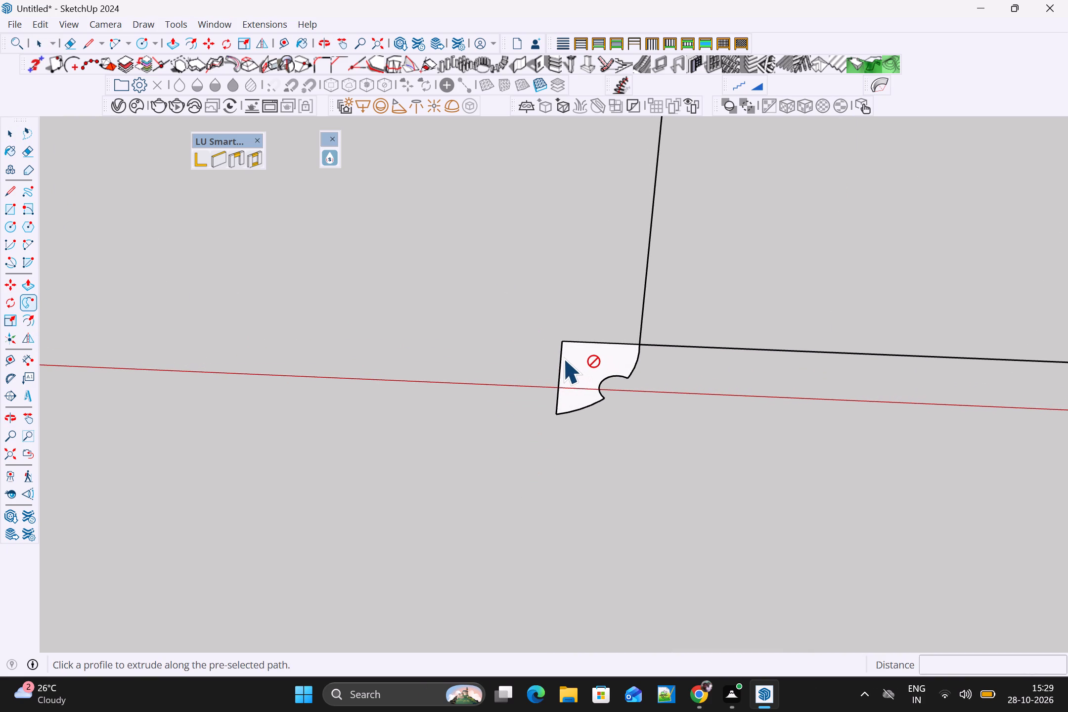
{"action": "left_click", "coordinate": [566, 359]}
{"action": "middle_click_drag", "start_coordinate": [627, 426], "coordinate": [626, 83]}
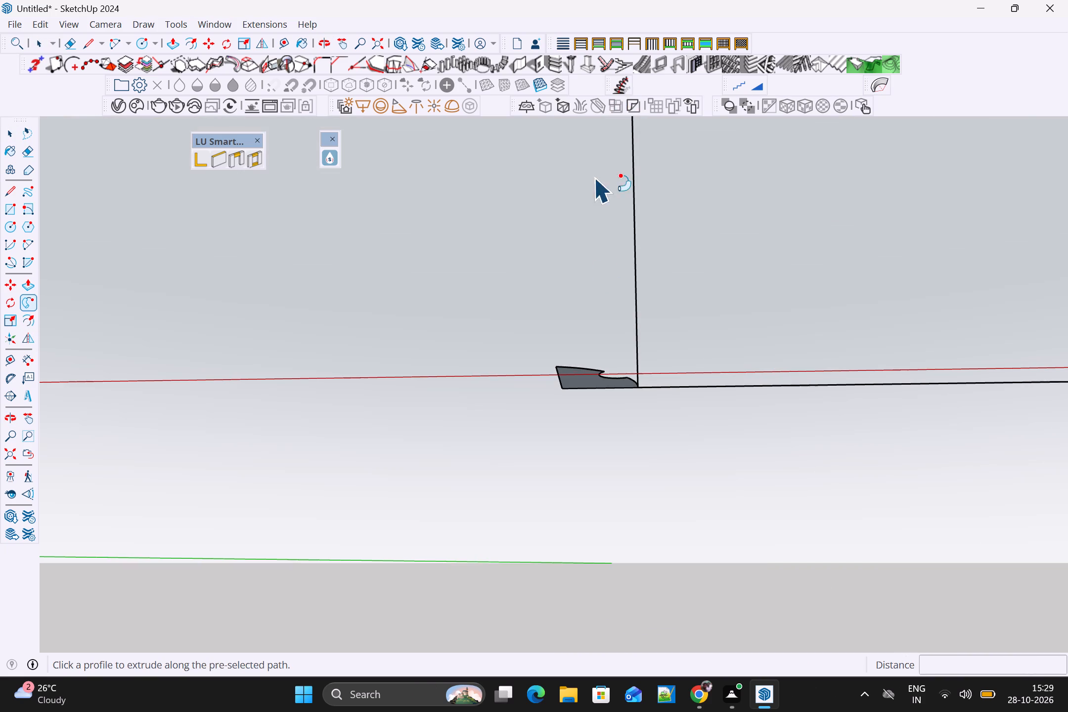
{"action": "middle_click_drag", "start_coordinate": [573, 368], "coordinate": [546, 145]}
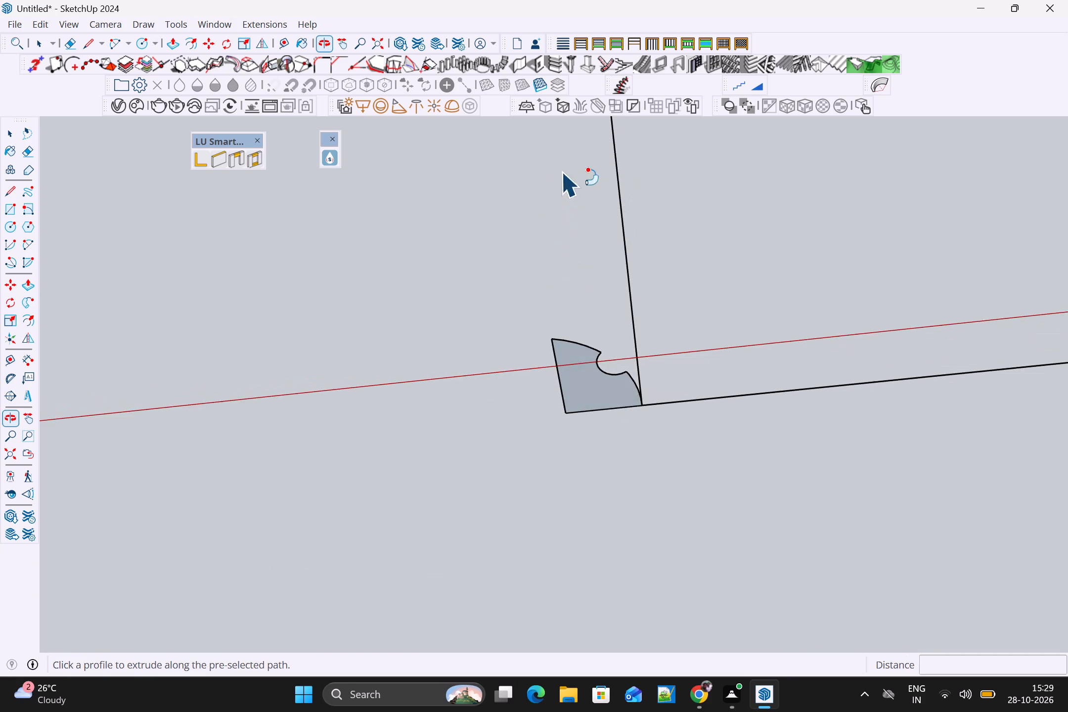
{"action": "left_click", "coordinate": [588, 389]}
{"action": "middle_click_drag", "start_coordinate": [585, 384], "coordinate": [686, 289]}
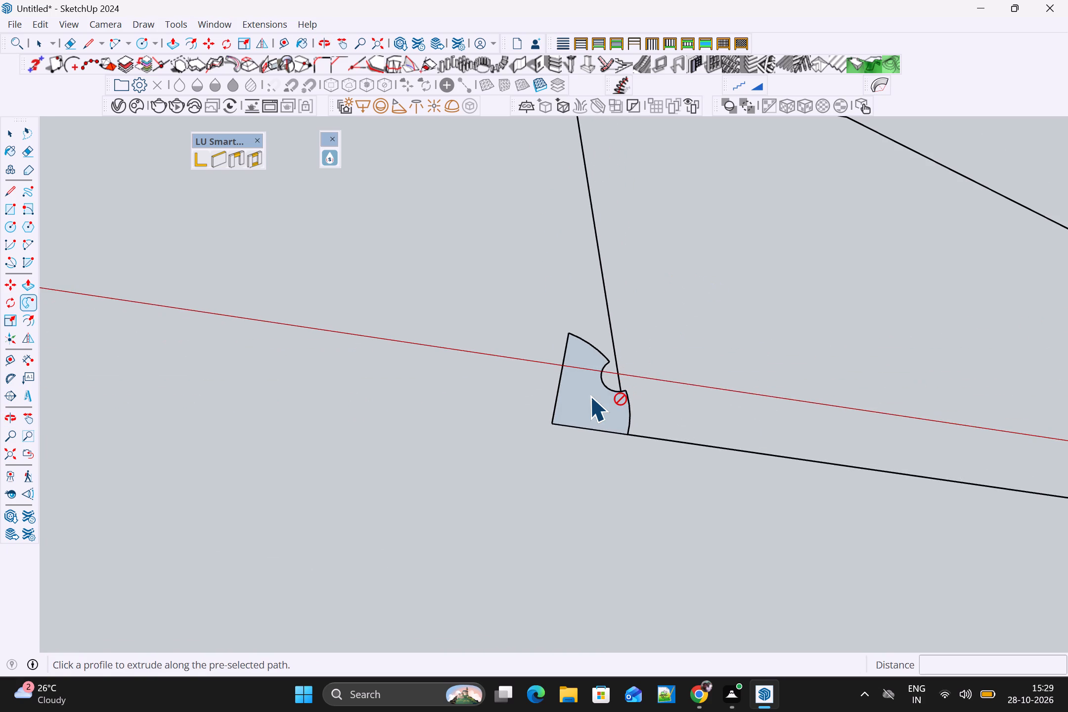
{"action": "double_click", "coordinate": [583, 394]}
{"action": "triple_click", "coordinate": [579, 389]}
Explode the profile group at the outline's bottom corner into a loose face and edges.
{"action": "key", "text": "space"}
{"action": "double_click", "coordinate": [582, 384]}
{"action": "left_click", "coordinate": [579, 384]}
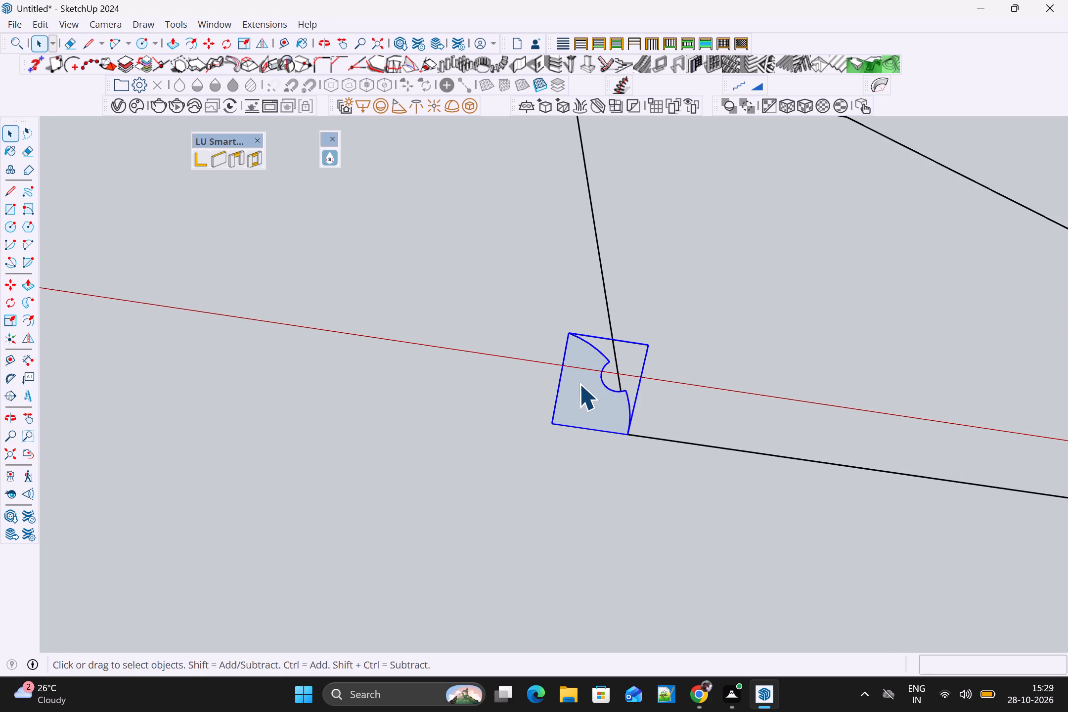
{"action": "triple_click", "coordinate": [601, 392]}
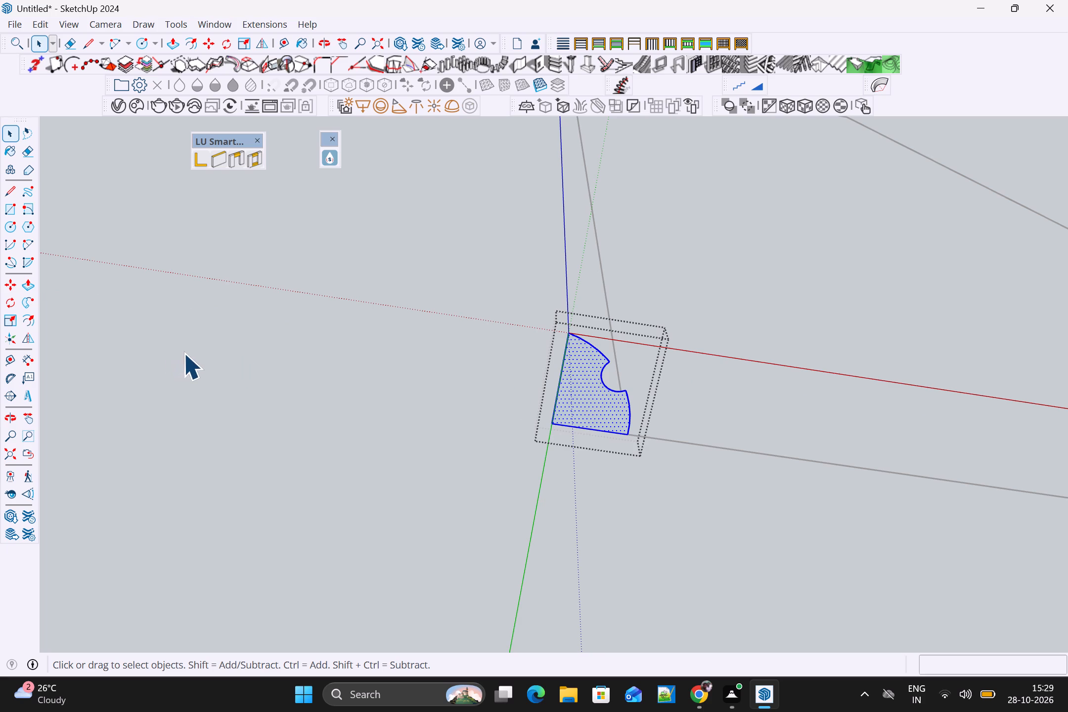
{"action": "key", "text": "Escape"}
{"action": "right_click", "coordinate": [574, 388]}
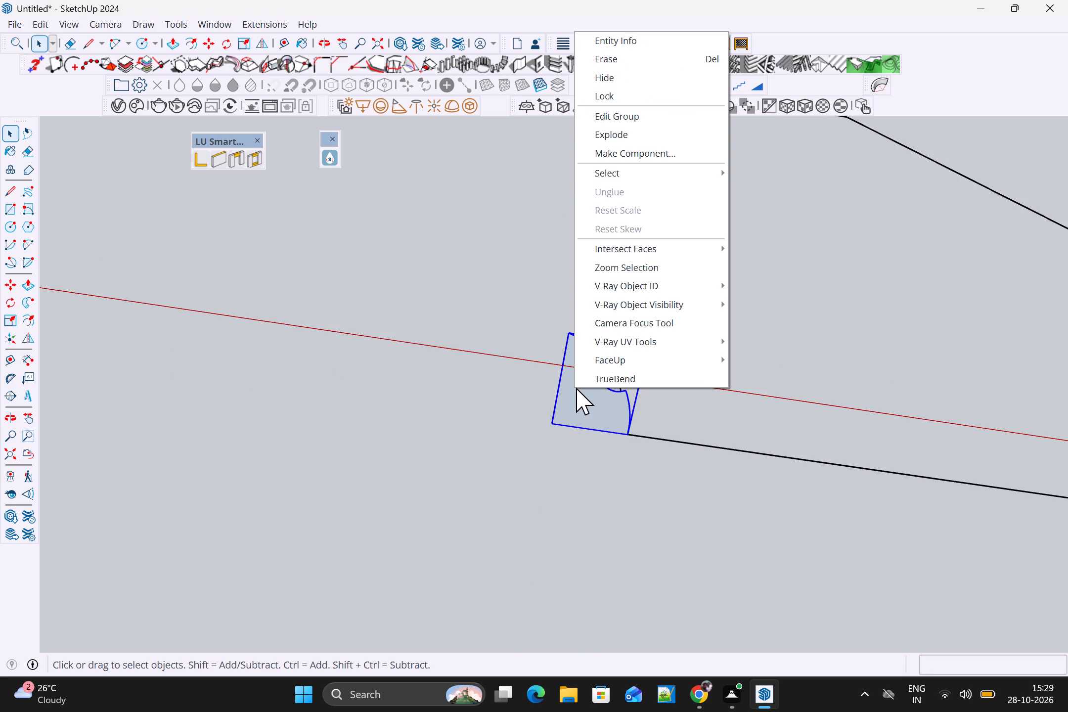
{"action": "left_click", "coordinate": [627, 135]}
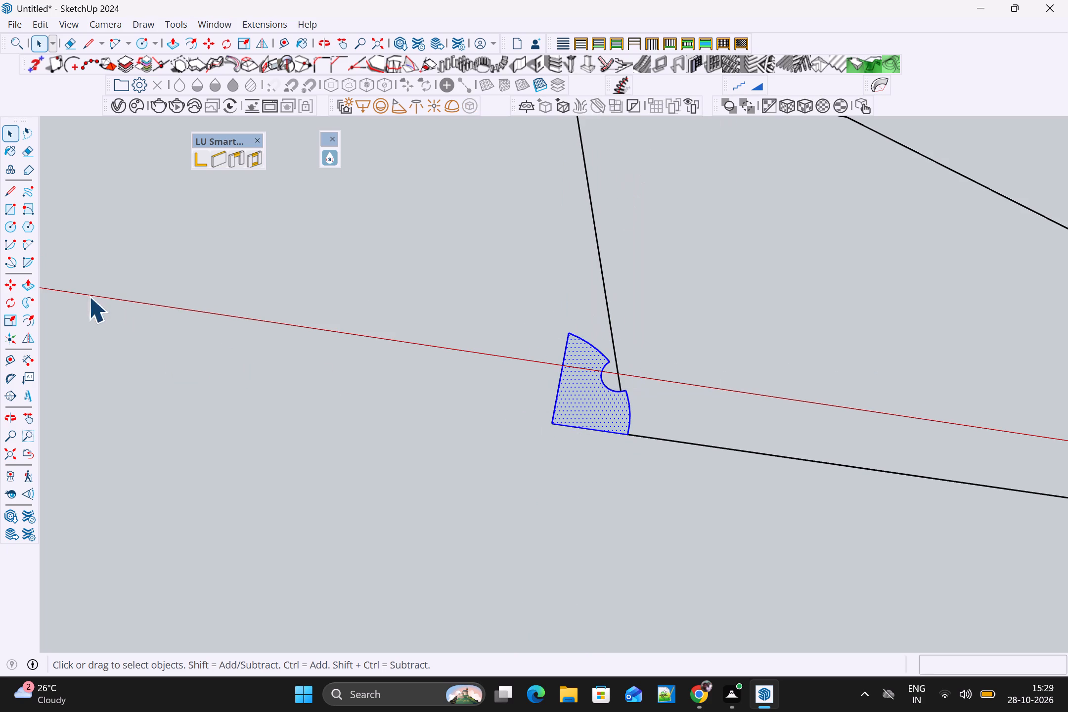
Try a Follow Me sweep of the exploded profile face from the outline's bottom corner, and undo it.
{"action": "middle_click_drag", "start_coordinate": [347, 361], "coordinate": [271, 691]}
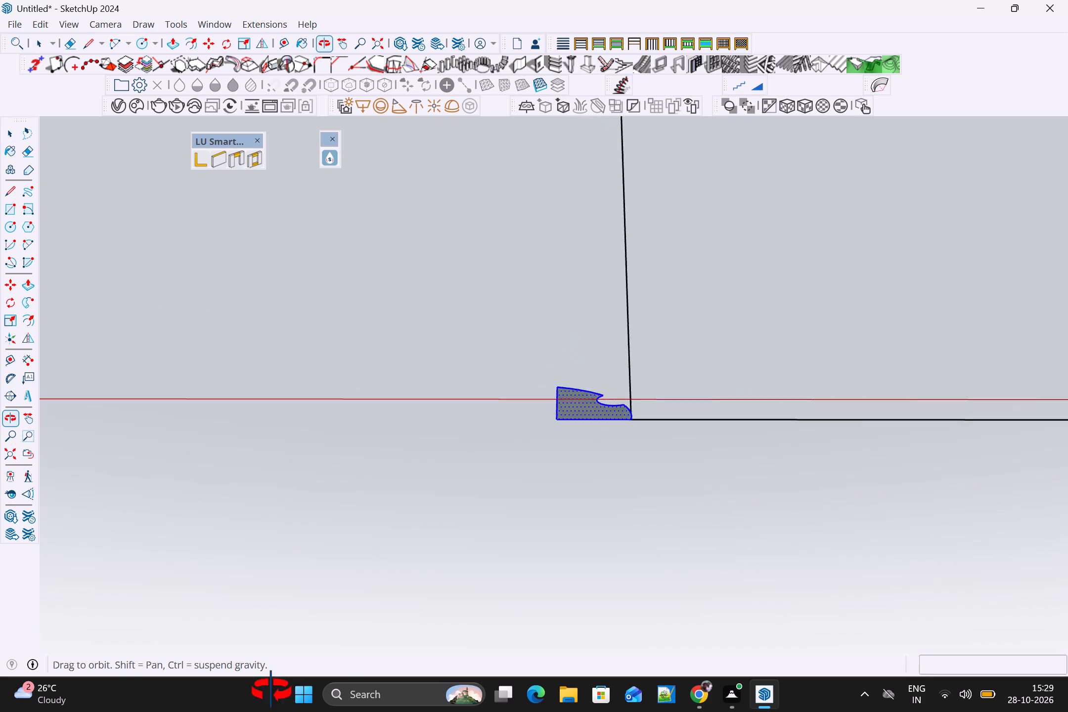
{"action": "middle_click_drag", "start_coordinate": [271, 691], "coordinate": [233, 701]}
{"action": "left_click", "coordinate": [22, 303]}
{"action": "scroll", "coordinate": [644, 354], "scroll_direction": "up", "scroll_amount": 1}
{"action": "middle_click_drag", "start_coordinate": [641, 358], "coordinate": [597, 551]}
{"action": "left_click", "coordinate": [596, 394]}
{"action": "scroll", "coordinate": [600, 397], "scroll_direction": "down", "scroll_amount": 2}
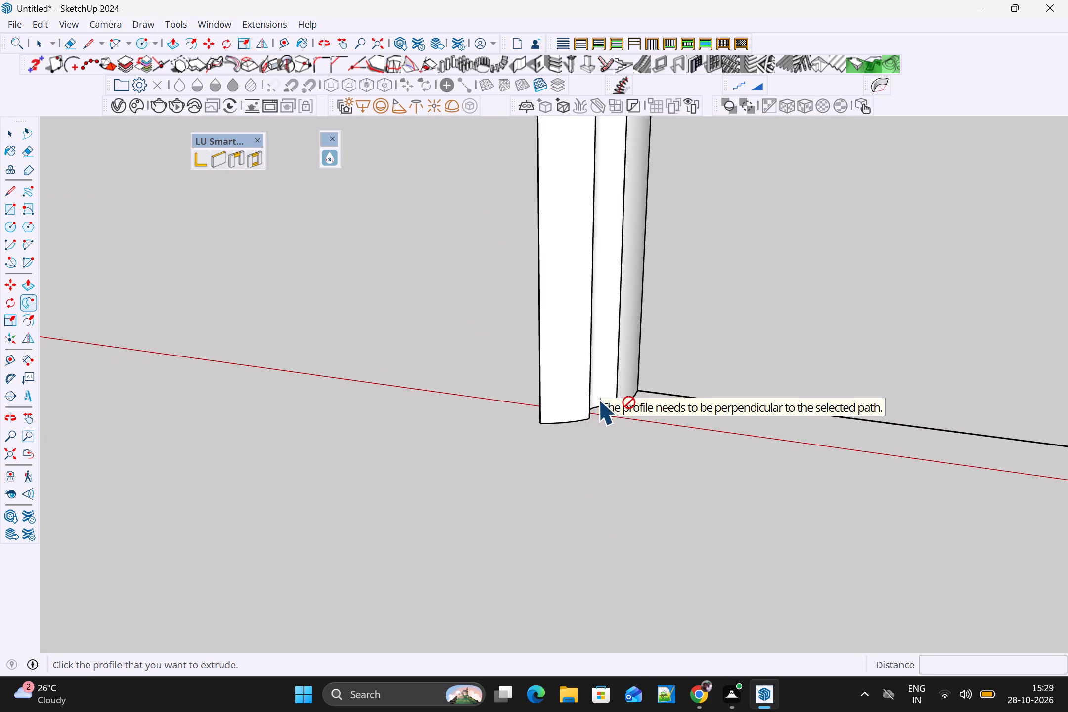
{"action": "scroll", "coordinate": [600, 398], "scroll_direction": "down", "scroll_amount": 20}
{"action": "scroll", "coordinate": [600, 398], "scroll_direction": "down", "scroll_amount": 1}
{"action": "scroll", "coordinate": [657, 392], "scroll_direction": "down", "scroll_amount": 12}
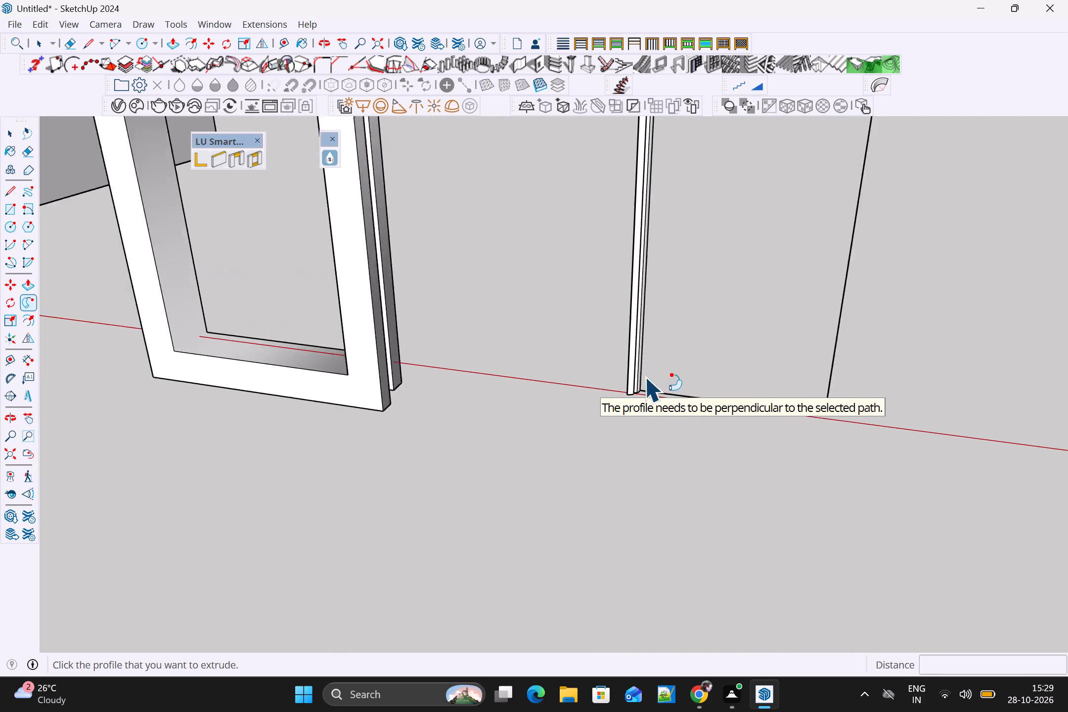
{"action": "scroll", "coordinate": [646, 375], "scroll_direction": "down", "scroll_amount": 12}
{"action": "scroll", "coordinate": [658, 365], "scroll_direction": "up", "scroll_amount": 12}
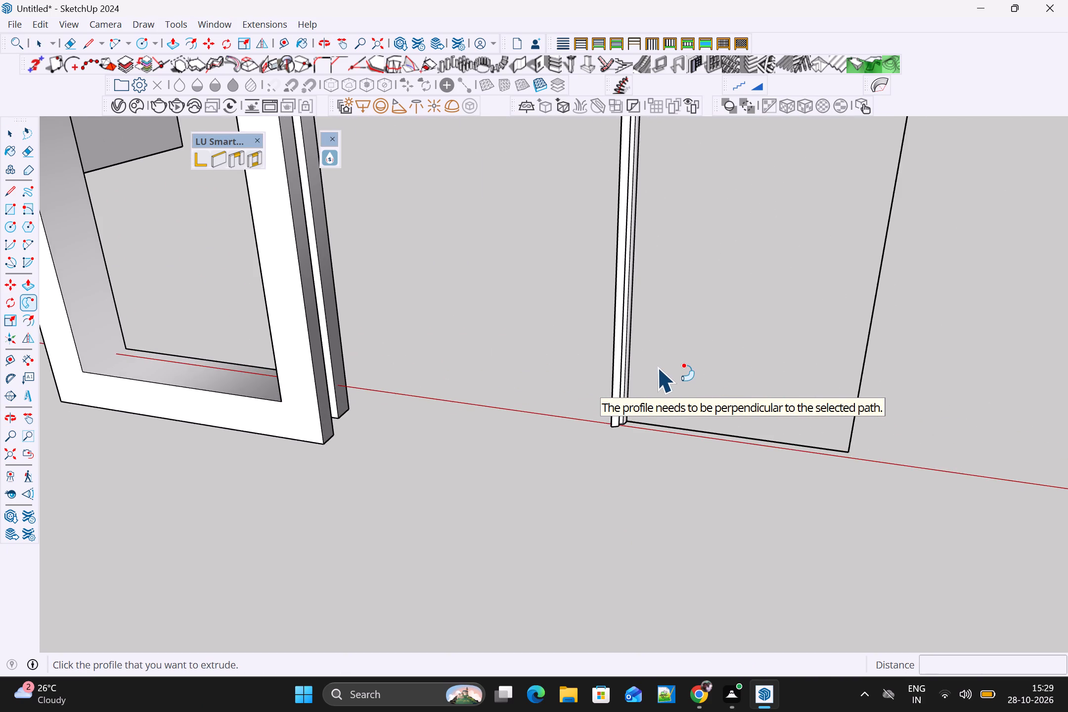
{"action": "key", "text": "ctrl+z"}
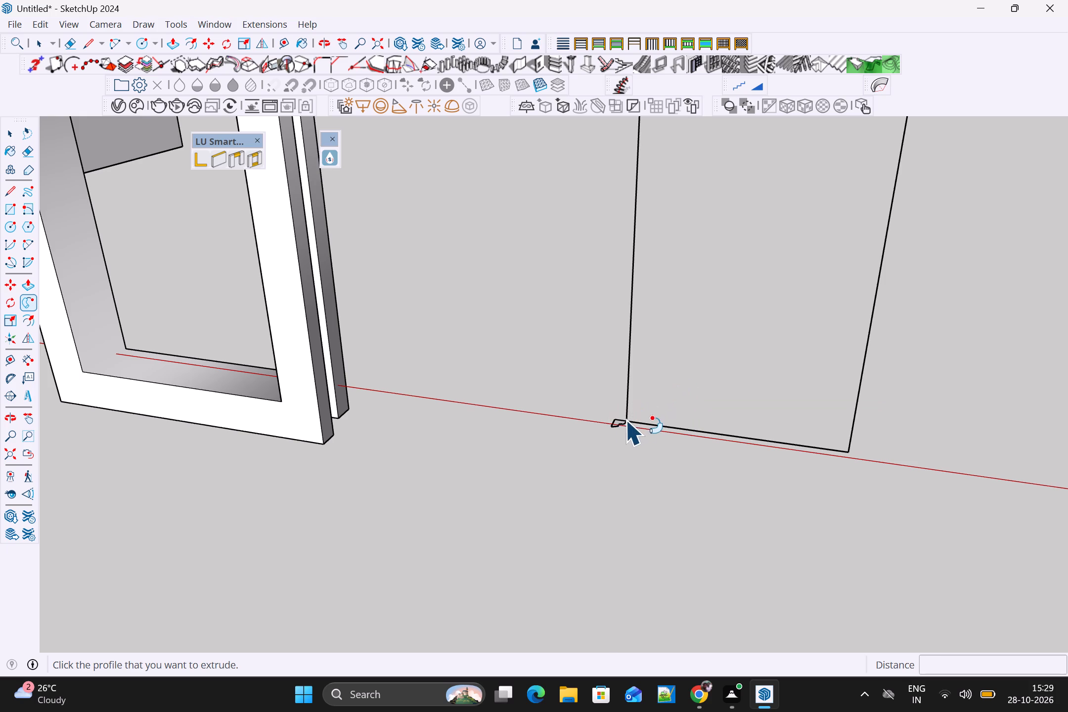
Sweep the profile face with Follow Me around all four sides of the upright outline, back to its starting corner.
{"action": "left_click", "coordinate": [620, 420]}
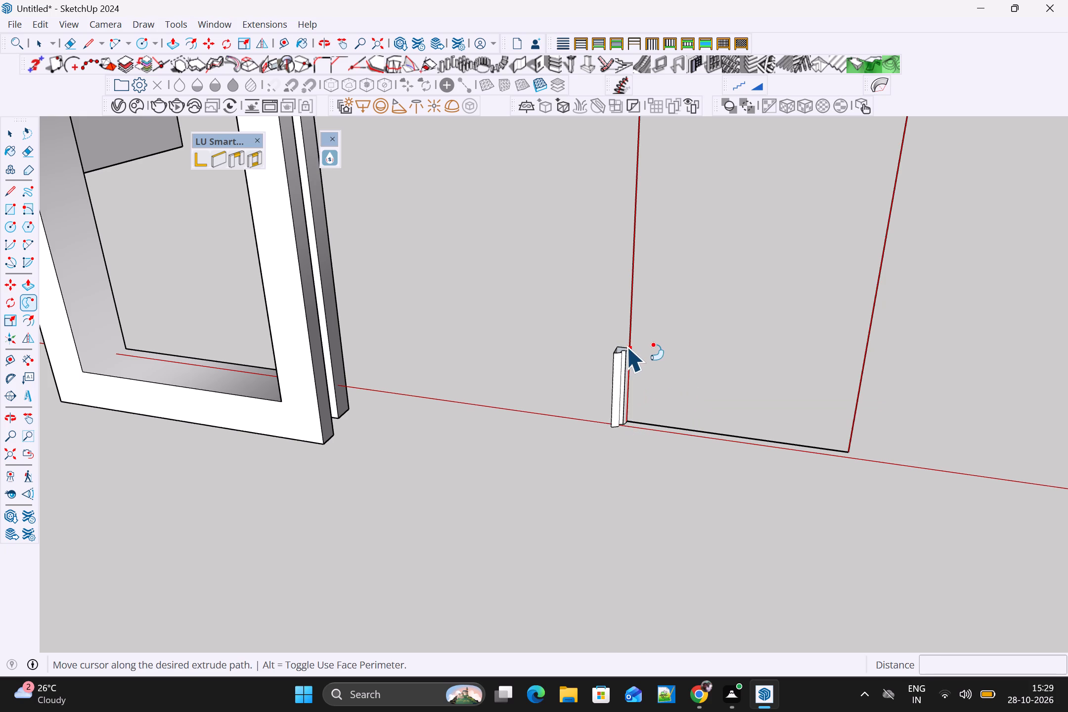
{"action": "scroll", "coordinate": [631, 344], "scroll_direction": "down", "scroll_amount": 13}
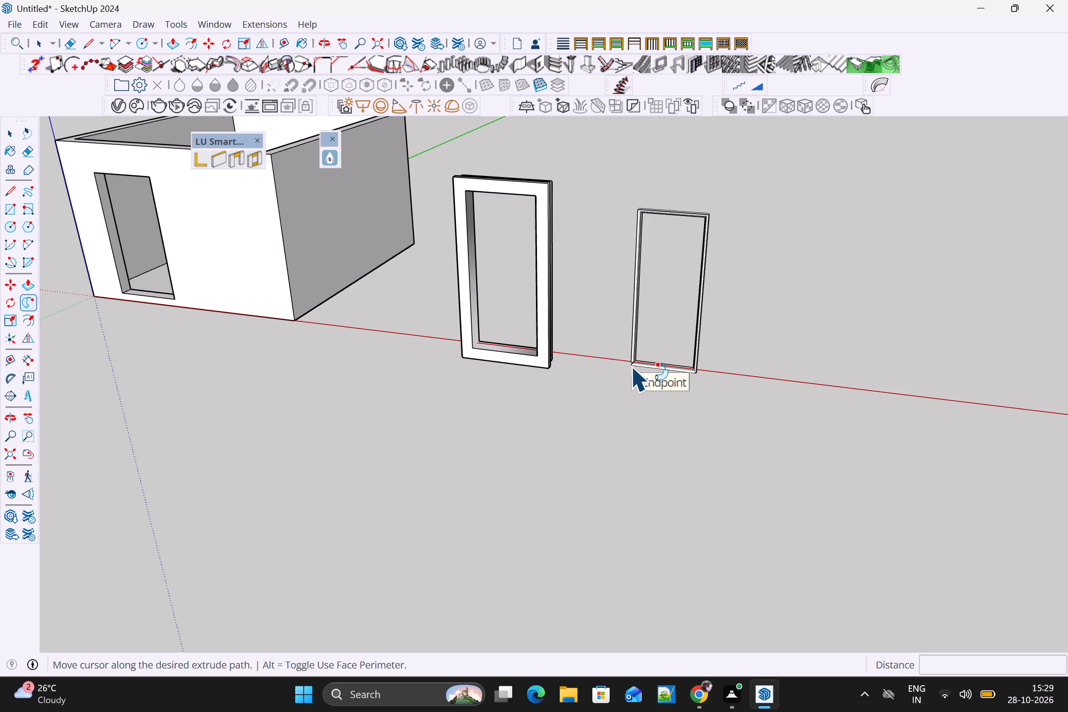
{"action": "scroll", "coordinate": [632, 363], "scroll_direction": "up", "scroll_amount": 16}
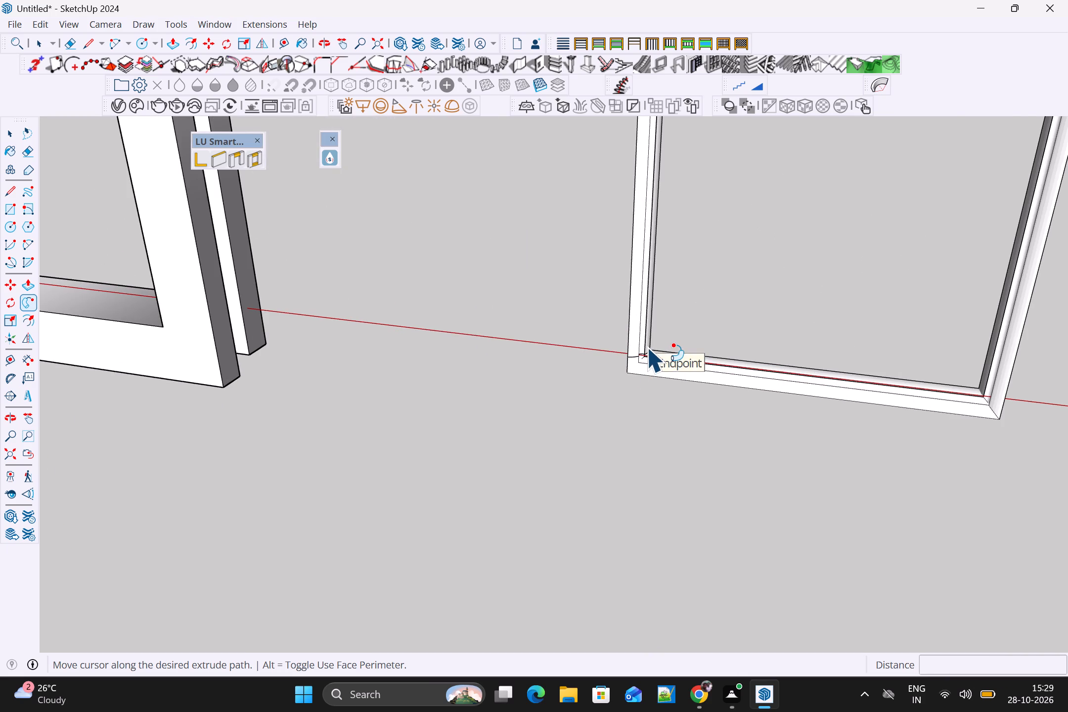
{"action": "scroll", "coordinate": [647, 347], "scroll_direction": "up", "scroll_amount": 12}
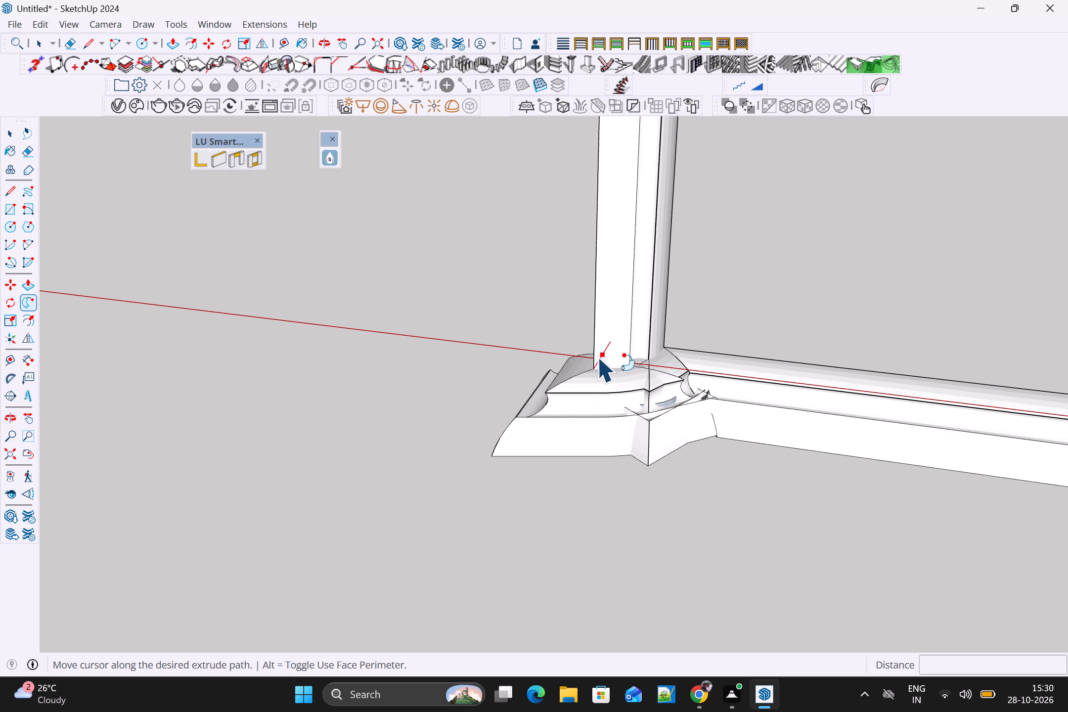
{"action": "left_click", "coordinate": [661, 344]}
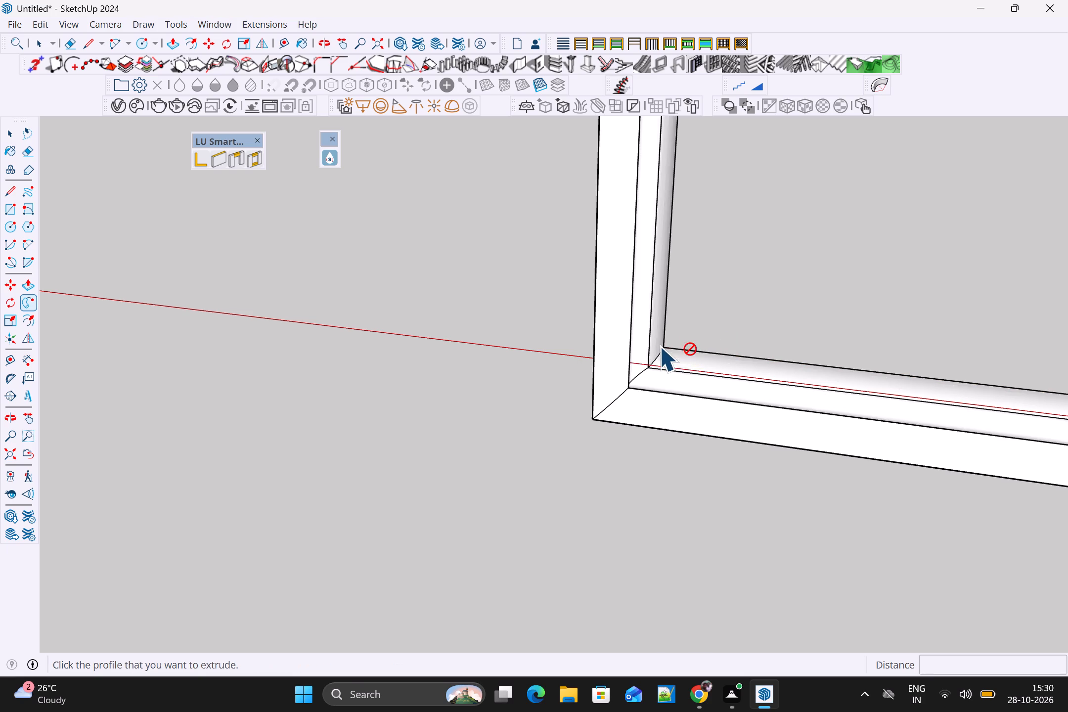
{"action": "key", "text": "space"}
Examine the swept frame's moulded profile and corner joints from several sides.
{"action": "scroll", "coordinate": [717, 340], "scroll_direction": "down", "scroll_amount": 6}
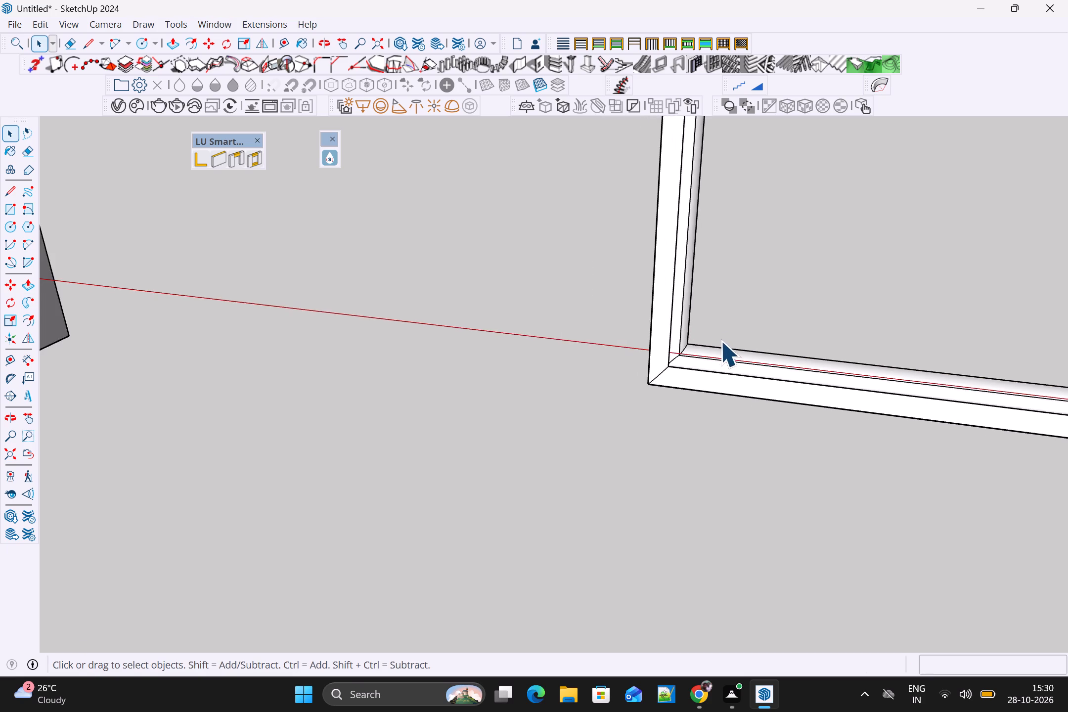
{"action": "scroll", "coordinate": [720, 341], "scroll_direction": "down", "scroll_amount": 19}
{"action": "middle_click_drag", "start_coordinate": [768, 312], "coordinate": [485, 369]}
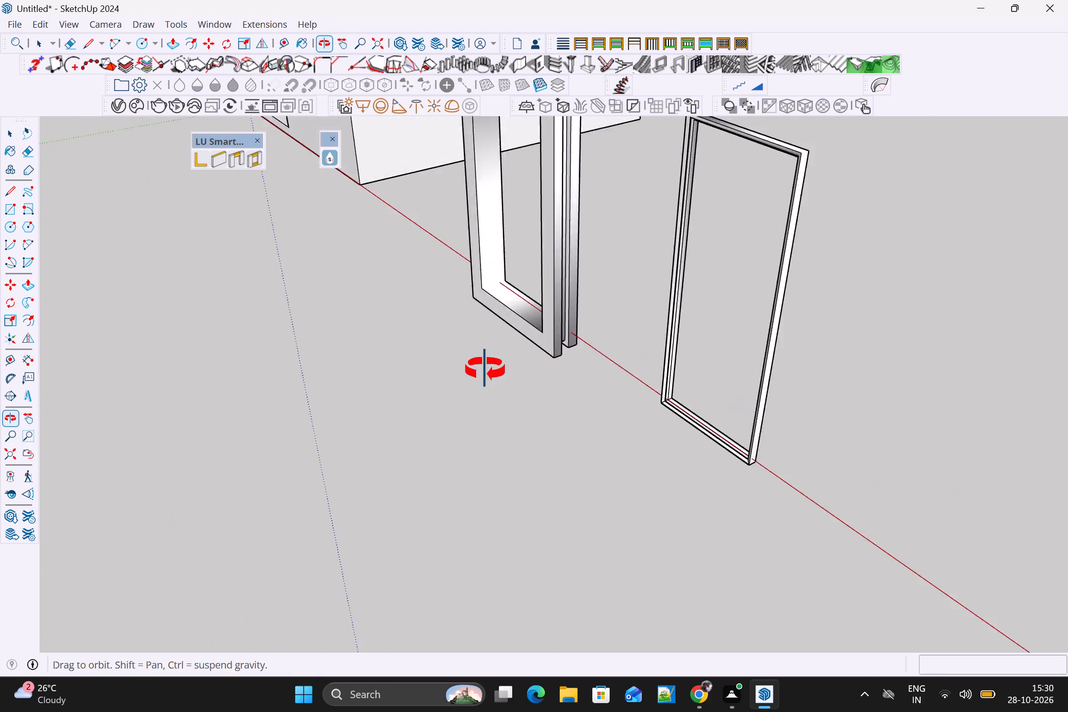
{"action": "middle_click_drag", "start_coordinate": [485, 369], "coordinate": [366, 349]}
{"action": "scroll", "coordinate": [557, 369], "scroll_direction": "up", "scroll_amount": 6}
{"action": "scroll", "coordinate": [625, 373], "scroll_direction": "up", "scroll_amount": 6}
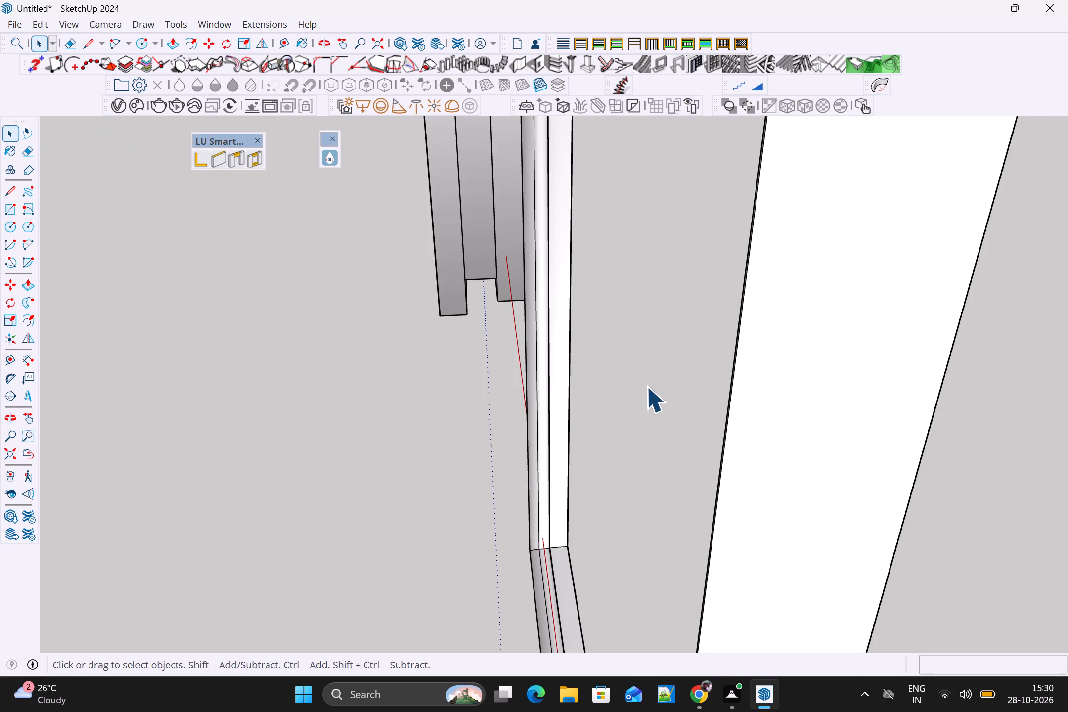
{"action": "scroll", "coordinate": [648, 386], "scroll_direction": "up", "scroll_amount": 1}
{"action": "middle_click_drag", "start_coordinate": [648, 386], "coordinate": [765, 270]}
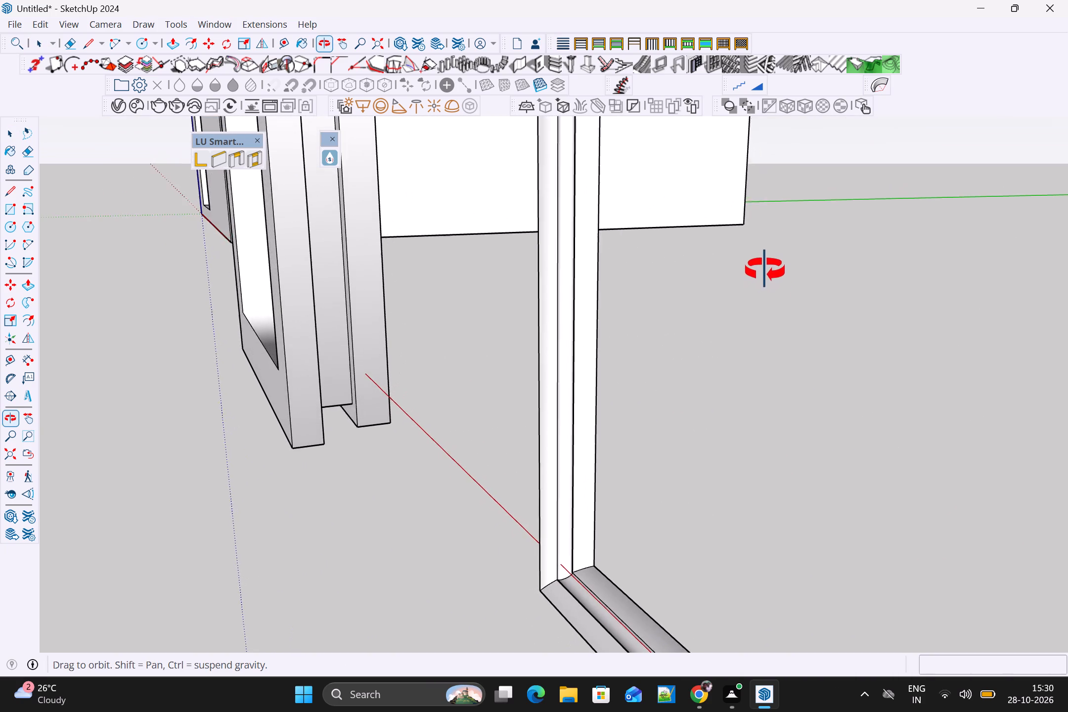
{"action": "middle_click_drag", "start_coordinate": [765, 270], "coordinate": [772, 249]}
{"action": "scroll", "coordinate": [660, 437], "scroll_direction": "down", "scroll_amount": 4}
{"action": "middle_click_drag", "start_coordinate": [699, 483], "coordinate": [569, 472]}
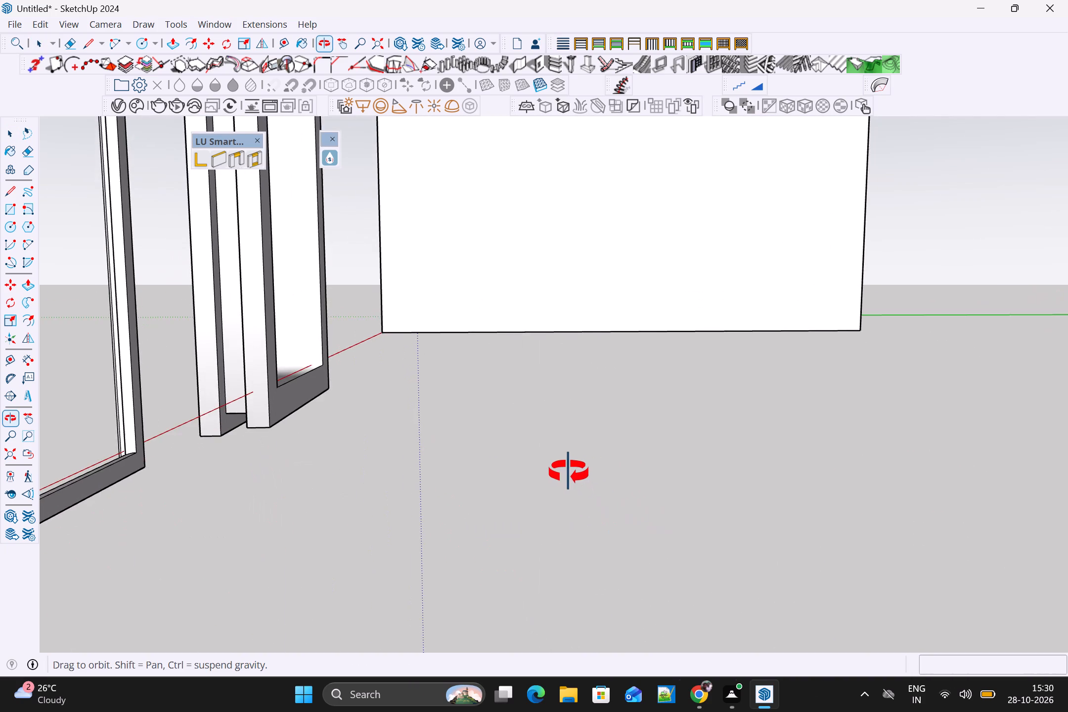
{"action": "middle_click_drag", "start_coordinate": [569, 472], "coordinate": [688, 467]}
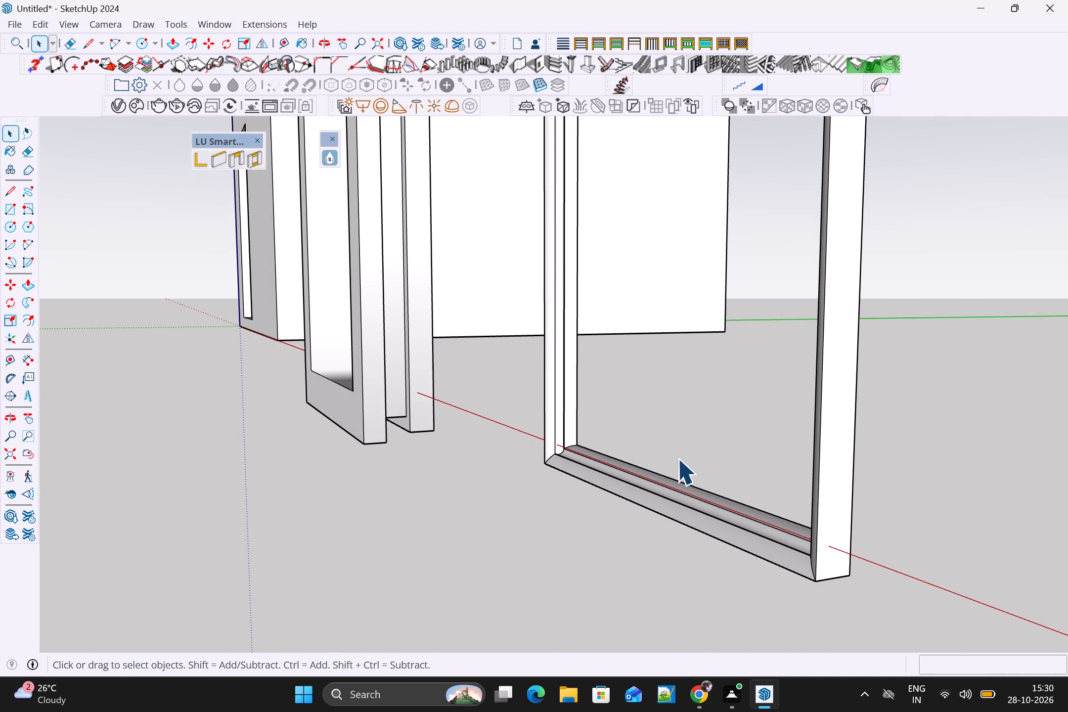
{"action": "scroll", "coordinate": [672, 464], "scroll_direction": "down", "scroll_amount": 3}
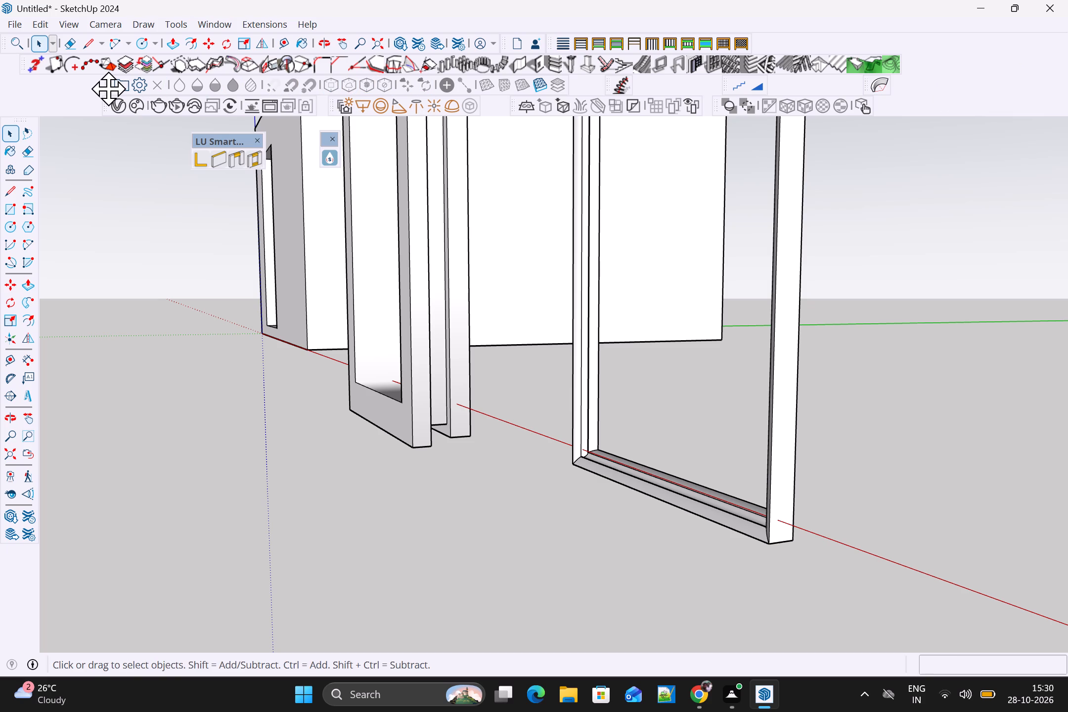
Undock the Trimble Scan Essentials toolbar so it floats over the drawing area.
{"action": "left_click_drag", "start_coordinate": [108, 89], "coordinate": [105, 182]}
Disable the Trimble Scan Essentials for SketchUp extension in the Extension Manager, apply the change and close the manager.
{"action": "right_click", "coordinate": [913, 97]}
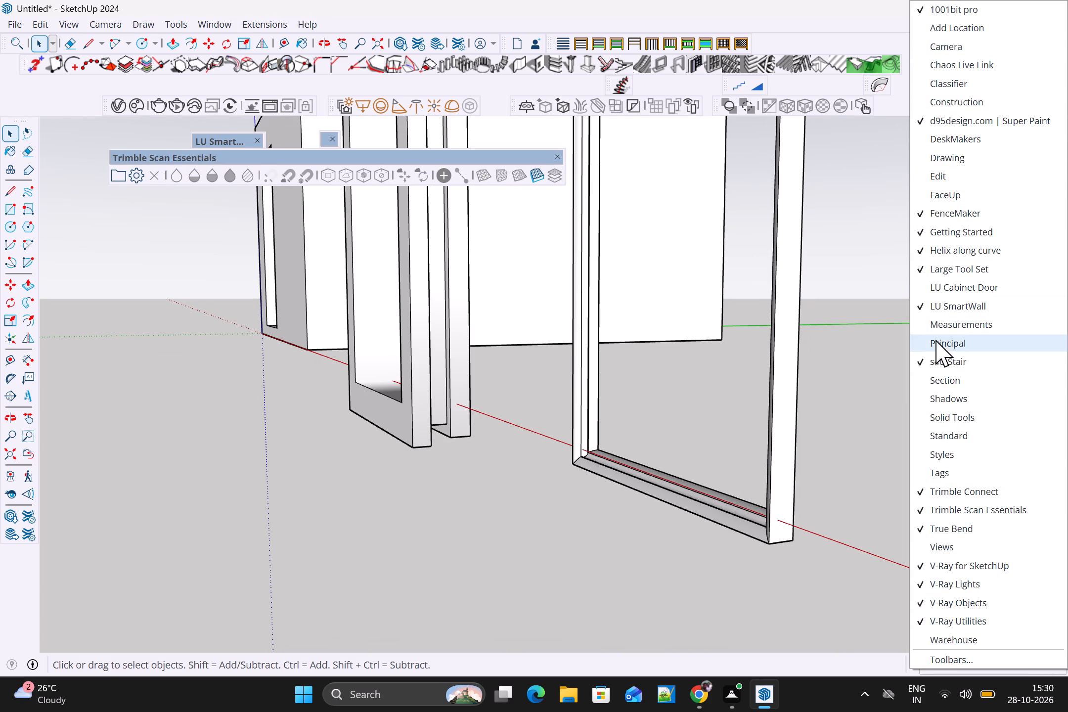
{"action": "left_click", "coordinate": [278, 24]}
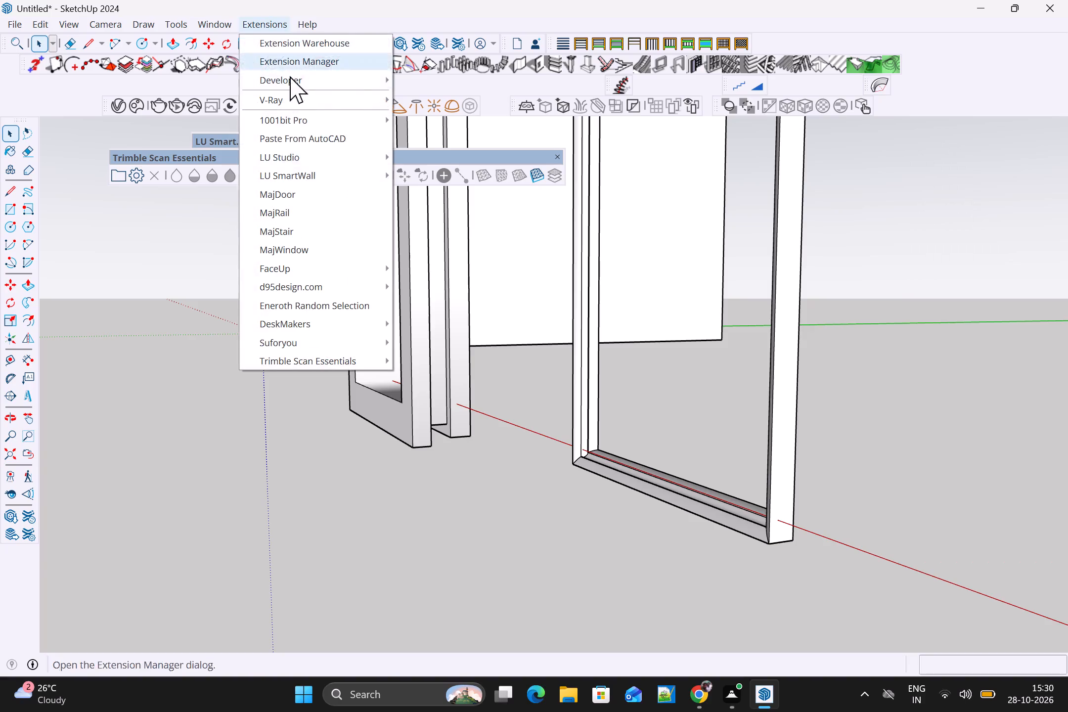
{"action": "left_click", "coordinate": [310, 58]}
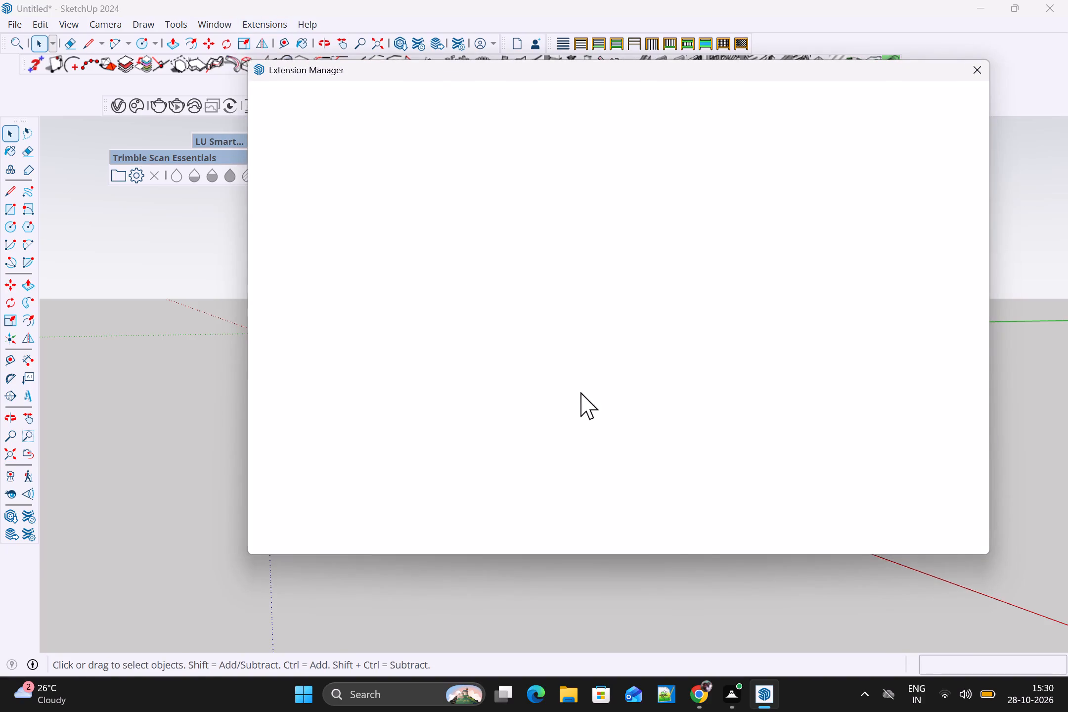
{"action": "scroll", "coordinate": [651, 304], "scroll_direction": "down", "scroll_amount": 3}
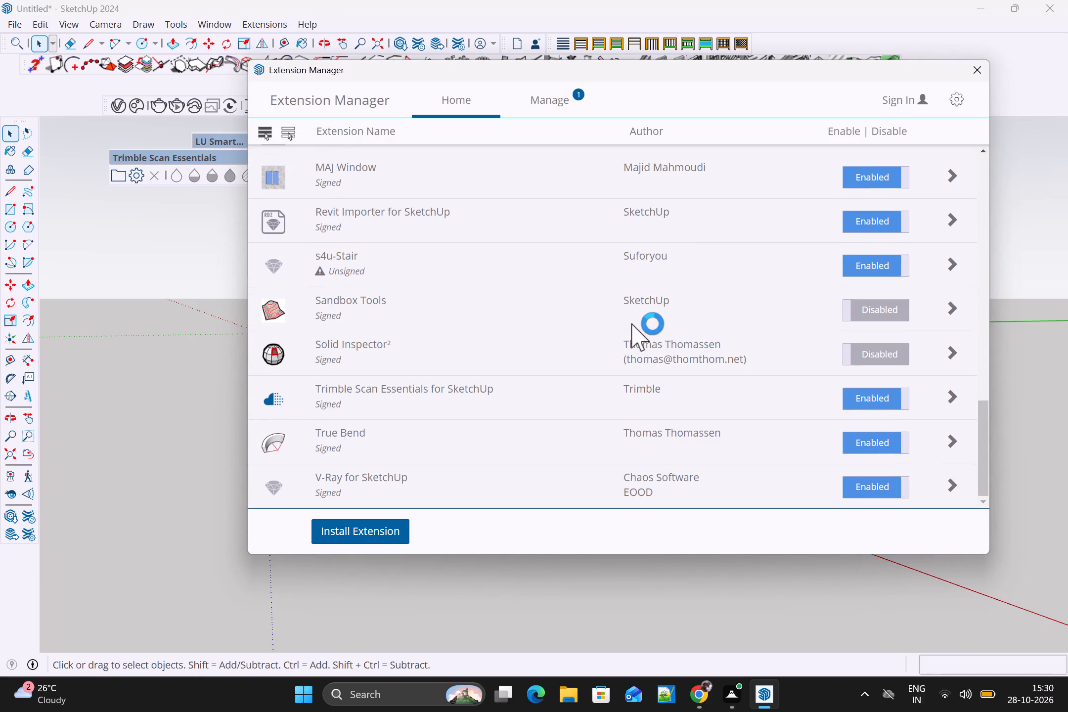
{"action": "left_click", "coordinate": [896, 393]}
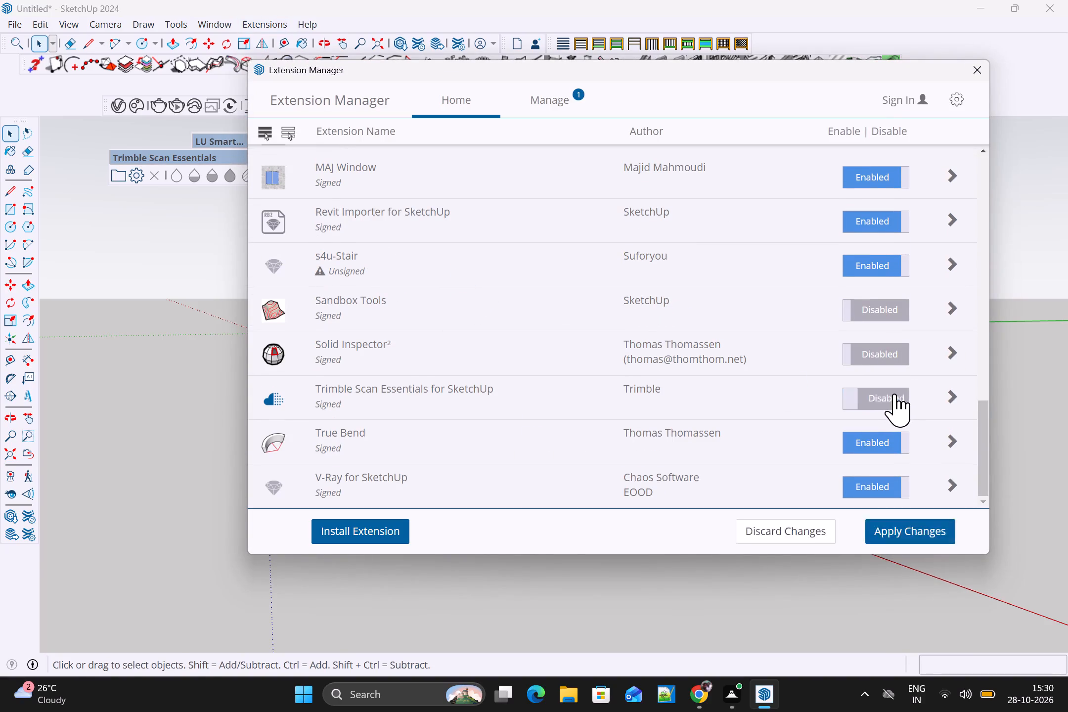
{"action": "left_click", "coordinate": [920, 528]}
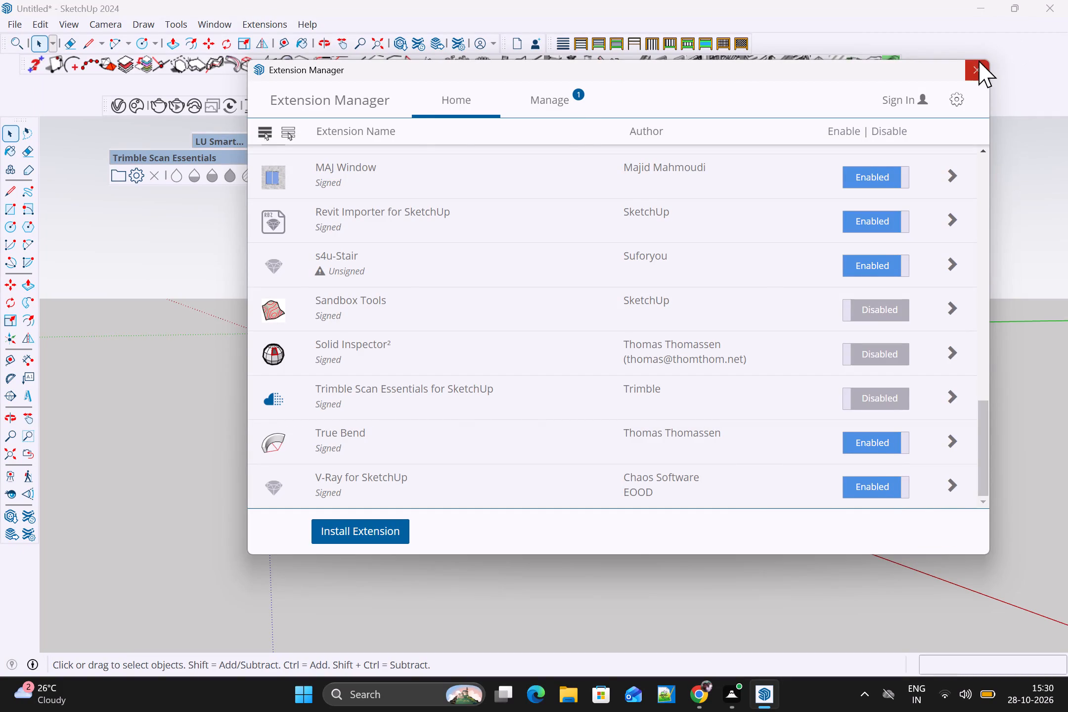
{"action": "left_click", "coordinate": [979, 59]}
Hide the floating Trimble Scan Essentials toolbar.
{"action": "right_click", "coordinate": [934, 87]}
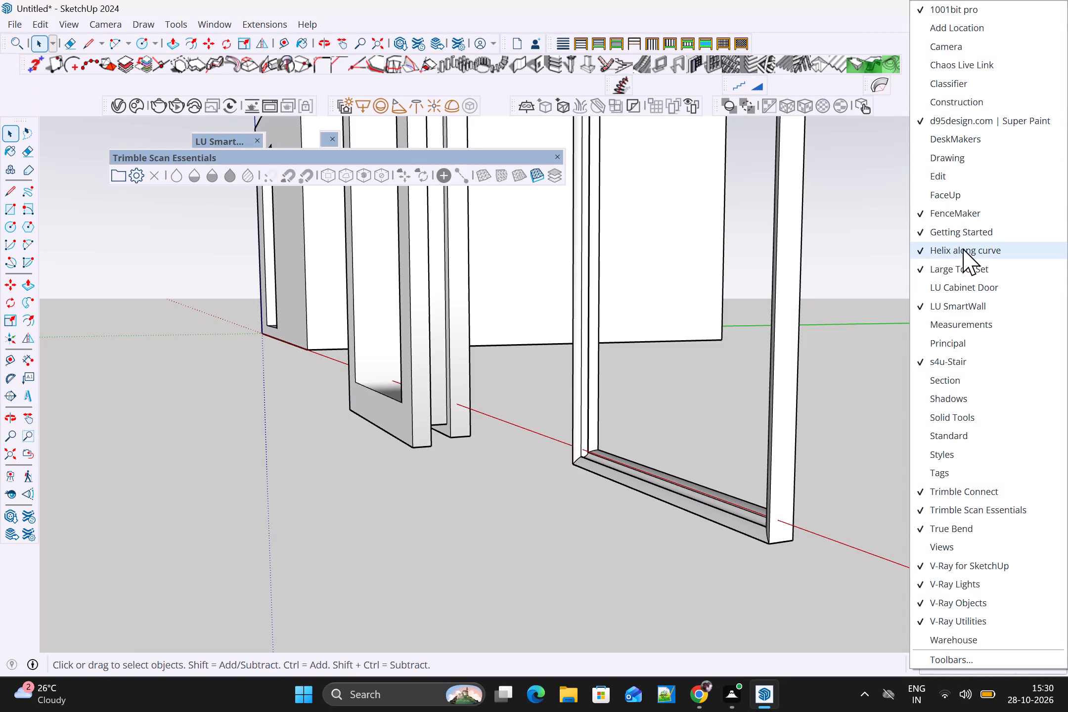
{"action": "left_click", "coordinate": [926, 509]}
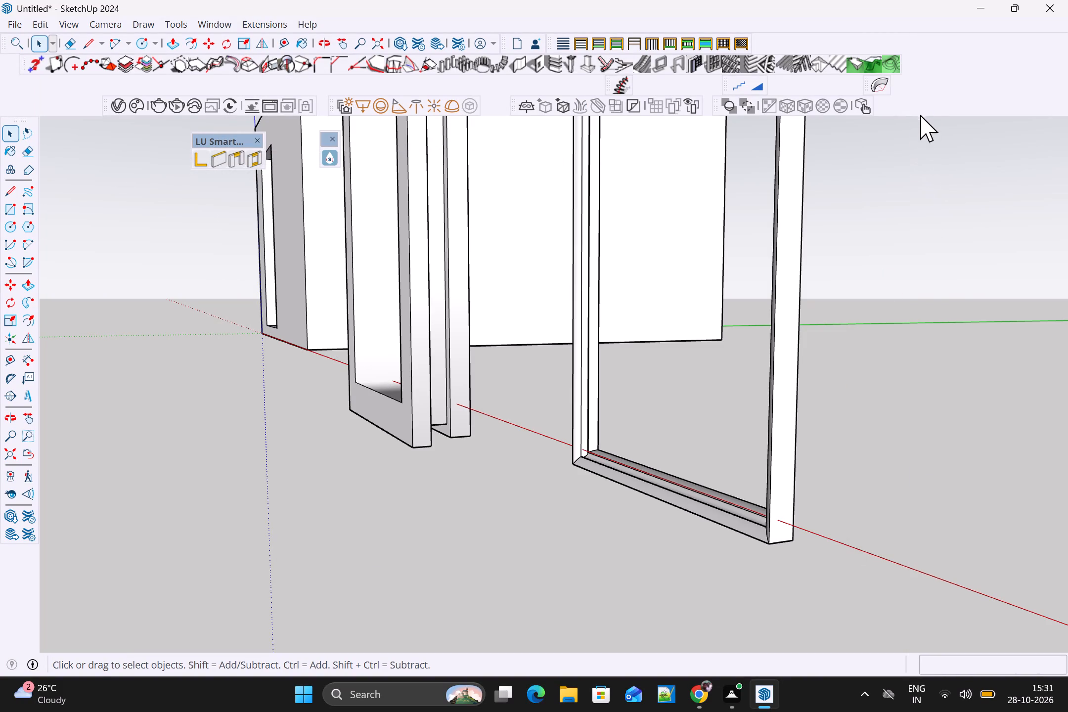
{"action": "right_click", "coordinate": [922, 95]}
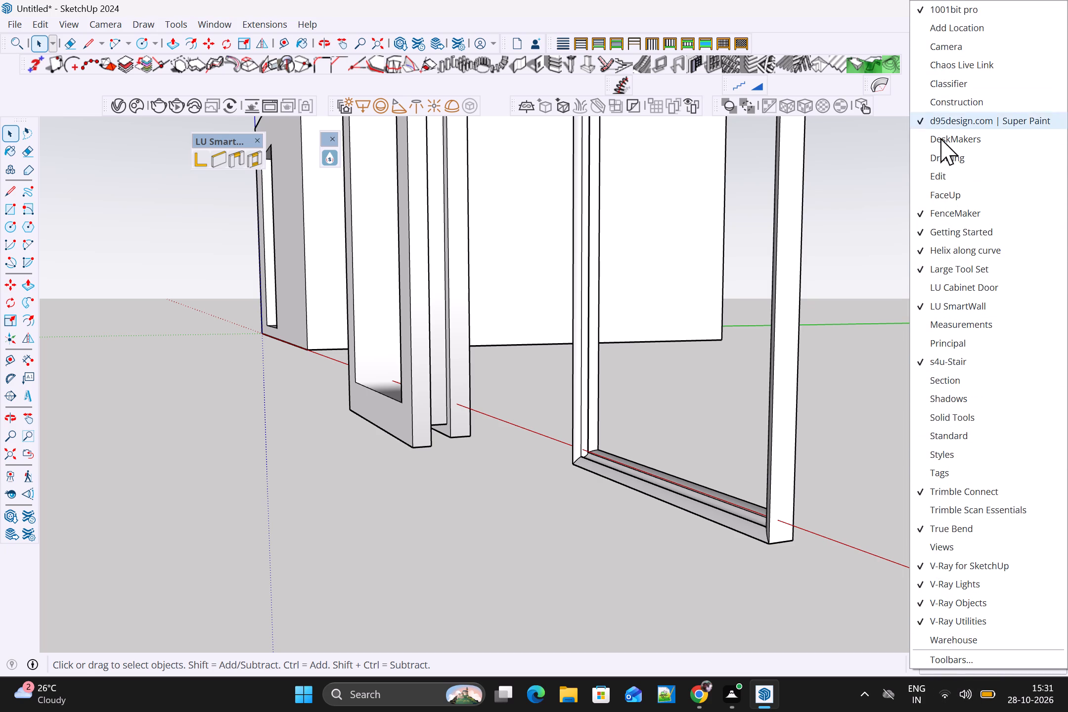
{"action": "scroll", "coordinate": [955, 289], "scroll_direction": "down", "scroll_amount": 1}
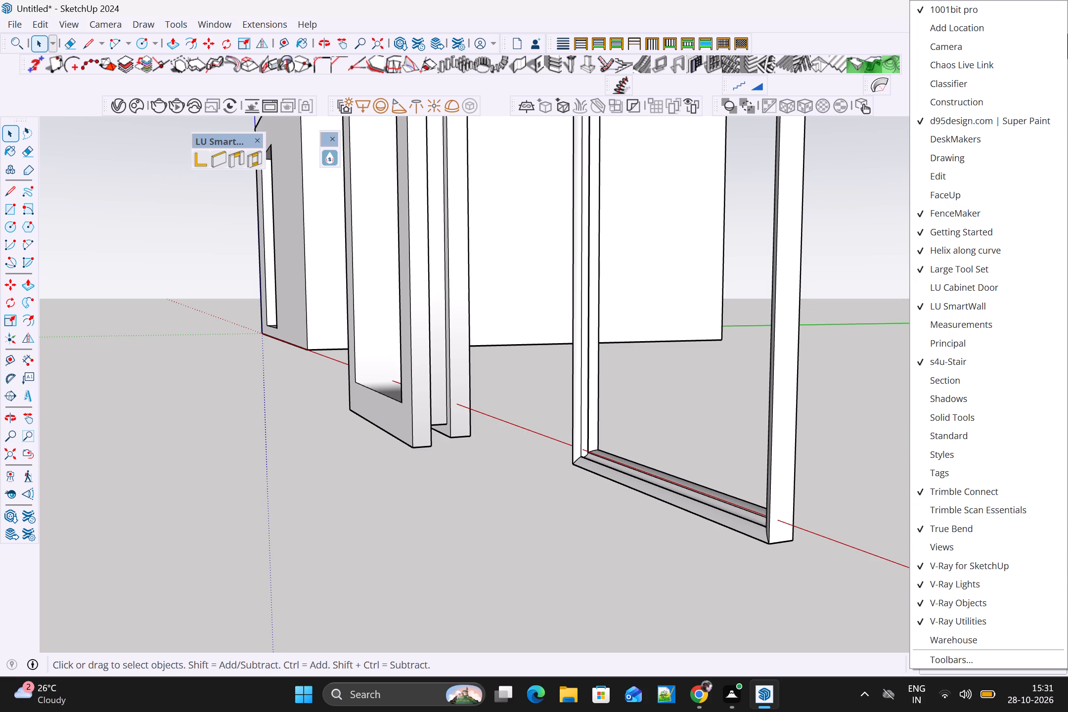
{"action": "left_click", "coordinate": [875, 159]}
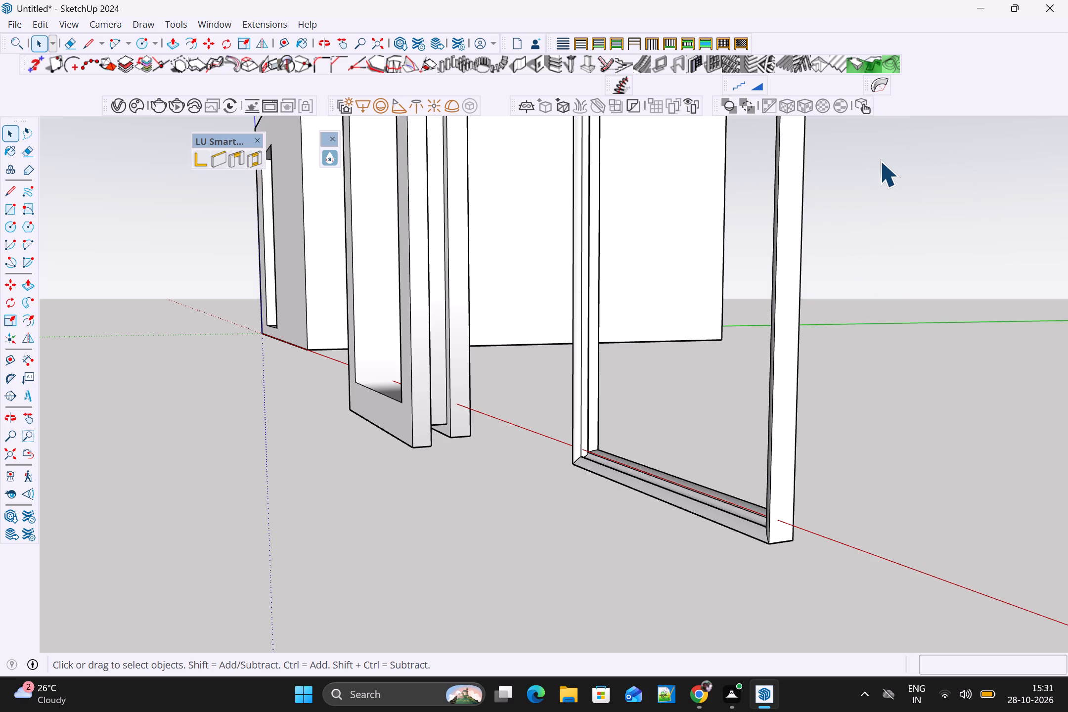
Dock the floating LU SmartWall and Super Paint toolbars at the free ends of the toolbar rows above the drawing area.
{"action": "left_click_drag", "start_coordinate": [202, 137], "coordinate": [354, 119]}
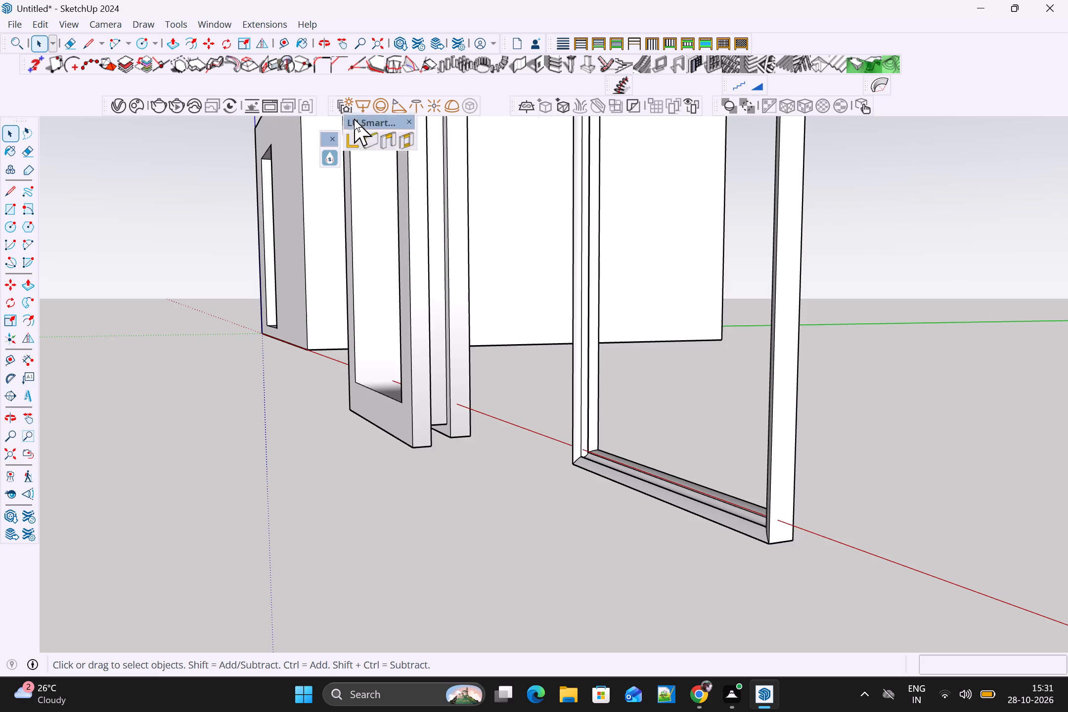
{"action": "left_click_drag", "start_coordinate": [354, 119], "coordinate": [927, 90]}
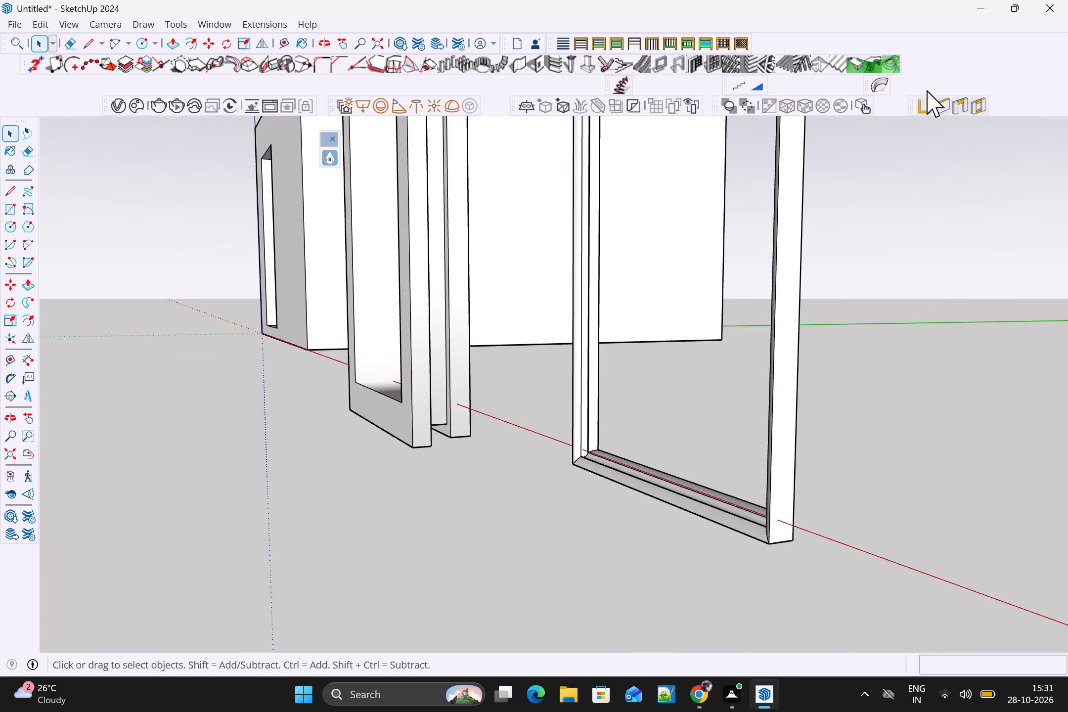
{"action": "left_click_drag", "start_coordinate": [320, 135], "coordinate": [918, 78]}
{"action": "left_click_drag", "start_coordinate": [323, 135], "coordinate": [937, 56]}
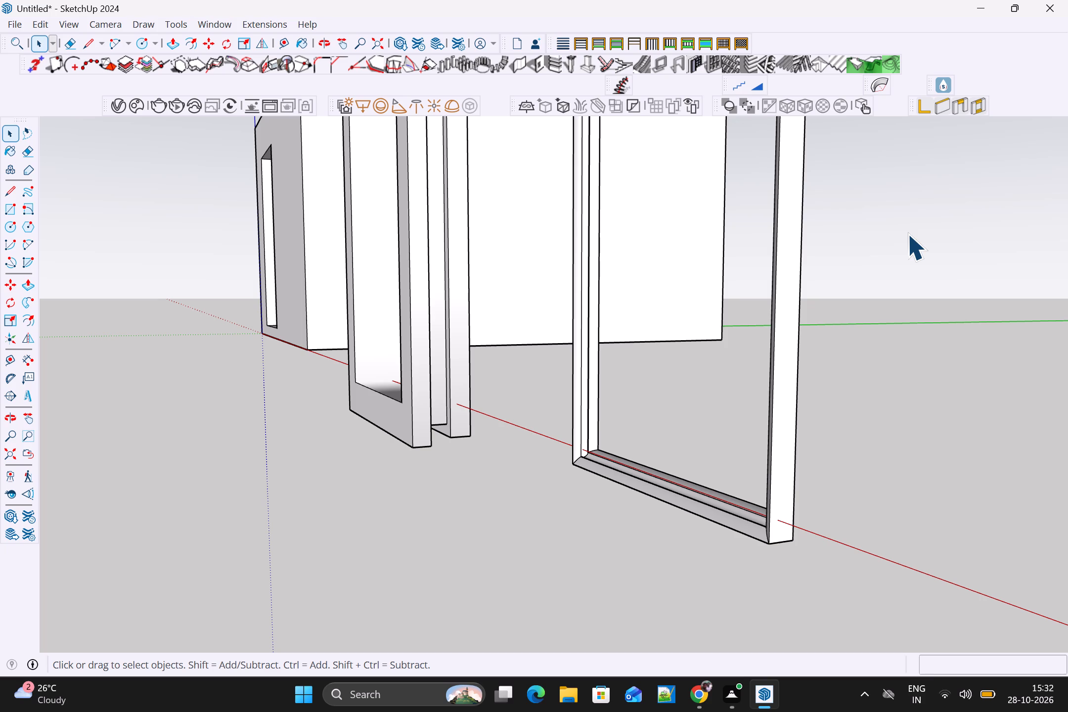
Switch from SketchUp to another open window.
{"action": "key", "text": "alt+Tab"}
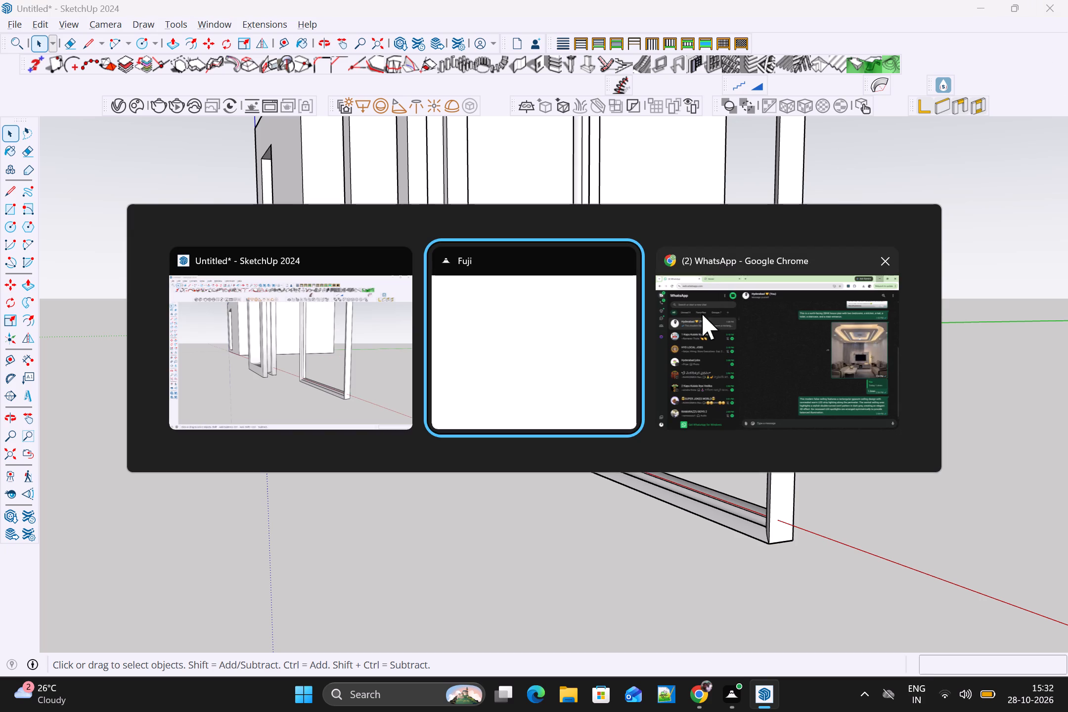
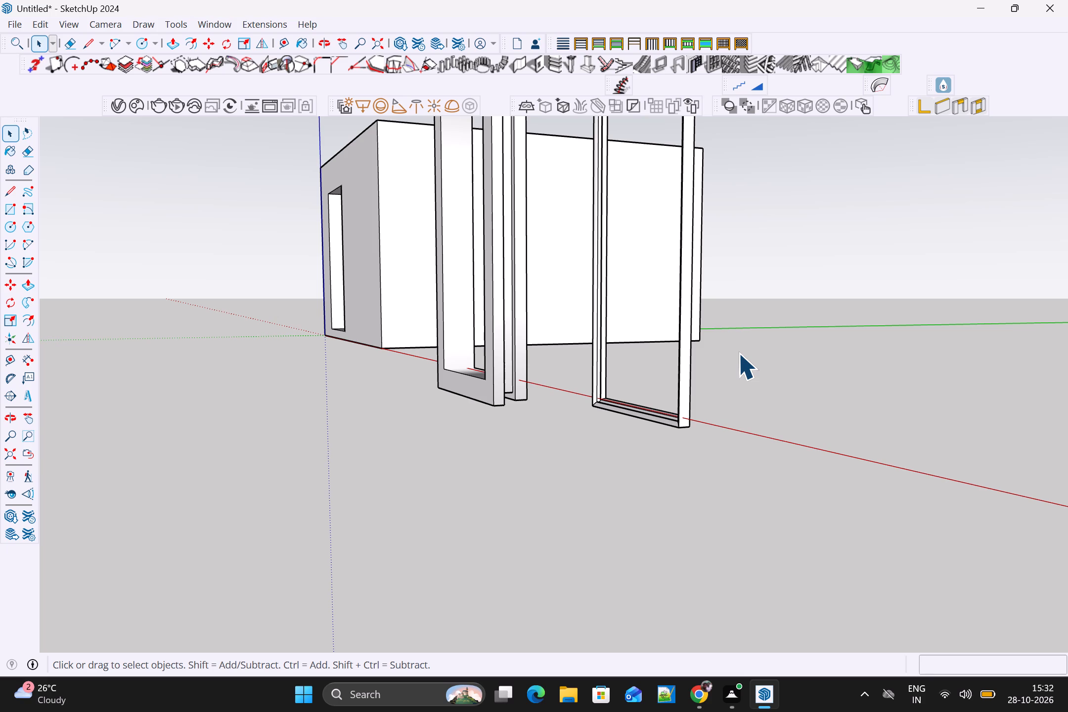
Examine the box-shaped room, its door opening and the separate free-standing frames from several sides.
{"action": "left_click", "coordinate": [806, 312], "text": "alt"}
{"action": "scroll", "coordinate": [805, 311], "scroll_direction": "down", "scroll_amount": 2, "text": "alt"}
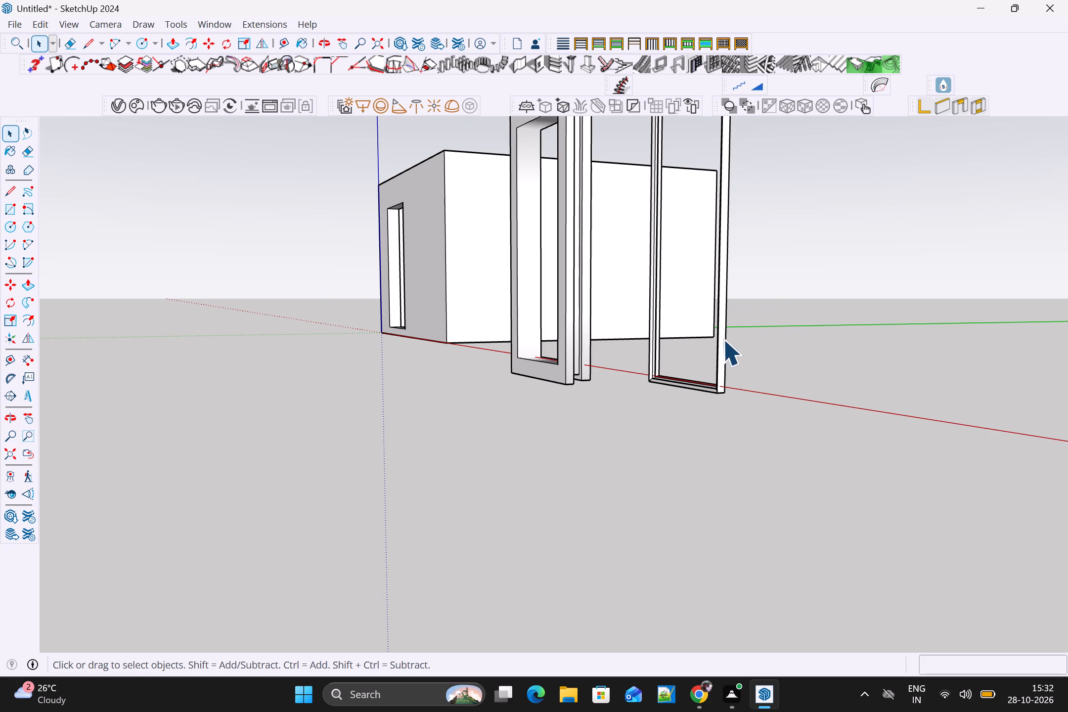
{"action": "middle_click_drag", "start_coordinate": [724, 345], "coordinate": [967, 337], "text": "alt"}
{"action": "scroll", "coordinate": [883, 341], "scroll_direction": "down", "scroll_amount": 6, "text": "alt"}
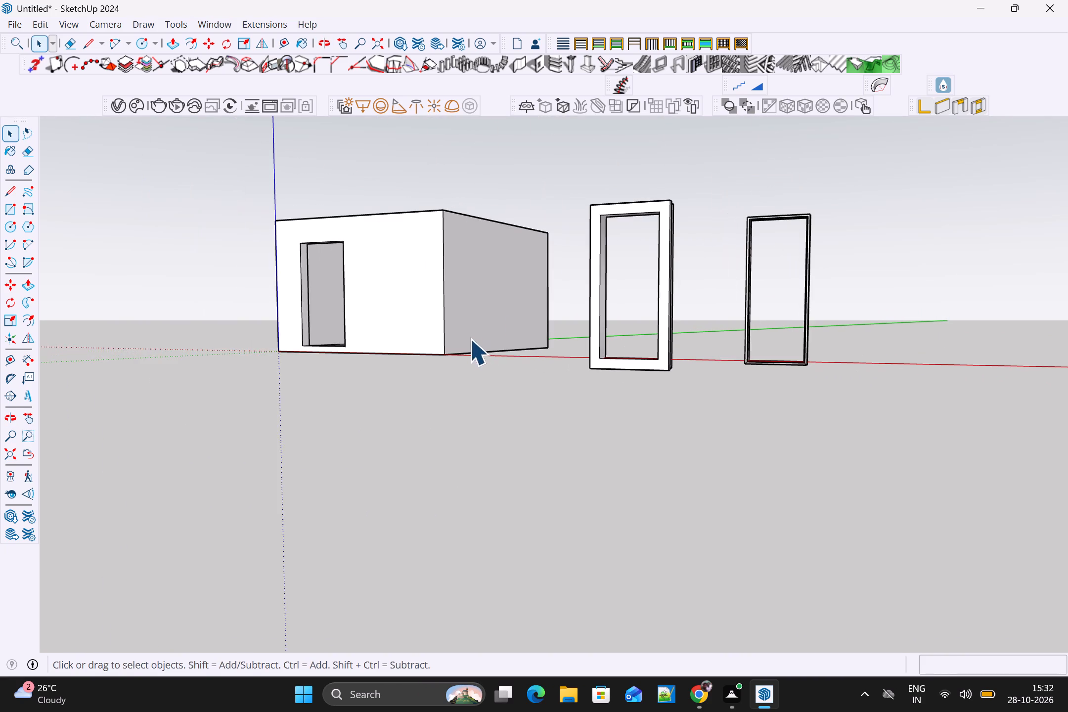
{"action": "middle_click_drag", "start_coordinate": [510, 339], "coordinate": [755, 353], "text": "alt"}
{"action": "middle_click_drag", "start_coordinate": [652, 342], "coordinate": [872, 331], "text": "shift"}
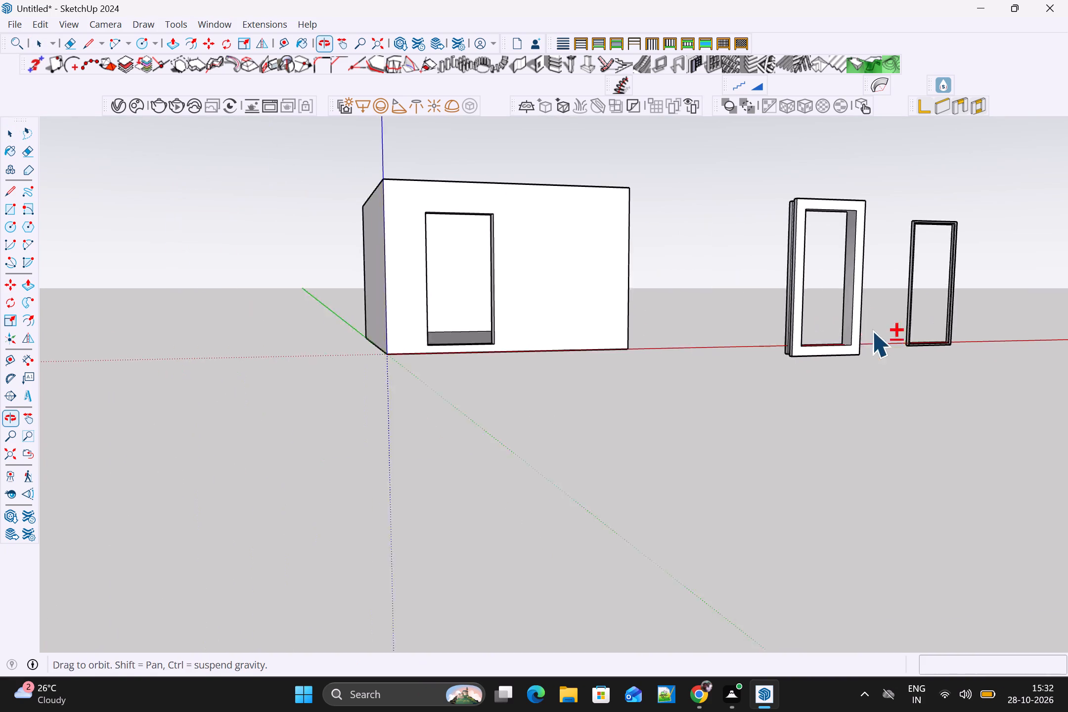
{"action": "middle_click_drag", "start_coordinate": [872, 331], "coordinate": [870, 331], "text": "shift"}
{"action": "middle_click_drag", "start_coordinate": [841, 374], "coordinate": [606, 419]}
{"action": "scroll", "coordinate": [618, 422], "scroll_direction": "up", "scroll_amount": 1}
{"action": "scroll", "coordinate": [420, 286], "scroll_direction": "up", "scroll_amount": 4}
{"action": "middle_click_drag", "start_coordinate": [425, 264], "coordinate": [514, 236]}
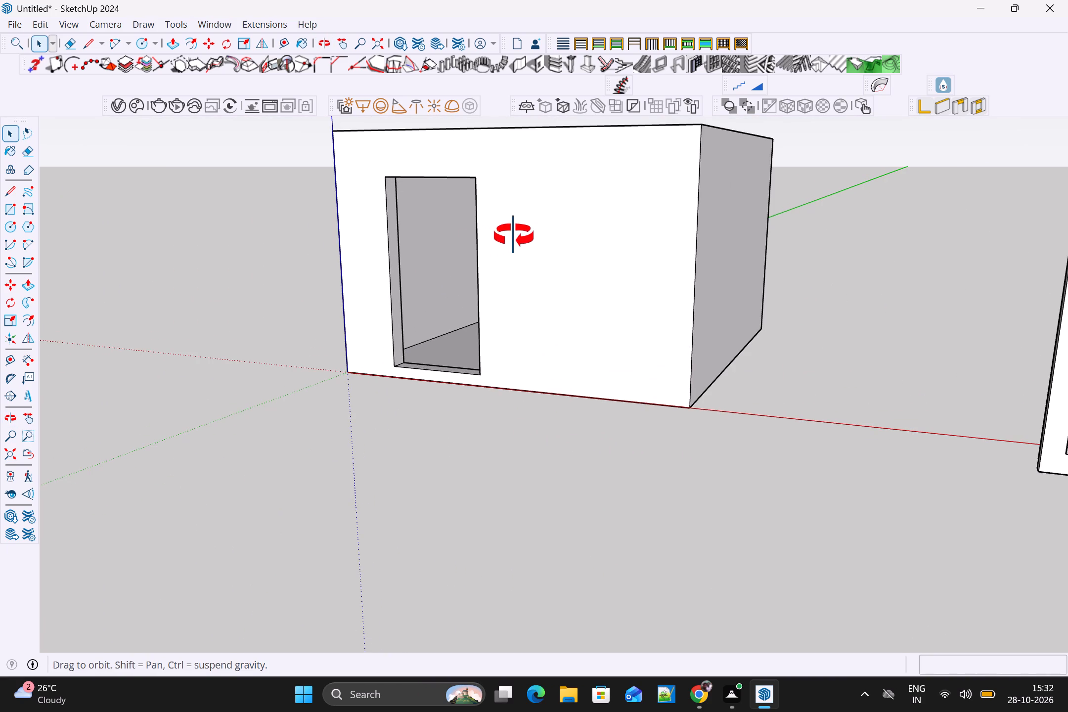
{"action": "middle_click_drag", "start_coordinate": [514, 236], "coordinate": [518, 234]}
{"action": "middle_click_drag", "start_coordinate": [495, 264], "coordinate": [552, 251]}
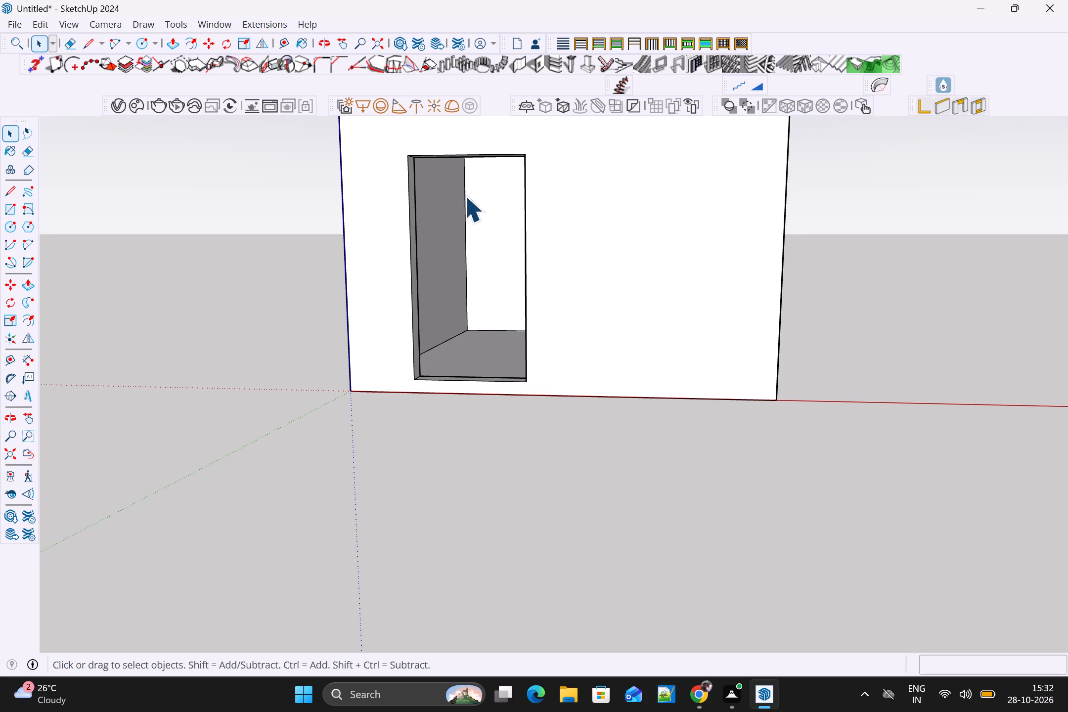
Dimension the height of the wall's door opening, placing the dimension just outside the opening's vertical edge.
{"action": "left_click", "coordinate": [24, 363]}
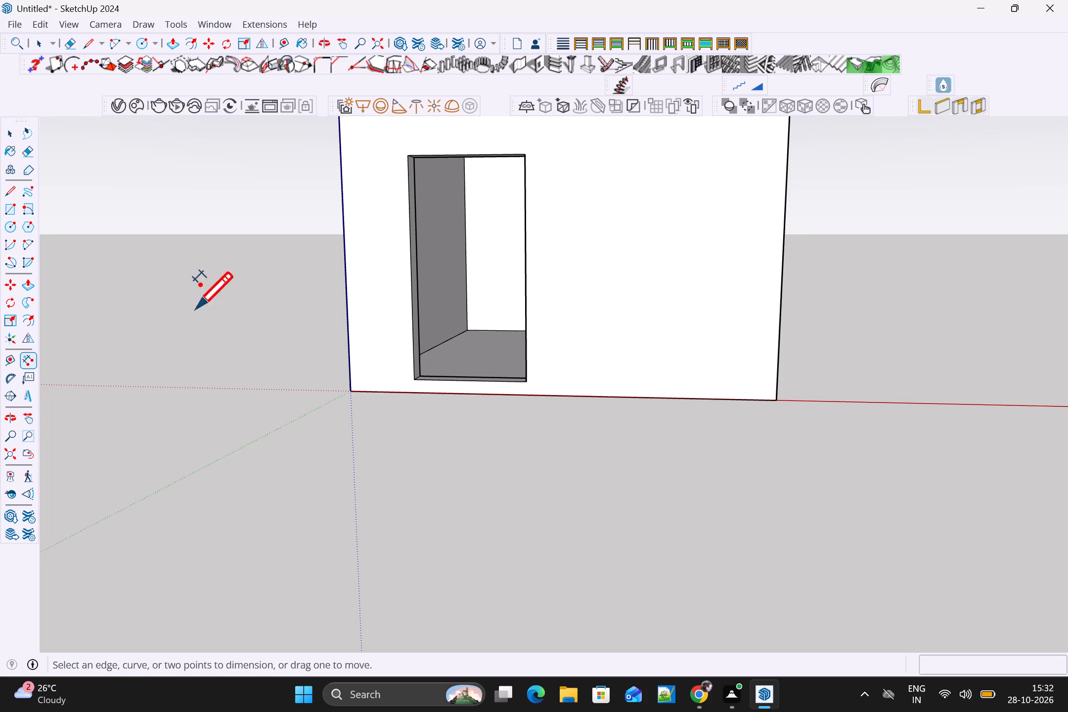
{"action": "scroll", "coordinate": [407, 153], "scroll_direction": "up", "scroll_amount": 2}
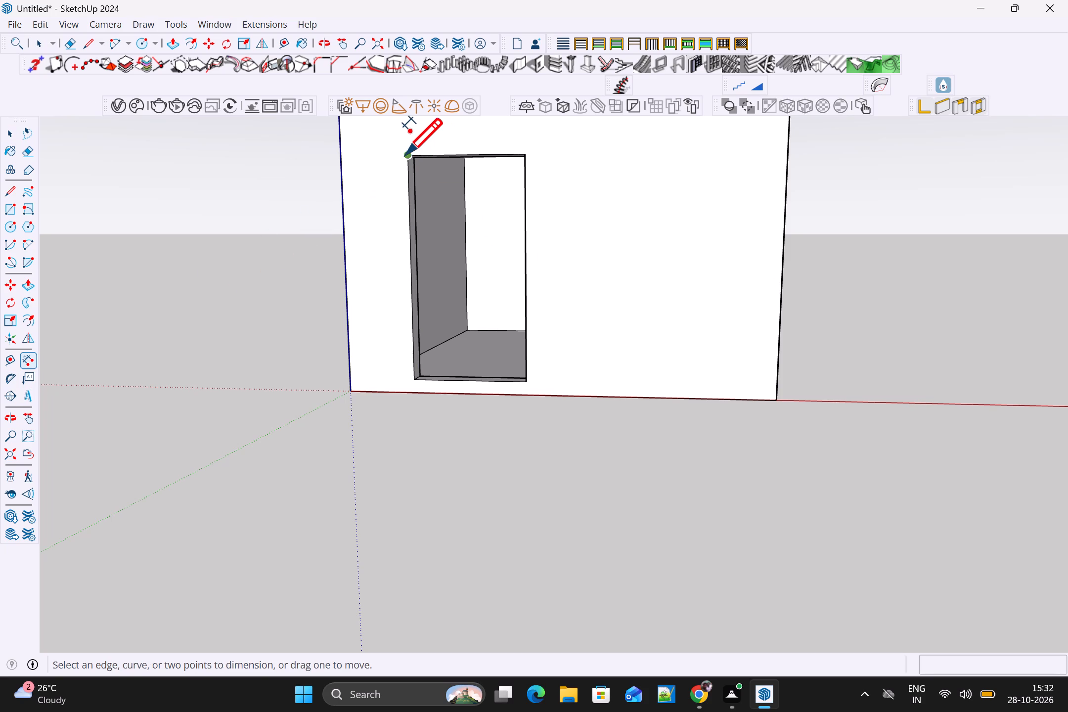
{"action": "scroll", "coordinate": [405, 153], "scroll_direction": "up", "scroll_amount": 6}
{"action": "left_click", "coordinate": [412, 153]}
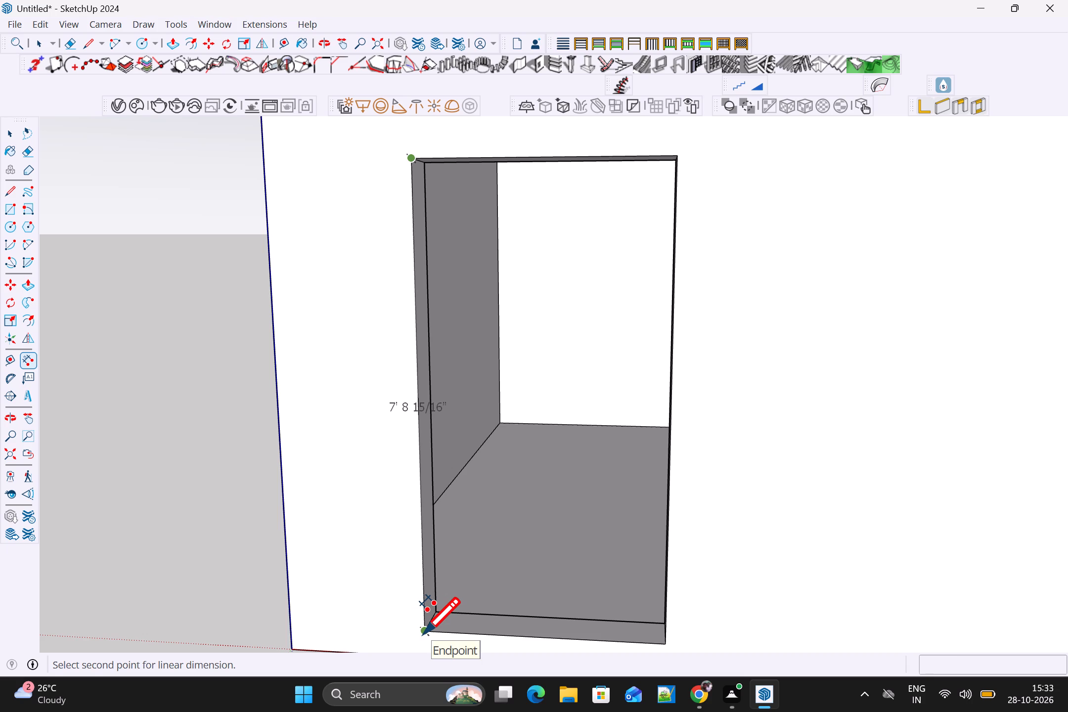
{"action": "left_click", "coordinate": [423, 632]}
{"action": "left_click", "coordinate": [391, 624]}
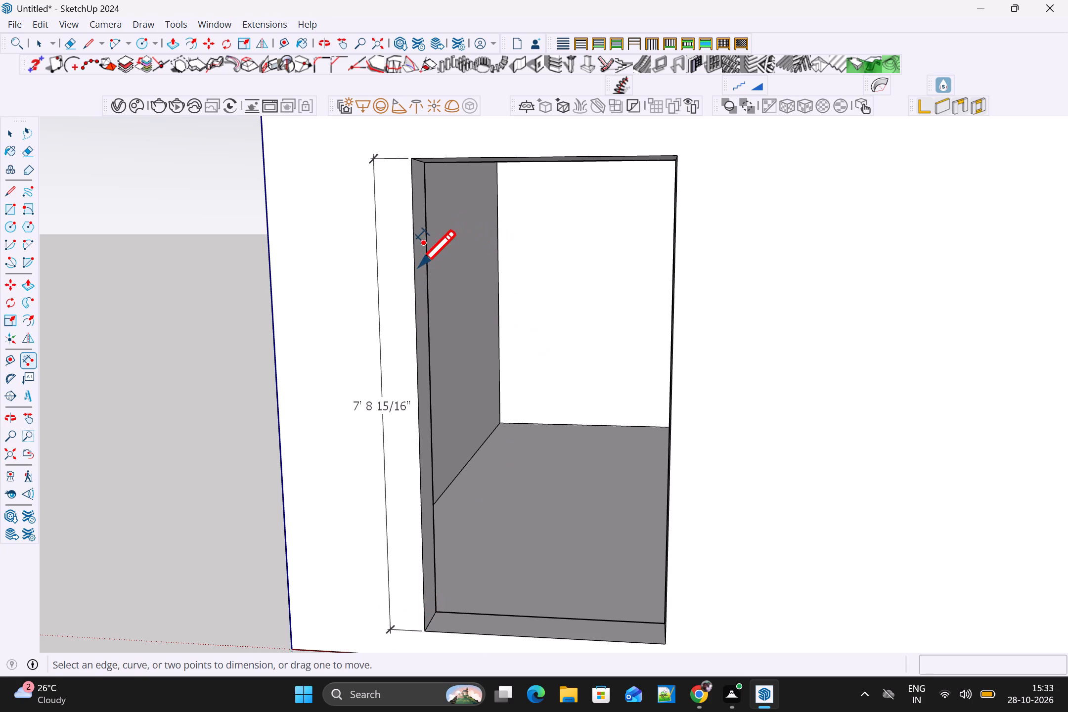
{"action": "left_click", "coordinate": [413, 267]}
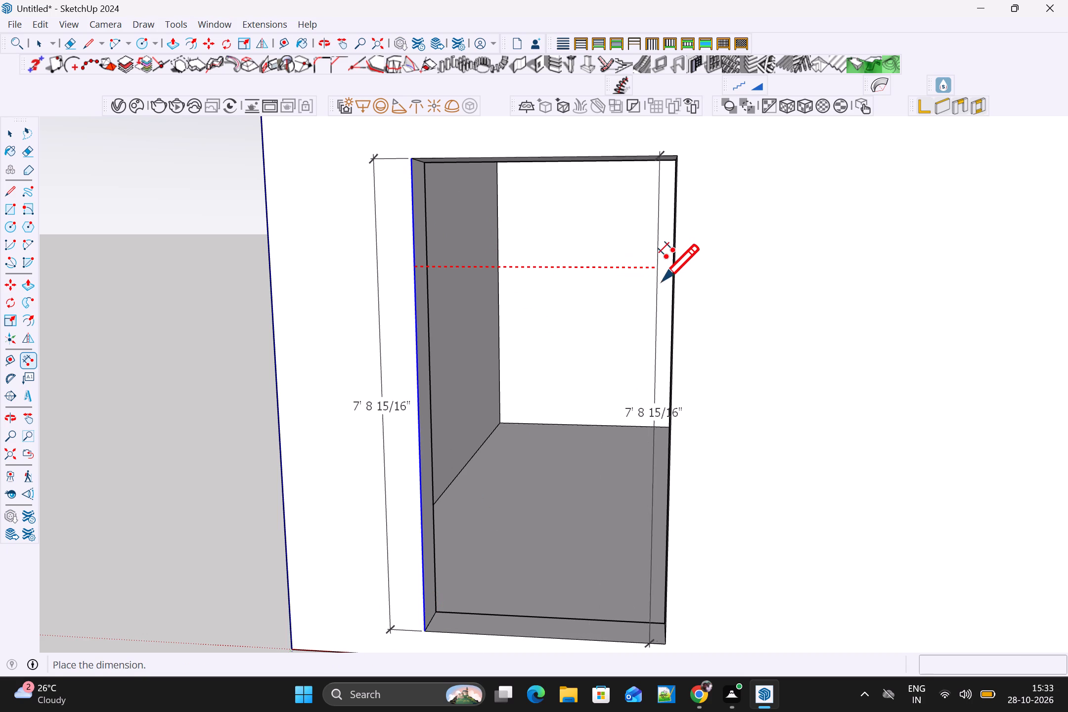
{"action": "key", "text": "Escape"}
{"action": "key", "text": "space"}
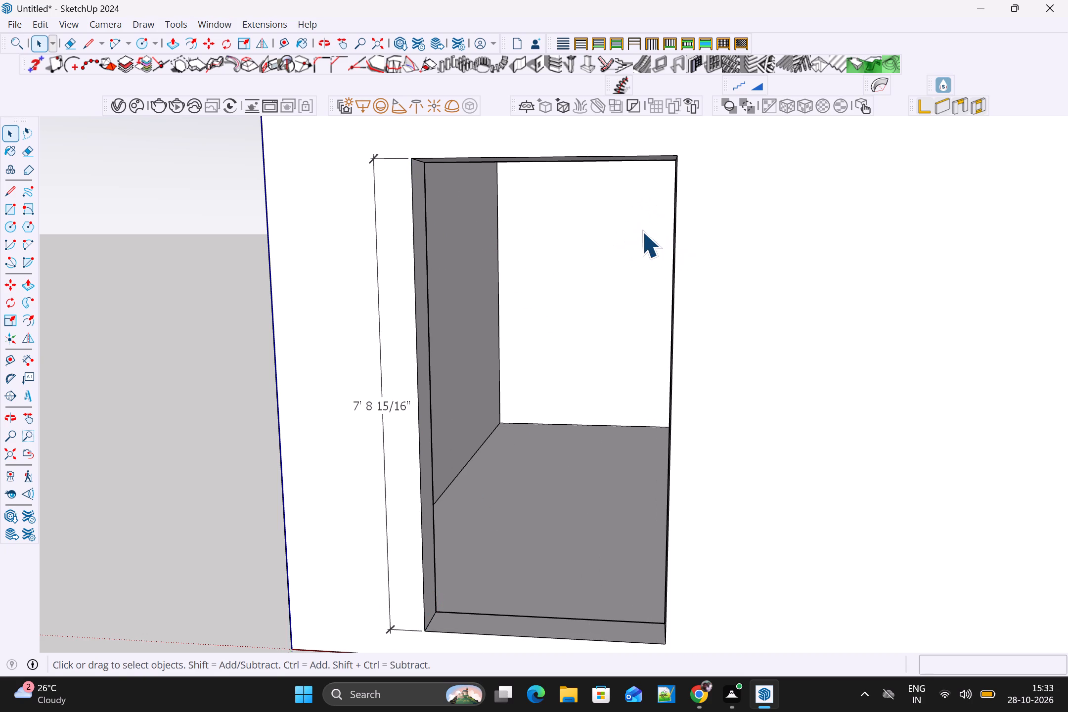
Dimension the width of the door opening between its top corners, placing the dimension just above the top edge.
{"action": "left_click", "coordinate": [27, 355]}
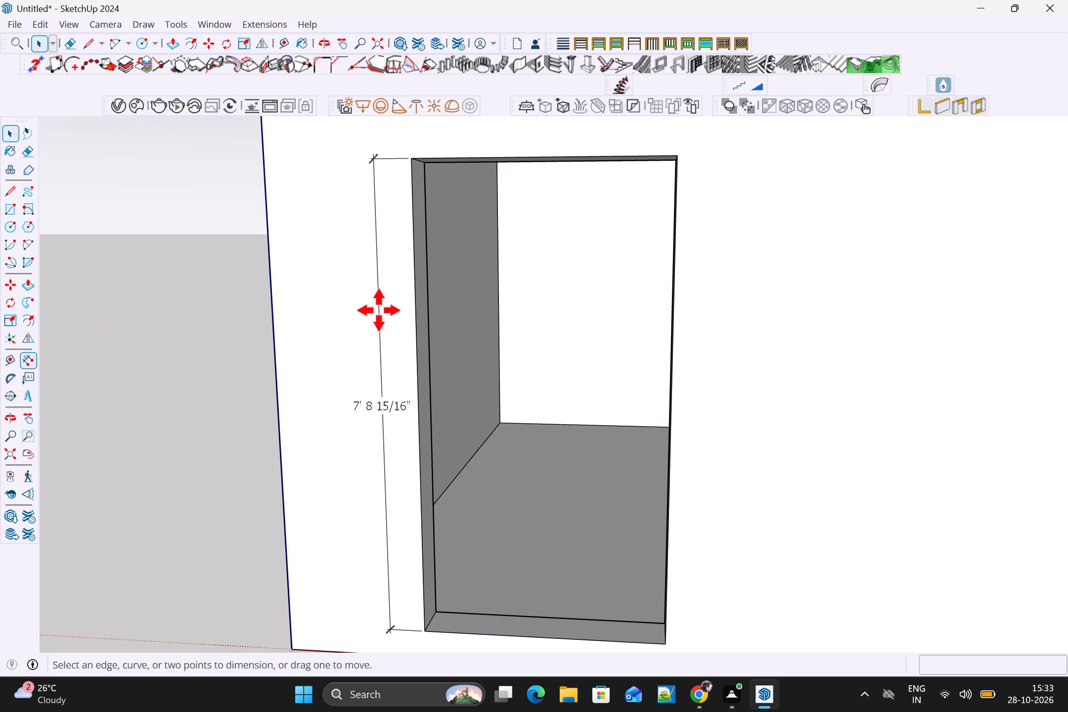
{"action": "left_click", "coordinate": [676, 153]}
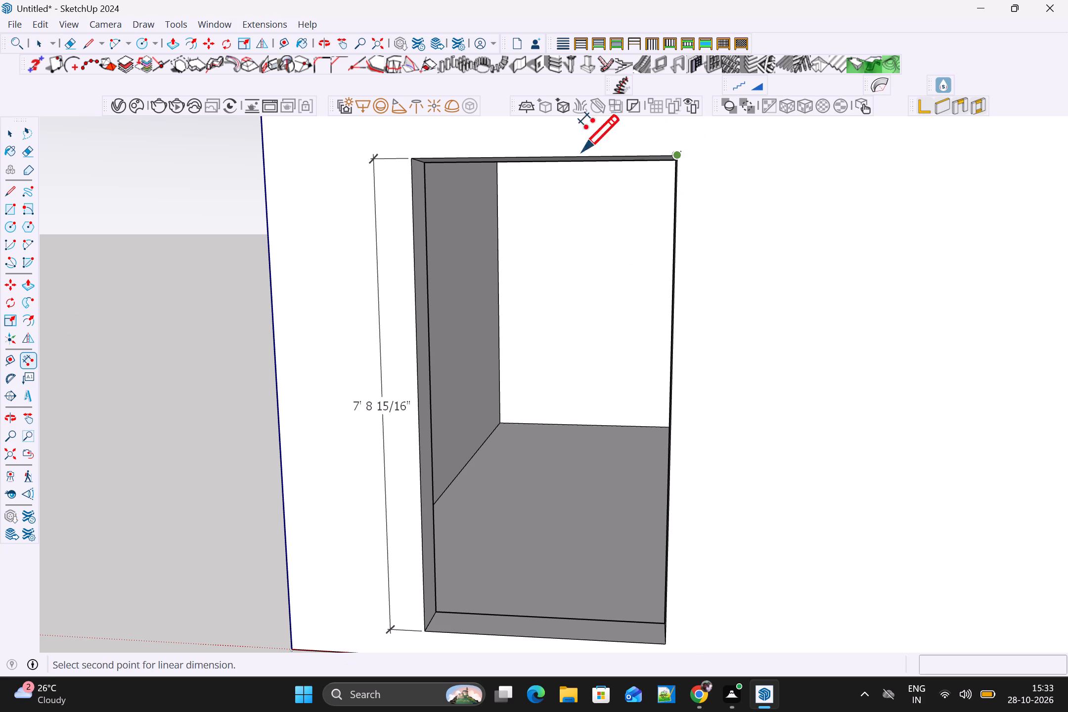
{"action": "left_click", "coordinate": [408, 154]}
{"action": "left_click", "coordinate": [412, 142]}
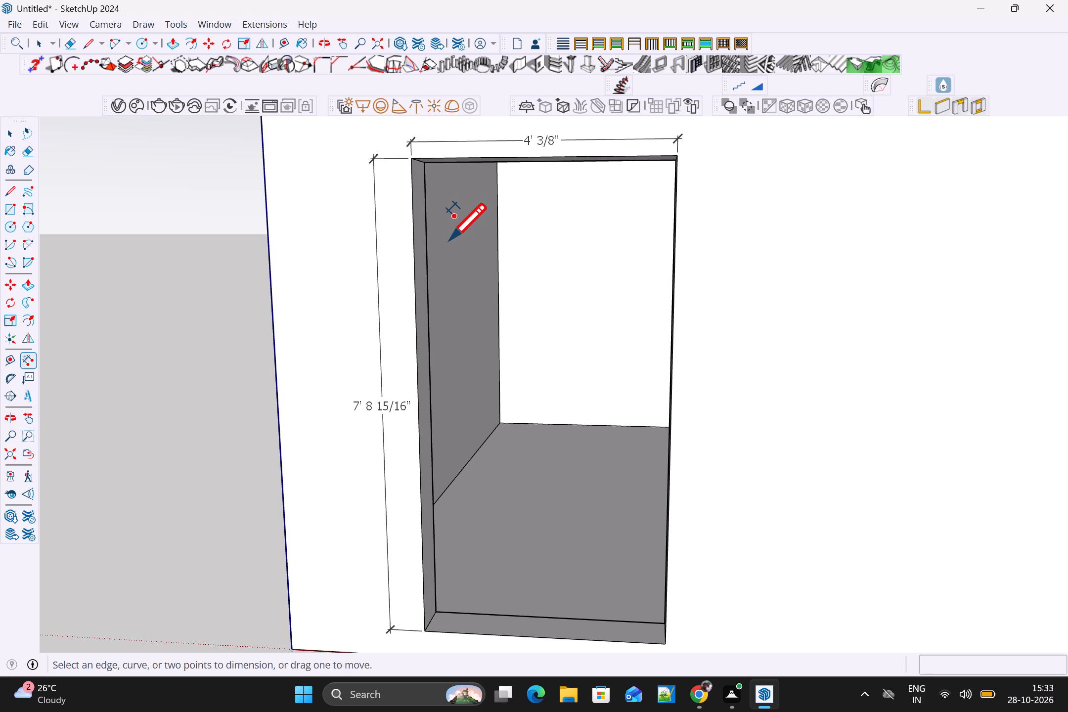
{"action": "scroll", "coordinate": [449, 239], "scroll_direction": "down", "scroll_amount": 2}
{"action": "key", "text": "space"}
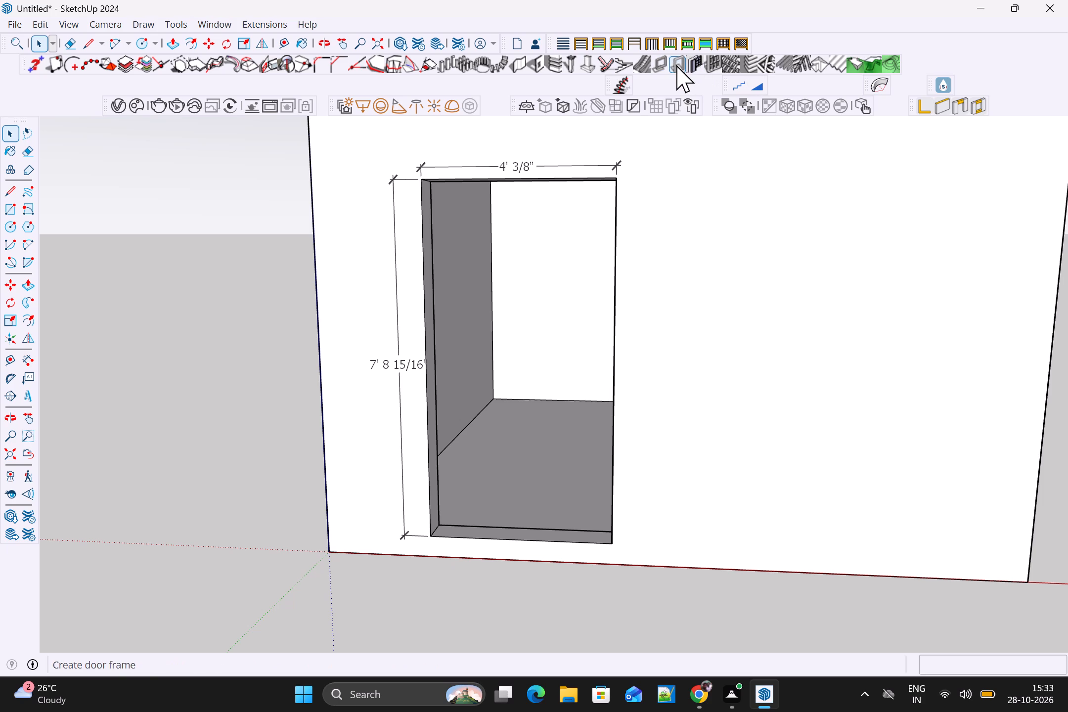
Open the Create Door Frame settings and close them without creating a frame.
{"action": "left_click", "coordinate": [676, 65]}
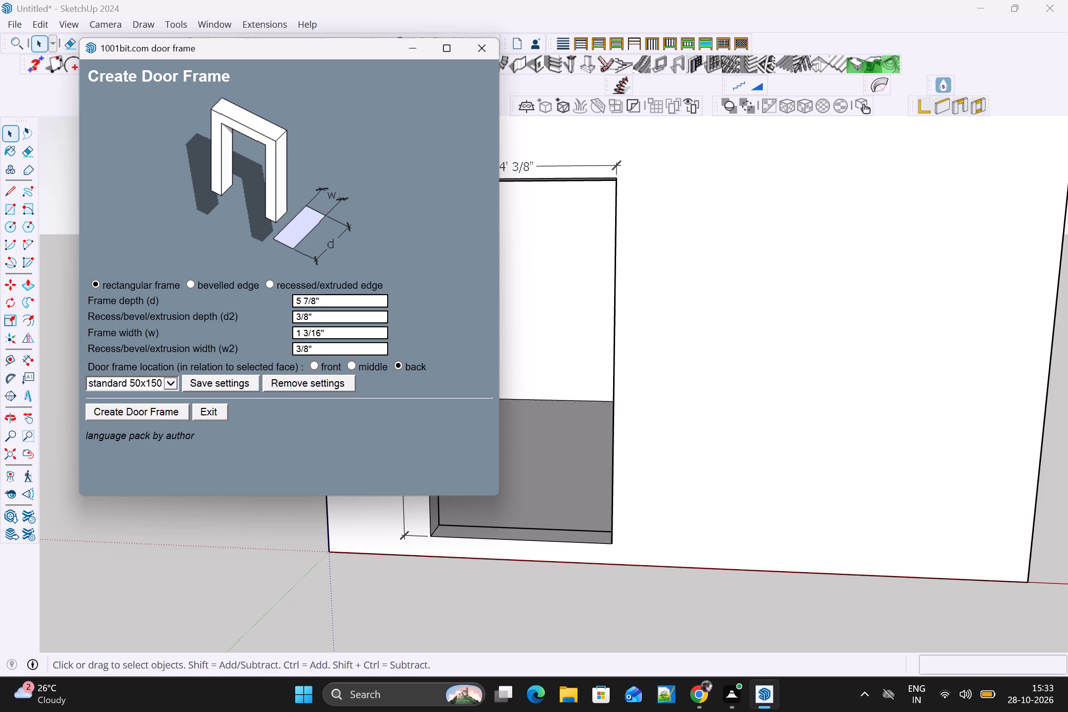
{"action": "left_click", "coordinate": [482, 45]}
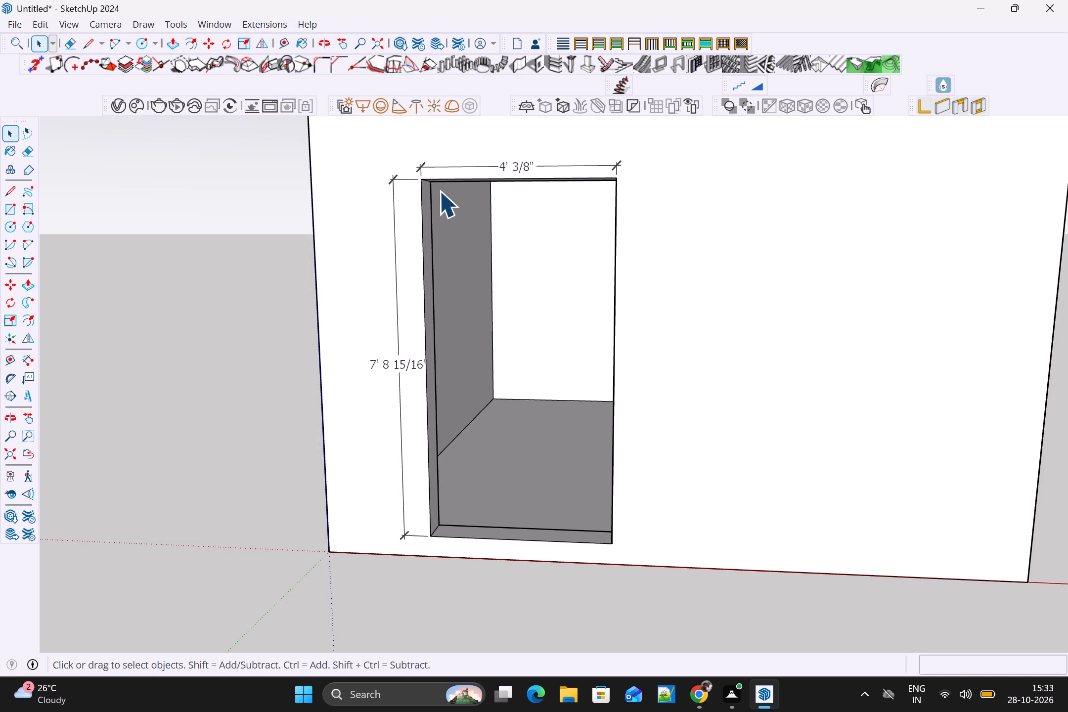
Draw a 7' 8 15/16" by 4' 3/8" rectangle across the door opening, from its top corner to the diagonally opposite bottom corner.
{"action": "key", "text": "r"}
{"action": "left_click", "coordinate": [422, 181]}
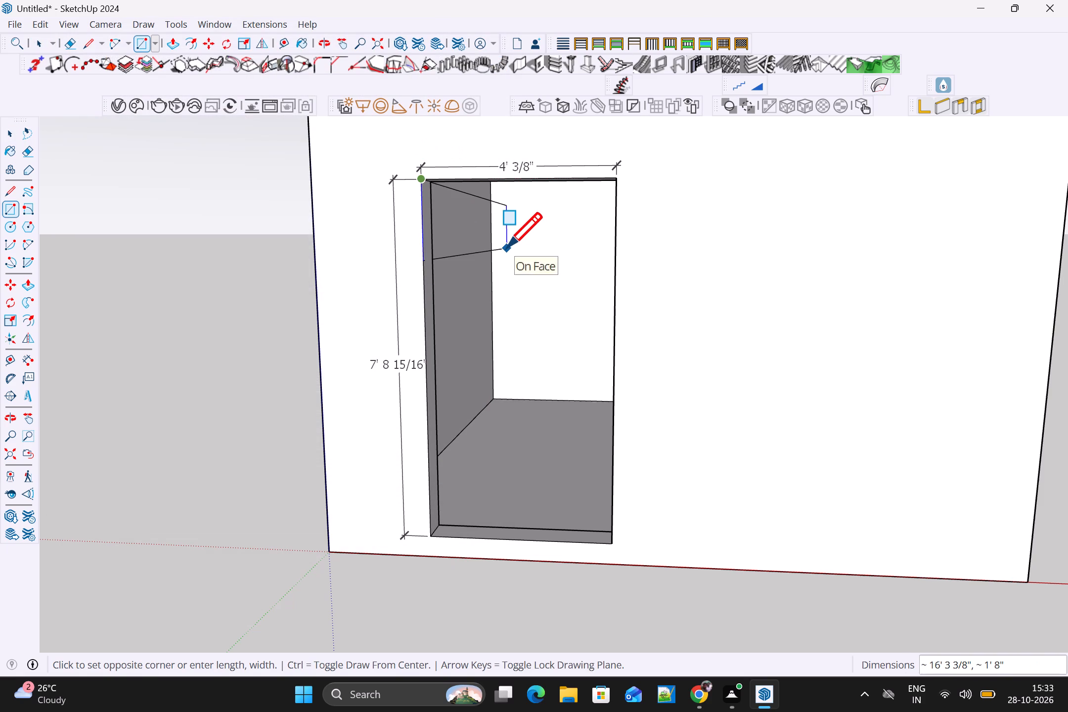
{"action": "key", "text": "Escape"}
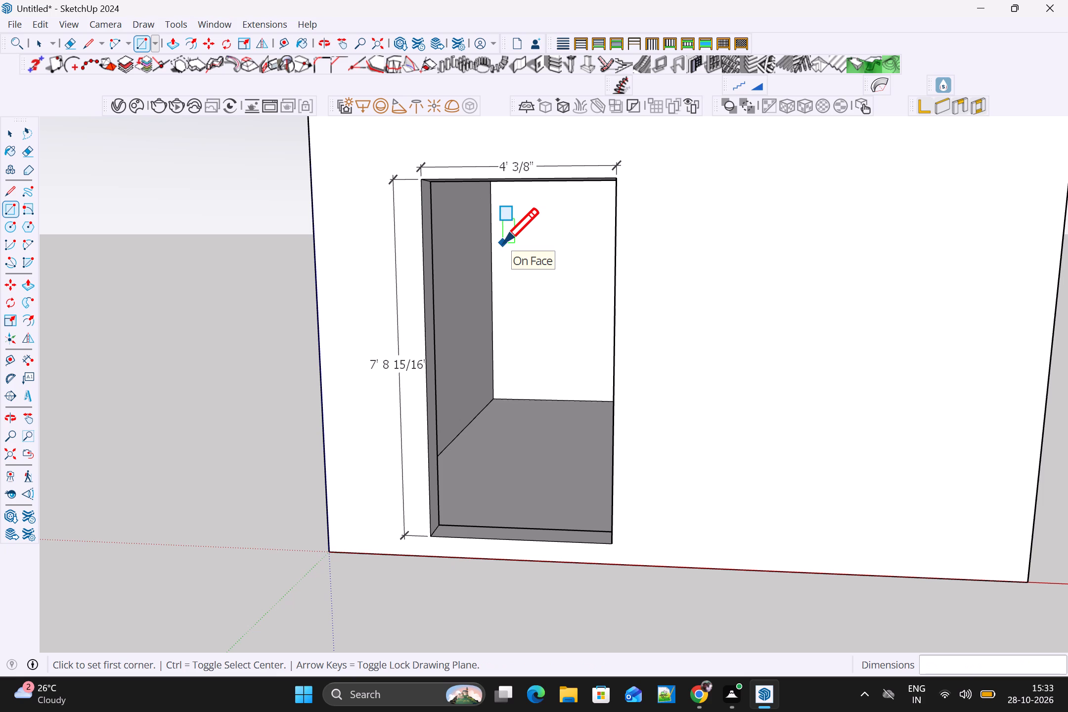
{"action": "left_click", "coordinate": [421, 178]}
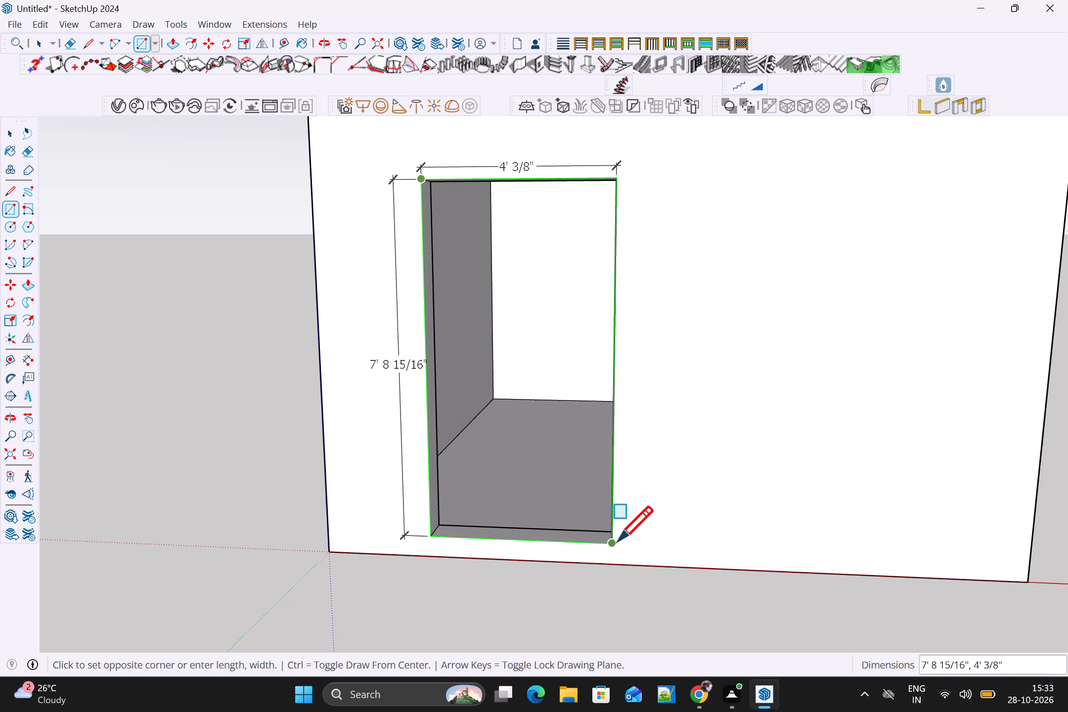
{"action": "left_click", "coordinate": [610, 545]}
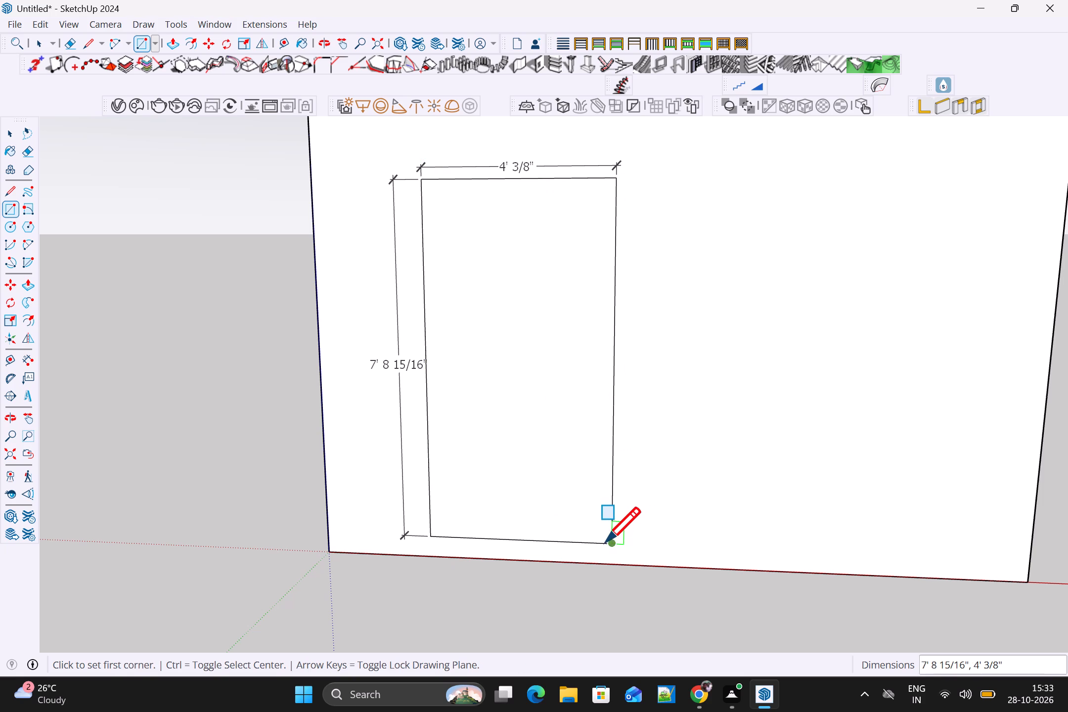
{"action": "key", "text": "space"}
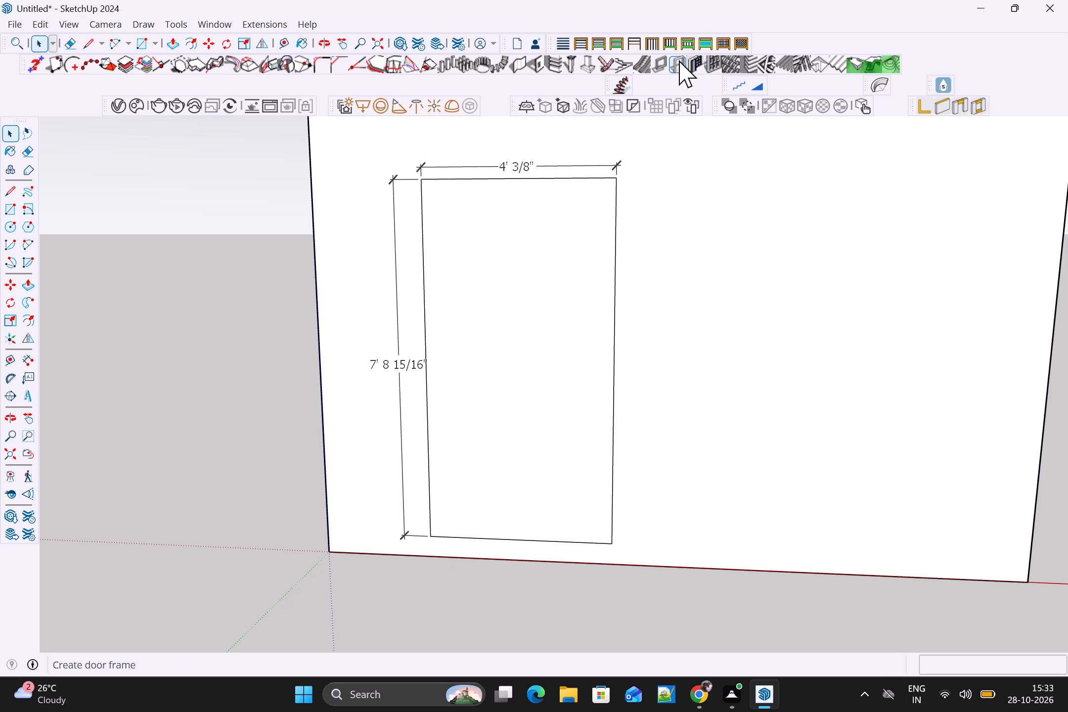
Open the Create Door Frame settings, move the dialog off the opening, and choose the recessed/extruded edge frame type.
{"action": "left_click", "coordinate": [681, 63]}
{"action": "left_click_drag", "start_coordinate": [311, 45], "coordinate": [313, 47]}
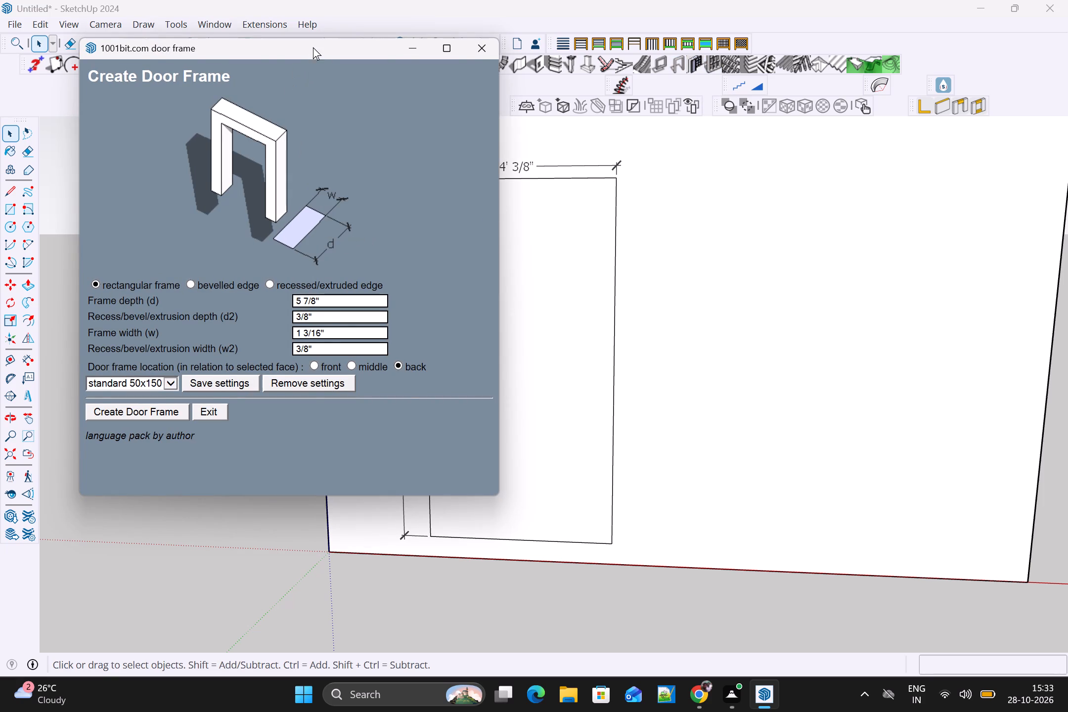
{"action": "left_click_drag", "start_coordinate": [313, 47], "coordinate": [833, 117]}
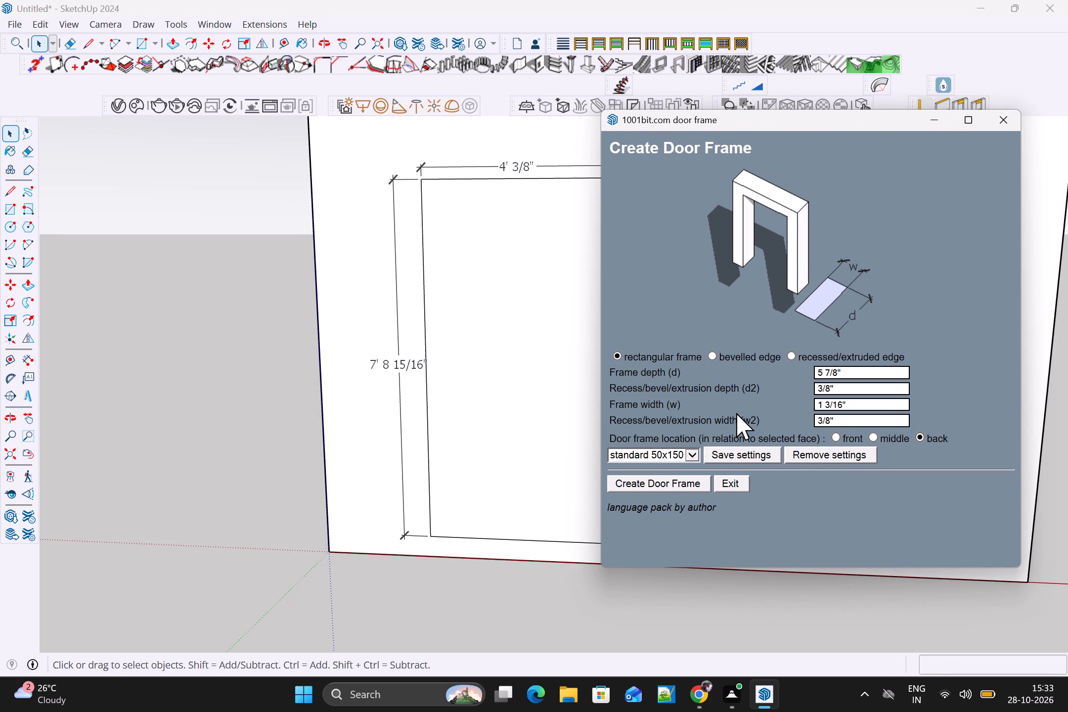
{"action": "left_click", "coordinate": [712, 353]}
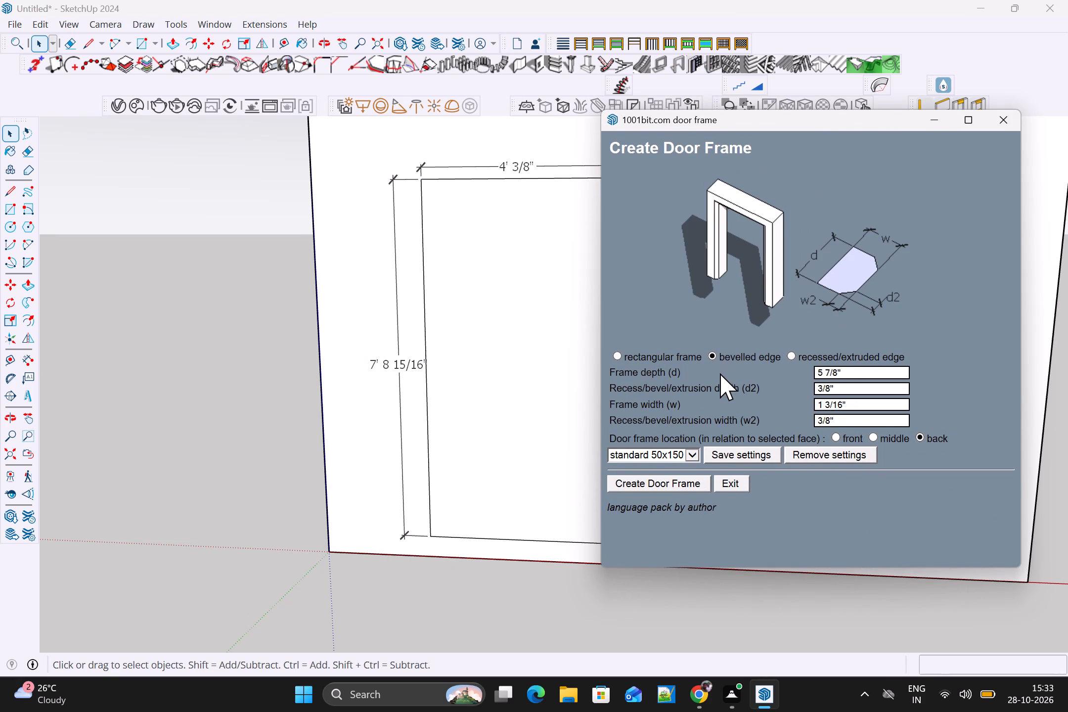
{"action": "left_click", "coordinate": [792, 358]}
Set the door frame depth to 7" and its recess/extrusion depth to 2.
{"action": "left_click", "coordinate": [848, 375]}
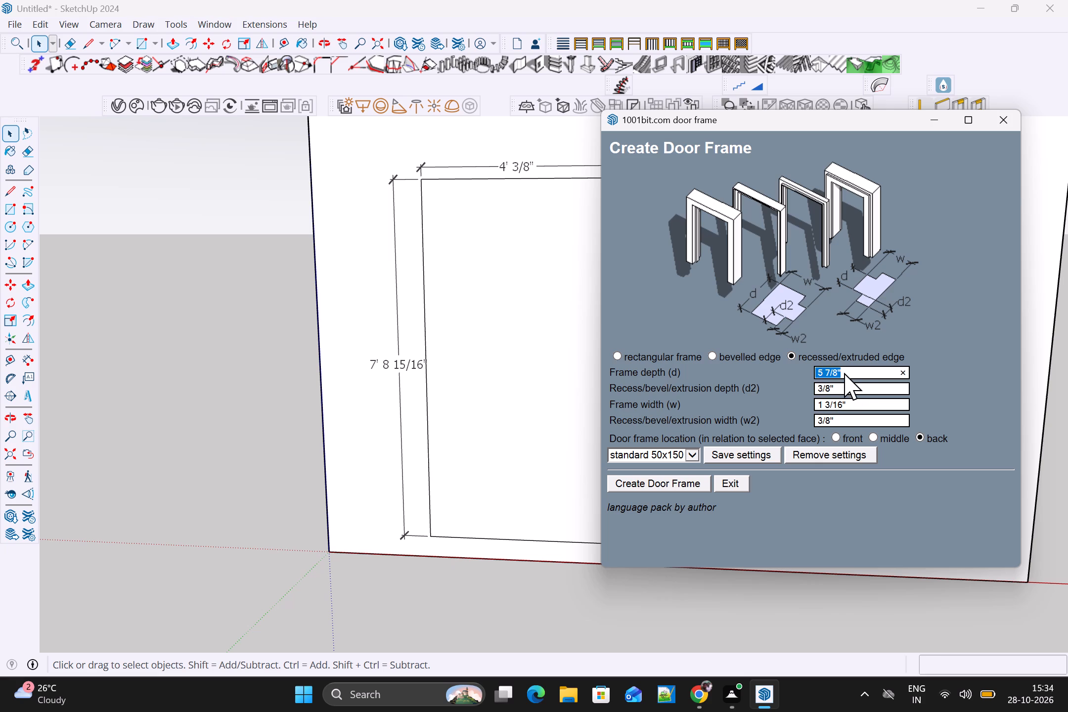
{"action": "key", "text": "BackSpace"}
{"action": "type", "text": "7\""}
{"action": "left_click", "coordinate": [840, 389]}
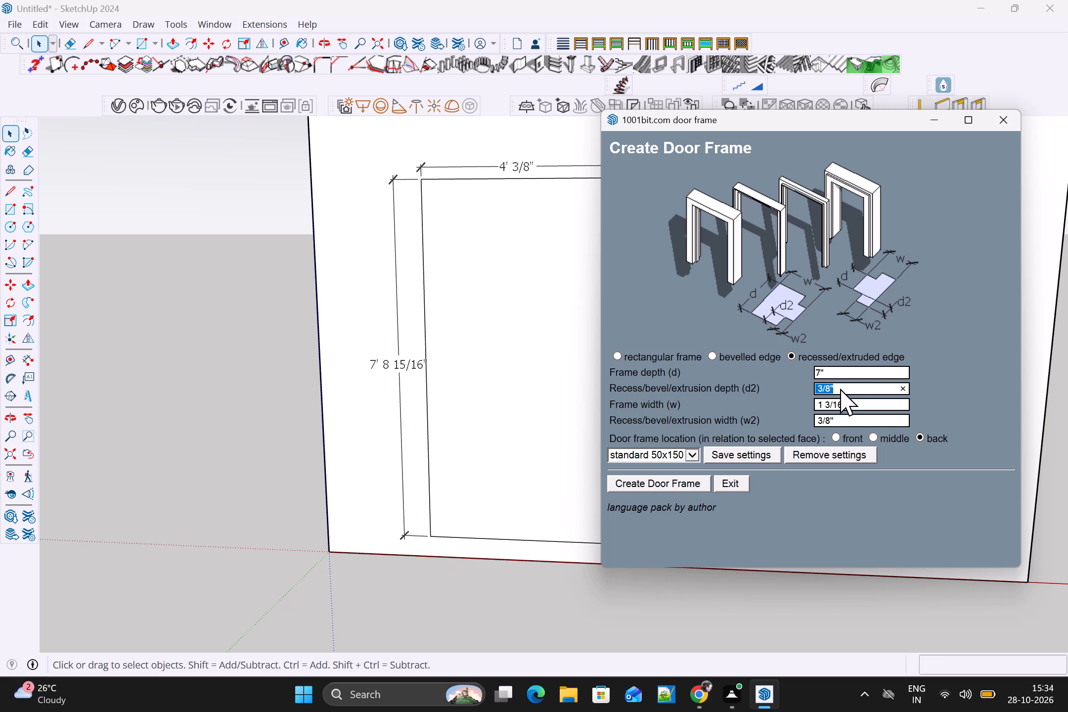
{"action": "key", "text": "BackSpace"}
{"action": "key", "text": "2"}
Set the door frame width to 3" and its recess/extrusion width to 2.
{"action": "left_click", "coordinate": [861, 405]}
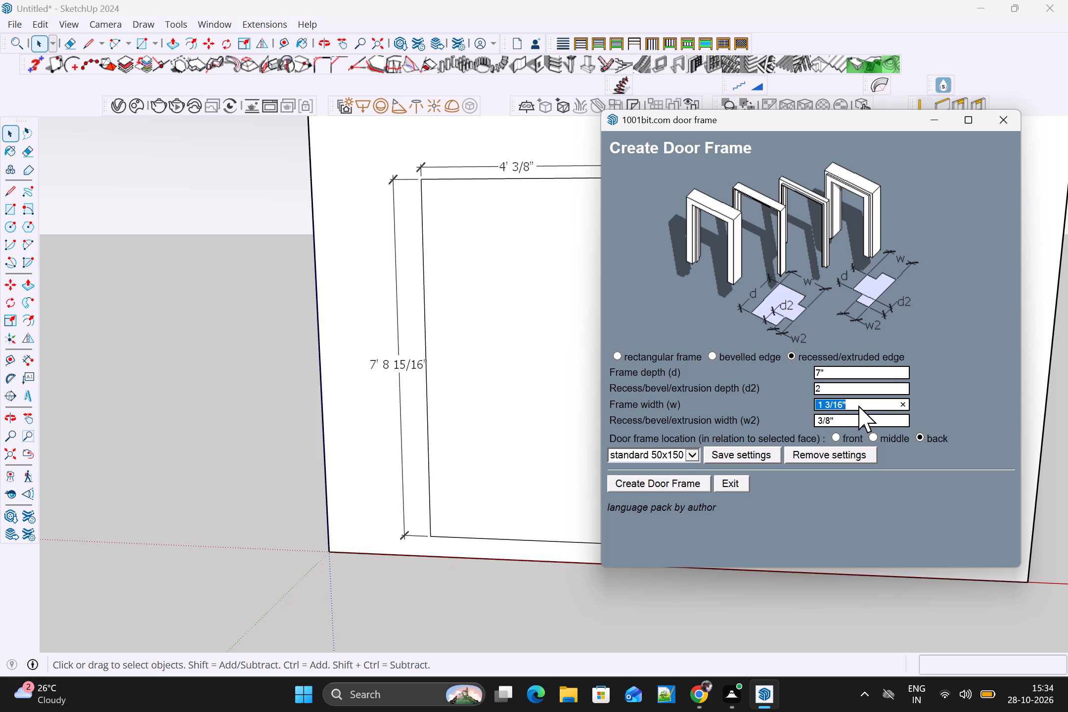
{"action": "key", "text": "3"}
{"action": "key", "text": "Return"}
{"action": "key", "text": "shift+quotedbl"}
{"action": "left_click", "coordinate": [842, 421]}
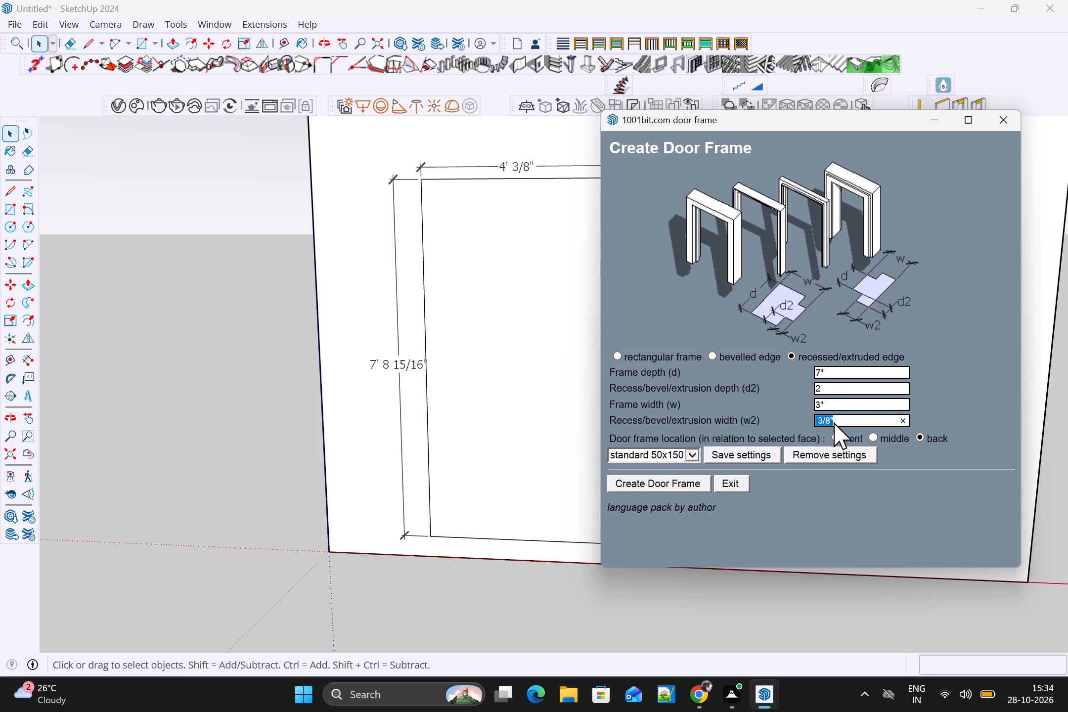
{"action": "key", "text": "BackSpace"}
{"action": "key", "text": "1"}
{"action": "type", "text": "1'"}
{"action": "key", "text": "BackSpace"}
{"action": "key", "text": "BackSpace"}
{"action": "key", "text": "BackSpace"}
{"action": "key", "text": "2"}
Create the door frame with these settings on the face closing the room's door opening.
{"action": "left_click", "coordinate": [697, 479]}
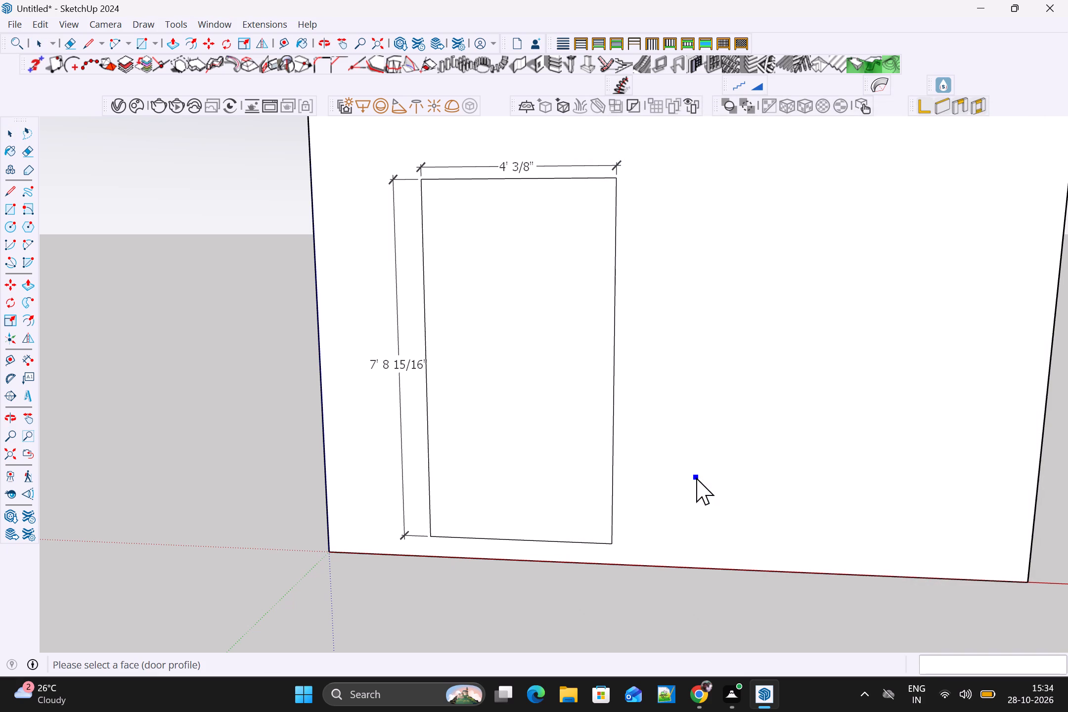
{"action": "left_click", "coordinate": [444, 181]}
Examine the new door frame's recessed profile in the opening from both sides and at its base.
{"action": "middle_click_drag", "start_coordinate": [508, 469], "coordinate": [425, 486]}
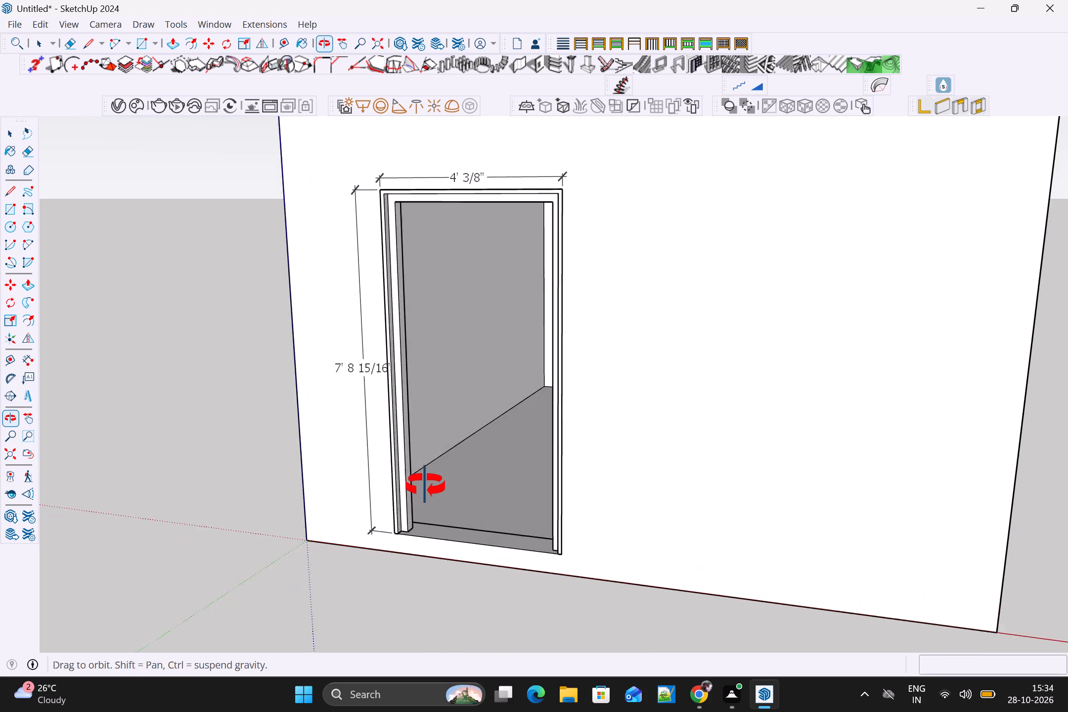
{"action": "middle_click_drag", "start_coordinate": [425, 486], "coordinate": [232, 504]}
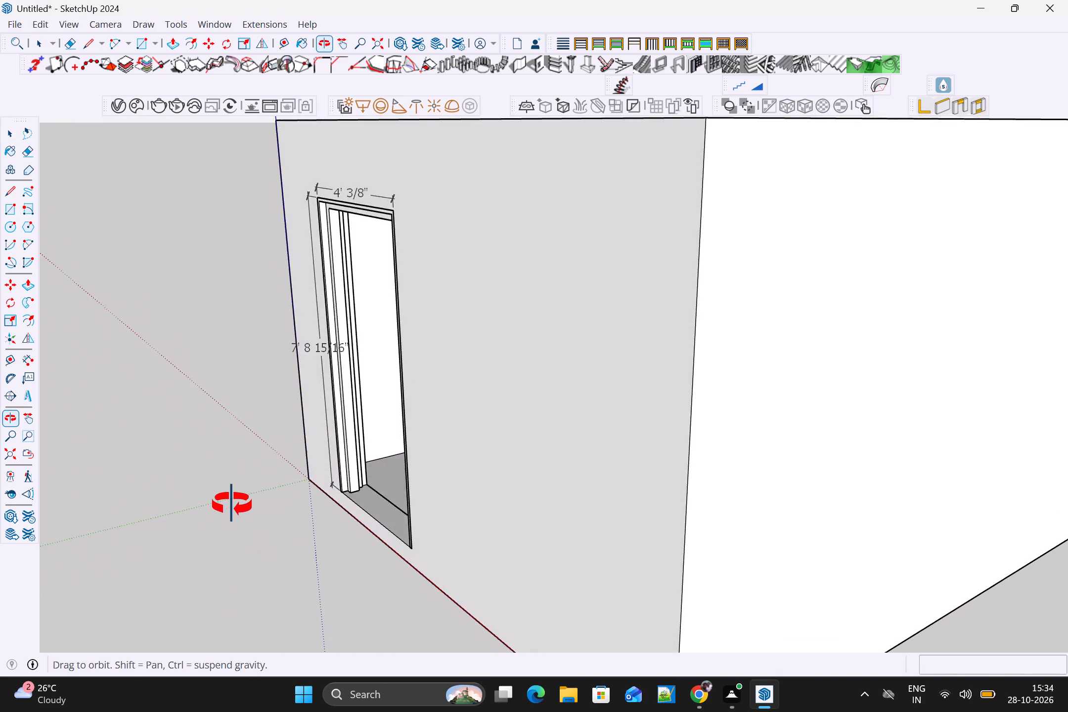
{"action": "middle_click_drag", "start_coordinate": [232, 504], "coordinate": [242, 454]}
{"action": "scroll", "coordinate": [326, 450], "scroll_direction": "up", "scroll_amount": 5}
{"action": "scroll", "coordinate": [367, 456], "scroll_direction": "up", "scroll_amount": 1}
{"action": "middle_click_drag", "start_coordinate": [367, 456], "coordinate": [247, 500]}
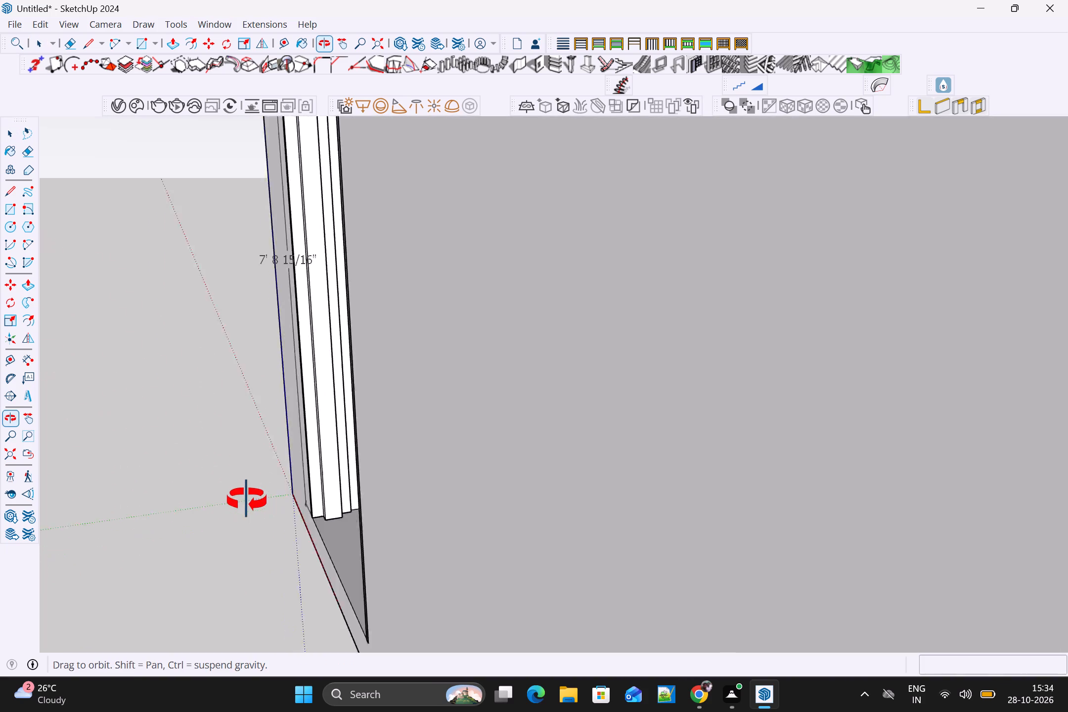
{"action": "middle_click_drag", "start_coordinate": [247, 500], "coordinate": [881, 571]}
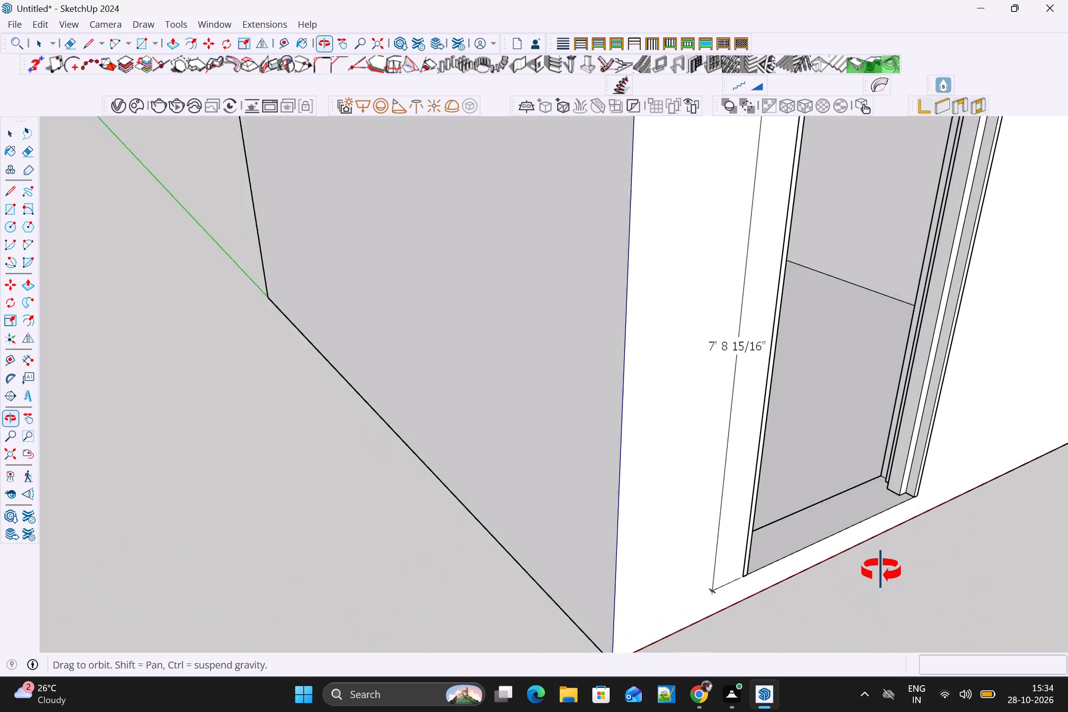
{"action": "middle_click_drag", "start_coordinate": [881, 571], "coordinate": [785, 637]}
{"action": "scroll", "coordinate": [876, 565], "scroll_direction": "up", "scroll_amount": 3}
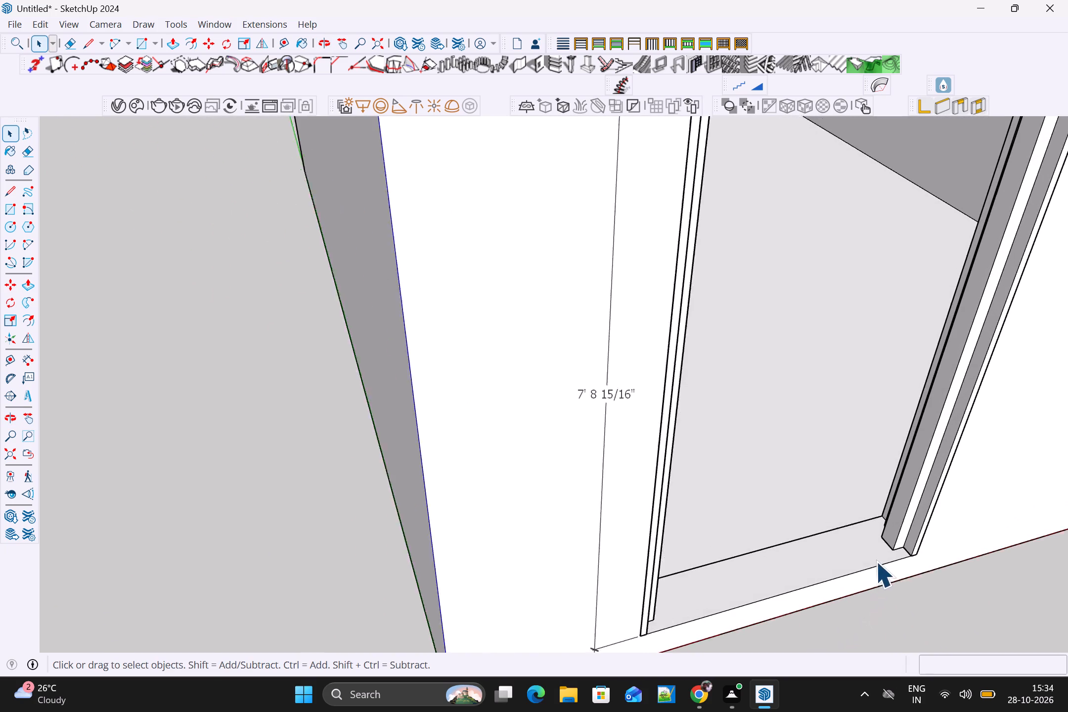
{"action": "scroll", "coordinate": [876, 561], "scroll_direction": "up", "scroll_amount": 3}
{"action": "middle_click_drag", "start_coordinate": [868, 560], "coordinate": [893, 590]}
{"action": "middle_click_drag", "start_coordinate": [874, 582], "coordinate": [850, 567]}
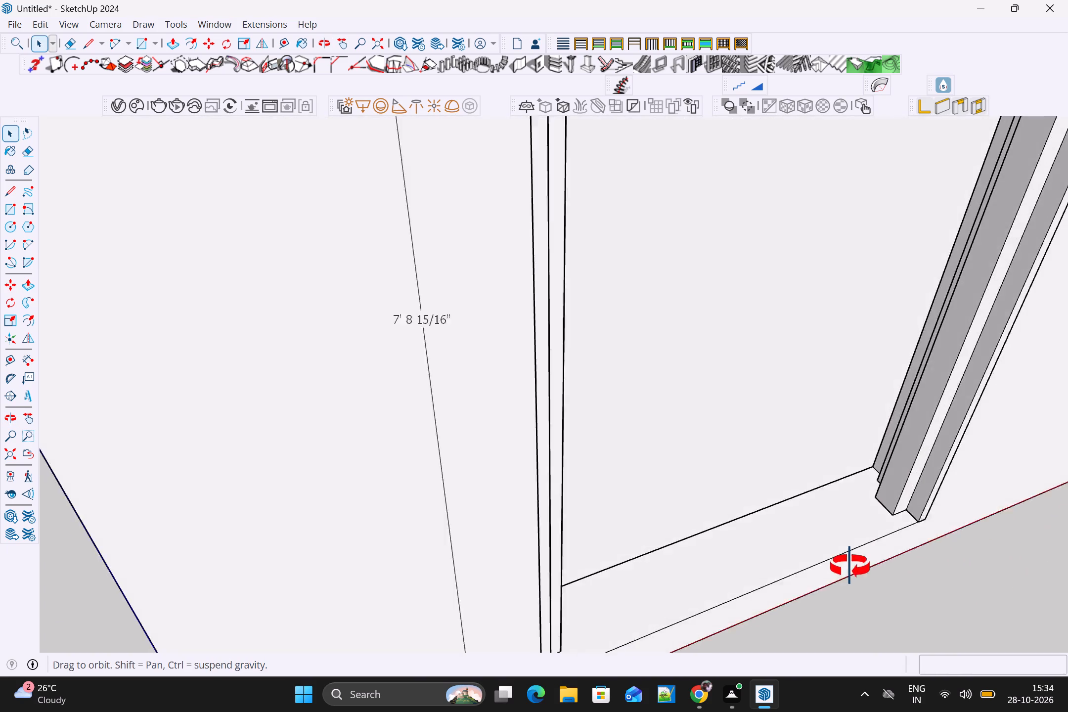
{"action": "middle_click_drag", "start_coordinate": [850, 567], "coordinate": [639, 508]}
{"action": "scroll", "coordinate": [643, 509], "scroll_direction": "down", "scroll_amount": 2}
{"action": "middle_click_drag", "start_coordinate": [633, 529], "coordinate": [293, 561]}
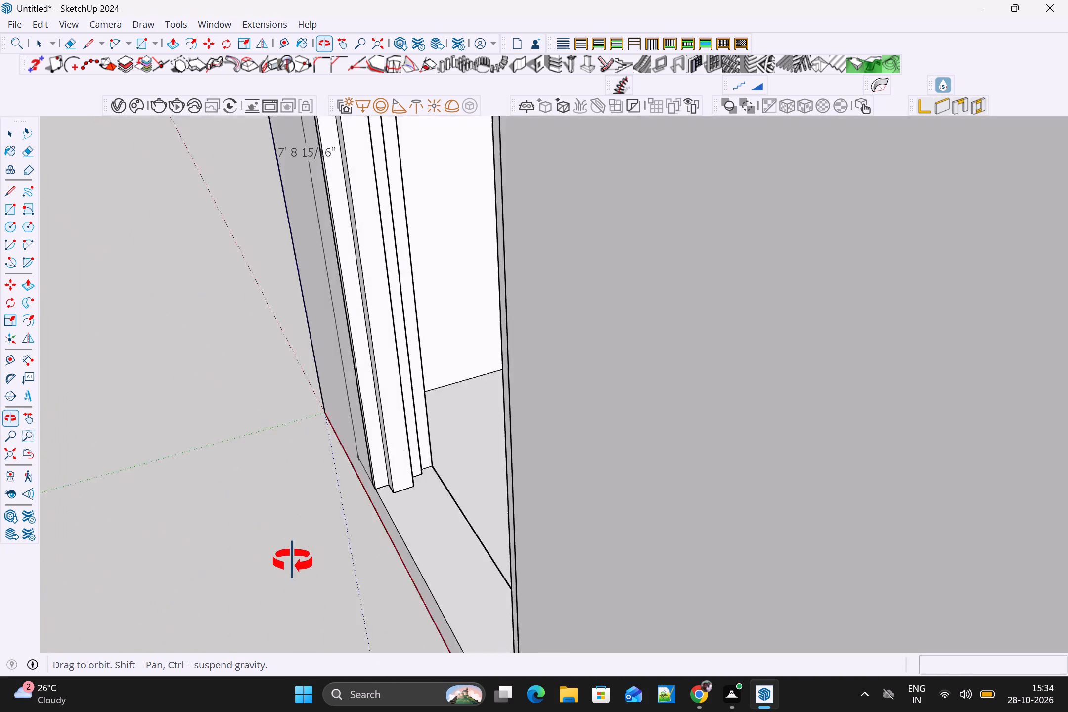
{"action": "middle_click_drag", "start_coordinate": [293, 561], "coordinate": [517, 509]}
{"action": "scroll", "coordinate": [504, 504], "scroll_direction": "down", "scroll_amount": 17}
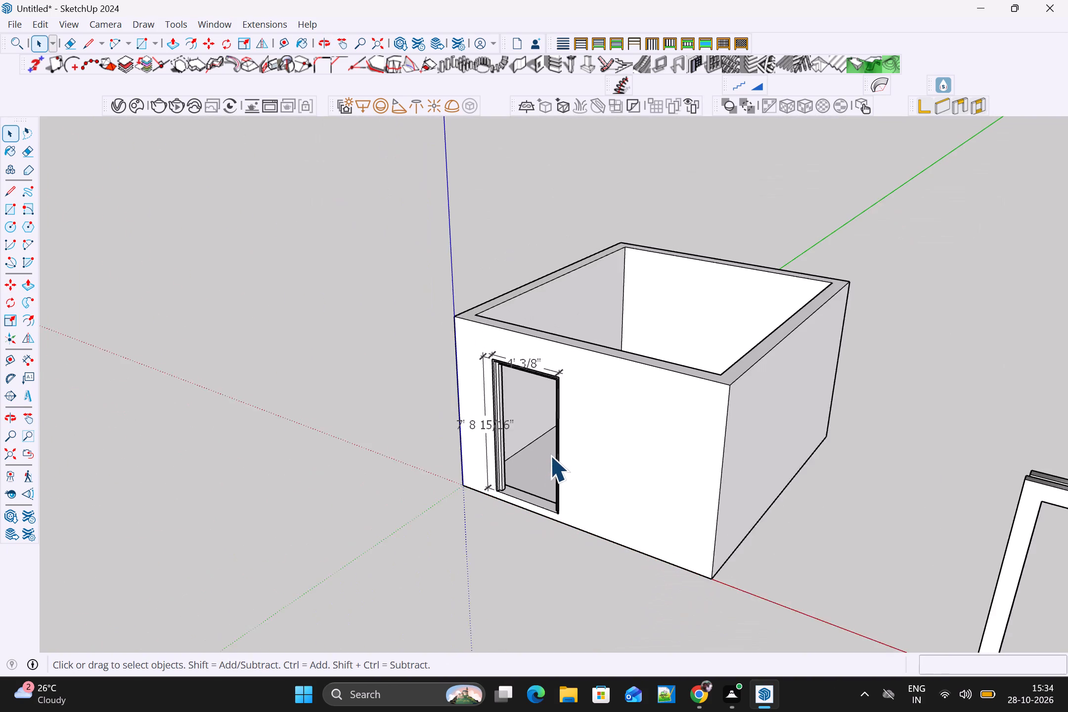
{"action": "scroll", "coordinate": [542, 463], "scroll_direction": "up", "scroll_amount": 8}
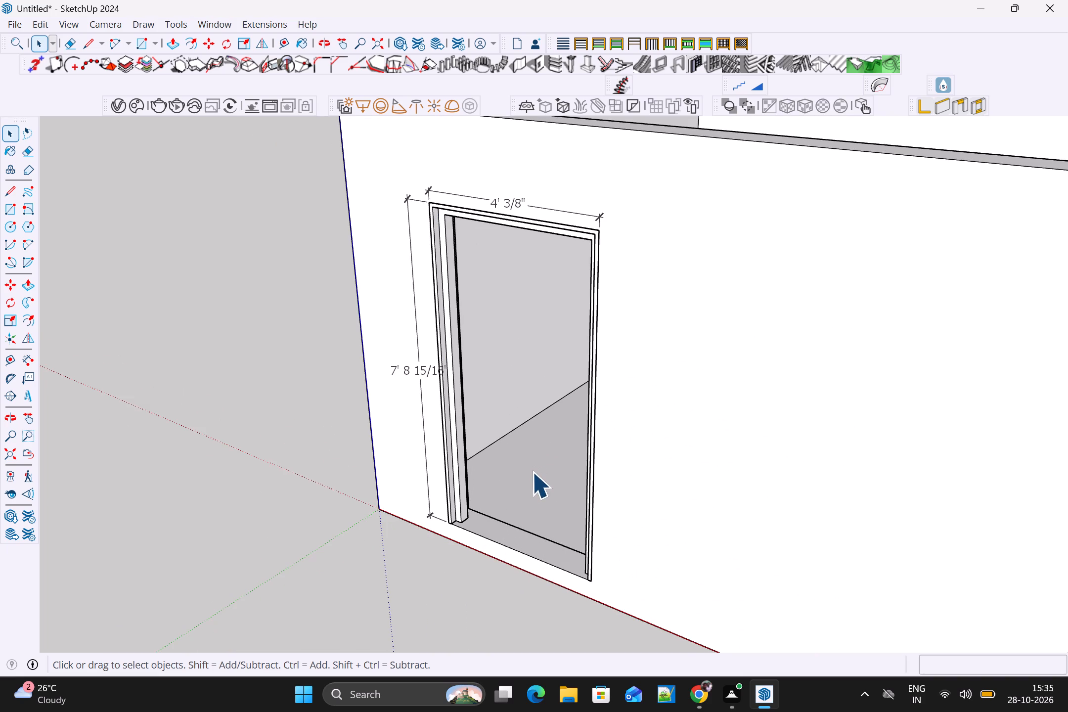
{"action": "scroll", "coordinate": [537, 483], "scroll_direction": "down", "scroll_amount": 3}
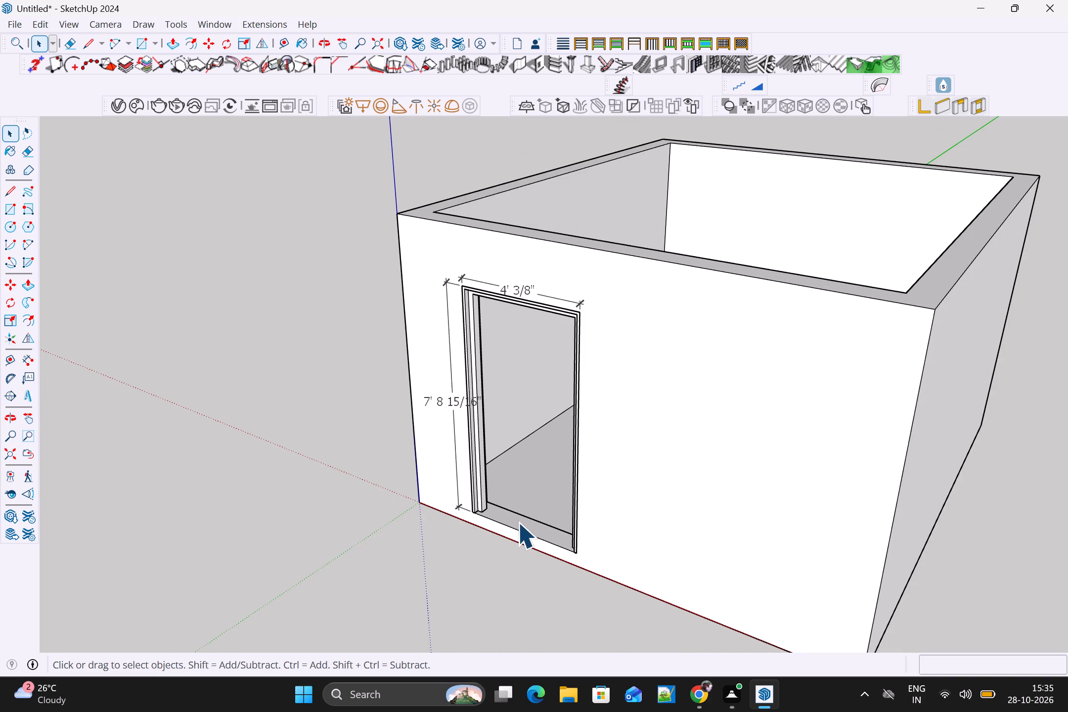
Delete the two spare frames standing beside the room along the red axis.
{"action": "middle_click_drag", "start_coordinate": [523, 527], "coordinate": [276, 431], "text": "shift"}
{"action": "middle_click_drag", "start_coordinate": [442, 499], "coordinate": [511, 534]}
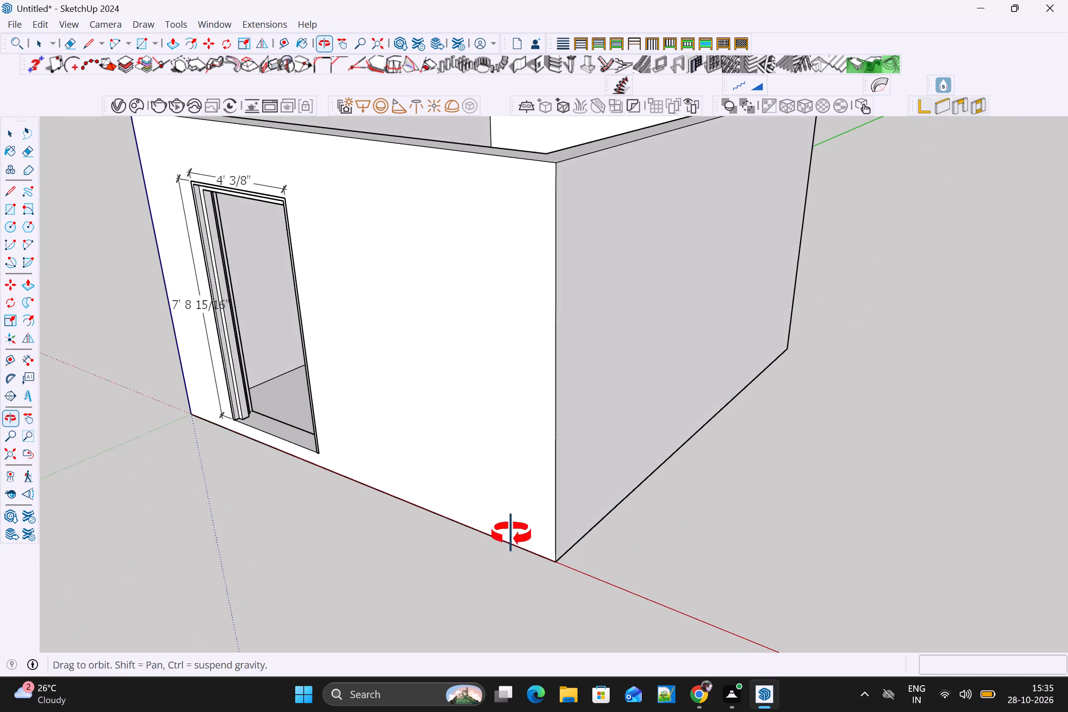
{"action": "middle_click_drag", "start_coordinate": [511, 534], "coordinate": [629, 466]}
{"action": "middle_click_drag", "start_coordinate": [635, 463], "coordinate": [372, 460], "text": "shift"}
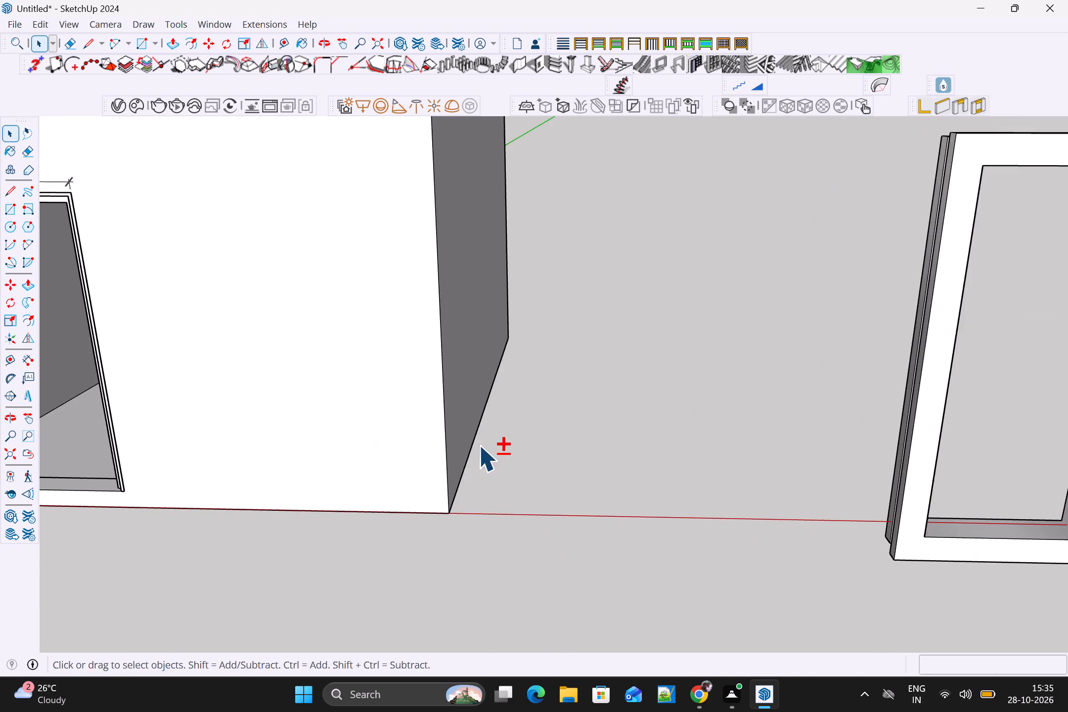
{"action": "scroll", "coordinate": [493, 457], "scroll_direction": "down", "scroll_amount": 5}
{"action": "scroll", "coordinate": [717, 487], "scroll_direction": "down", "scroll_amount": 4}
{"action": "key", "text": "space"}
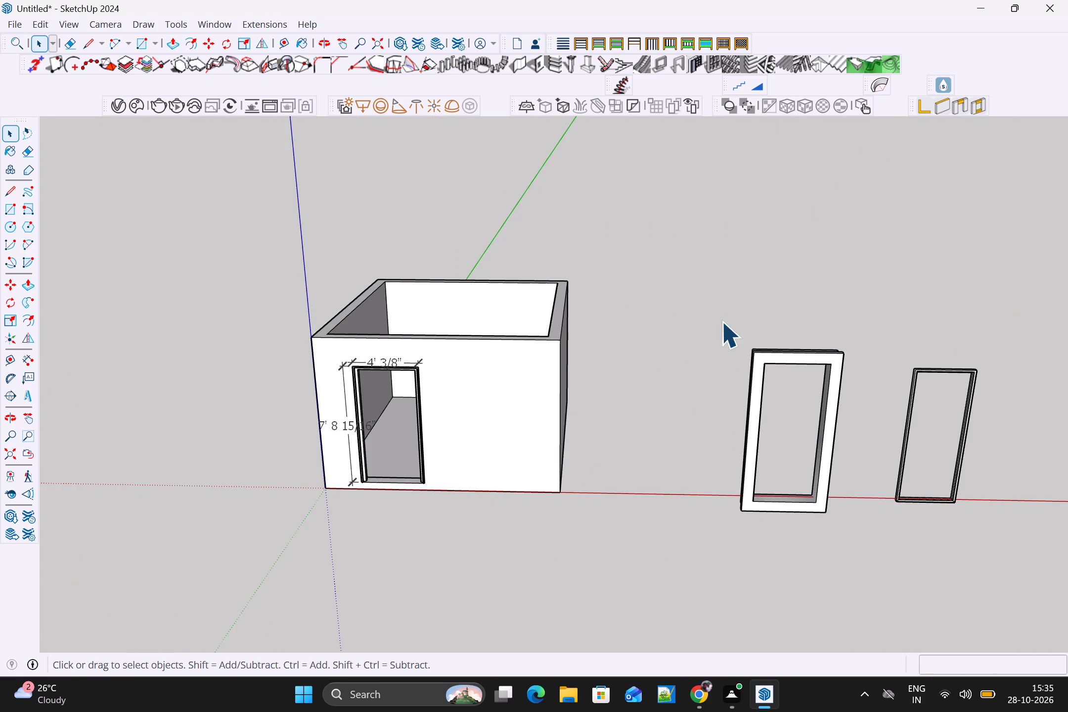
{"action": "left_click_drag", "start_coordinate": [727, 318], "coordinate": [1039, 570]}
{"action": "key", "text": "Delete"}
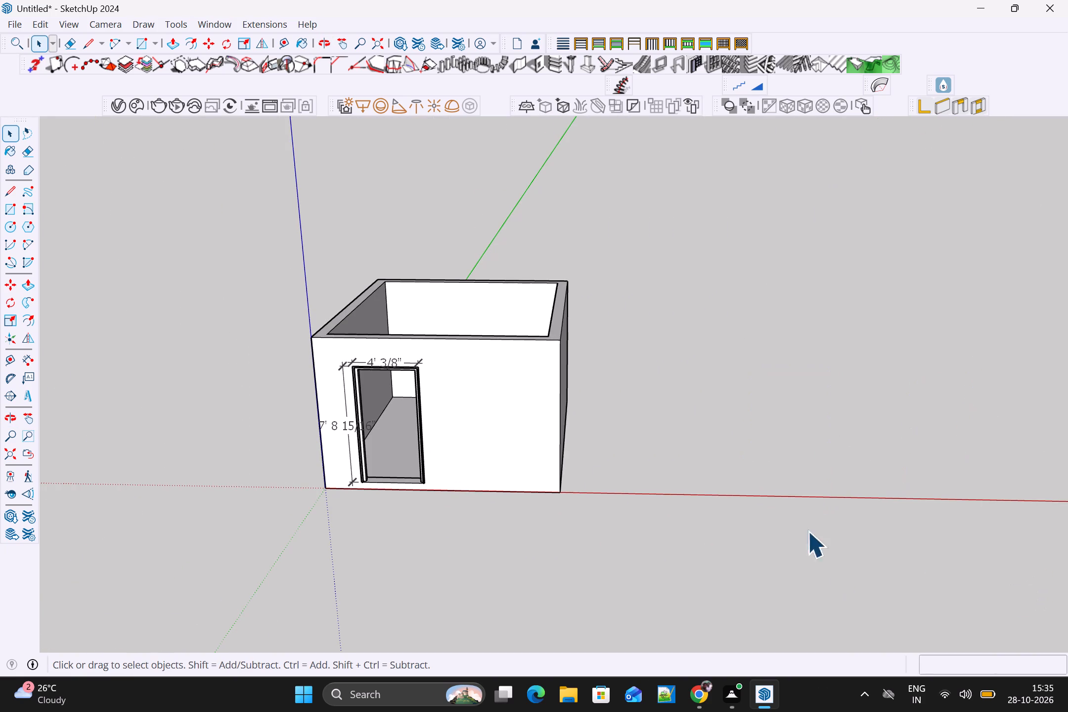
Draw an upright rectangle about 11' by 10' 6" on the red axis beside the room, parallel to the wall with the door.
{"action": "scroll", "coordinate": [468, 414], "scroll_direction": "up", "scroll_amount": 5}
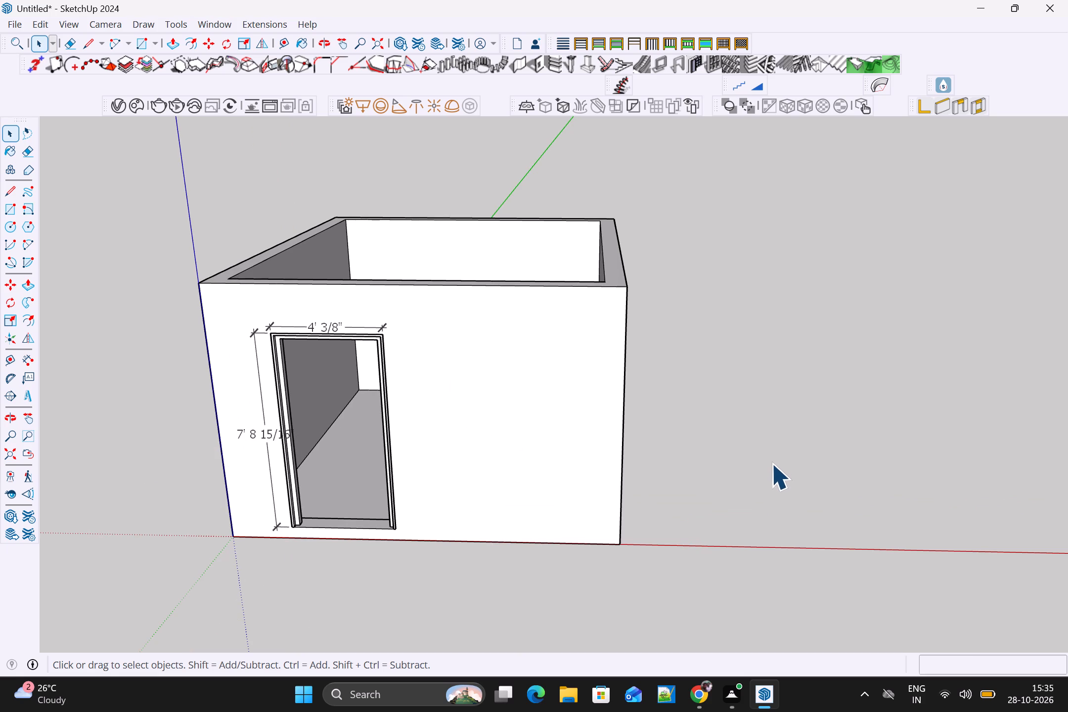
{"action": "key", "text": "r"}
{"action": "left_click", "coordinate": [705, 547]}
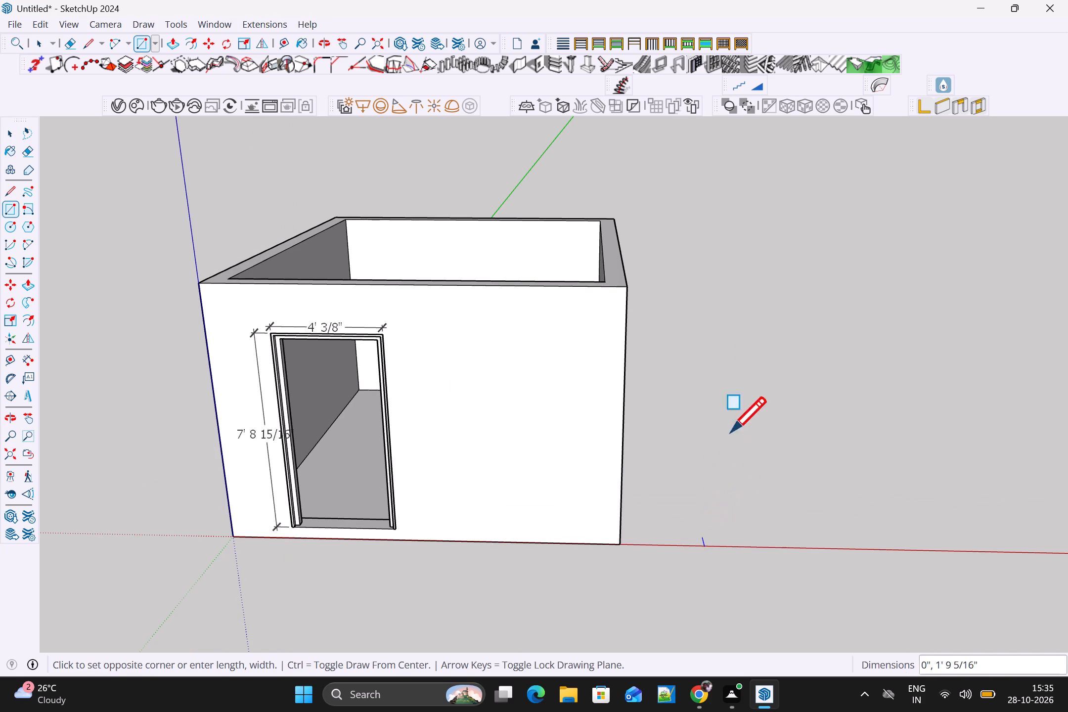
{"action": "key", "text": "Up"}
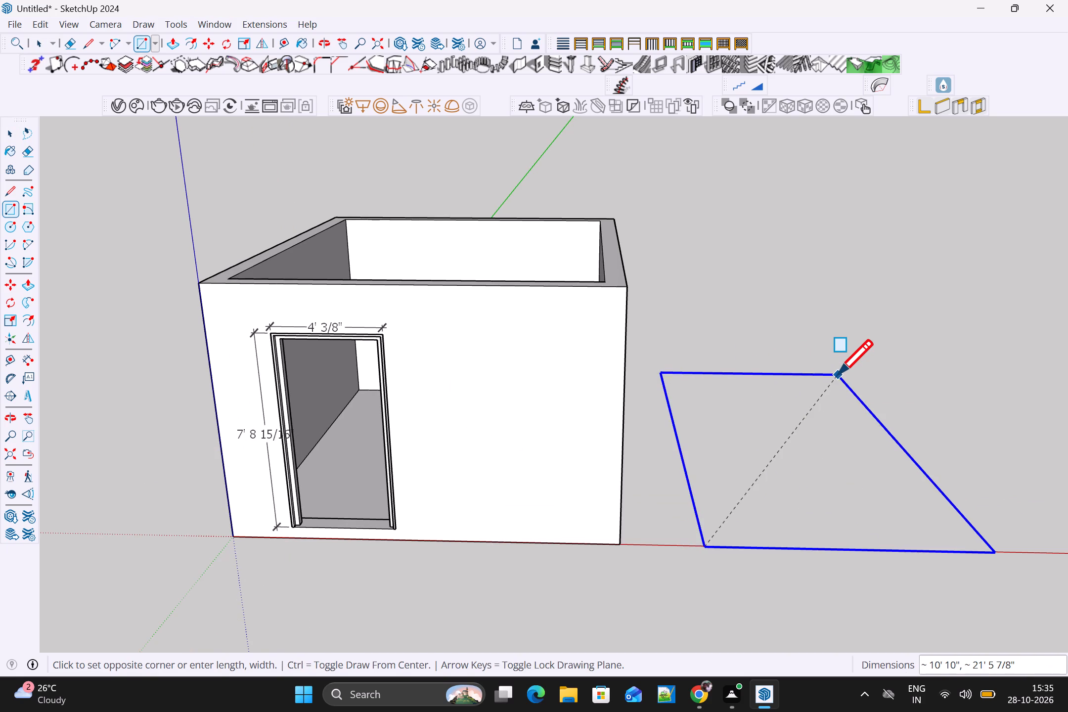
{"action": "key", "text": "Left"}
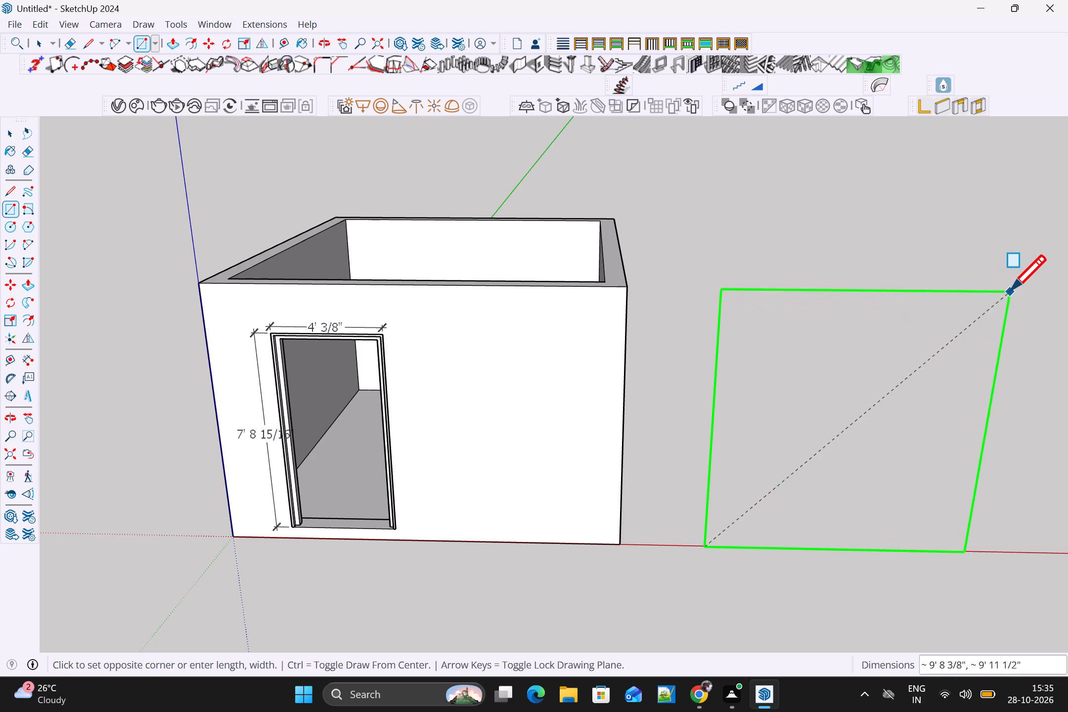
{"action": "left_click", "coordinate": [1051, 275]}
{"action": "scroll", "coordinate": [980, 353], "scroll_direction": "down", "scroll_amount": 3}
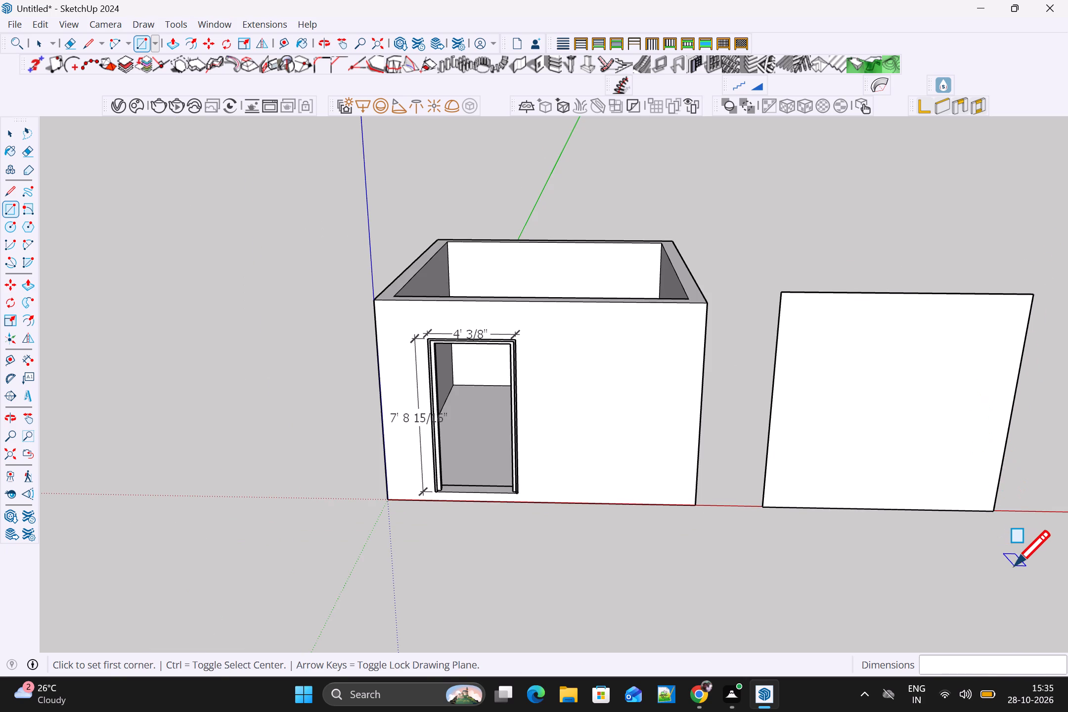
{"action": "middle_click_drag", "start_coordinate": [1016, 567], "coordinate": [714, 545], "text": "shift"}
{"action": "key", "text": "space"}
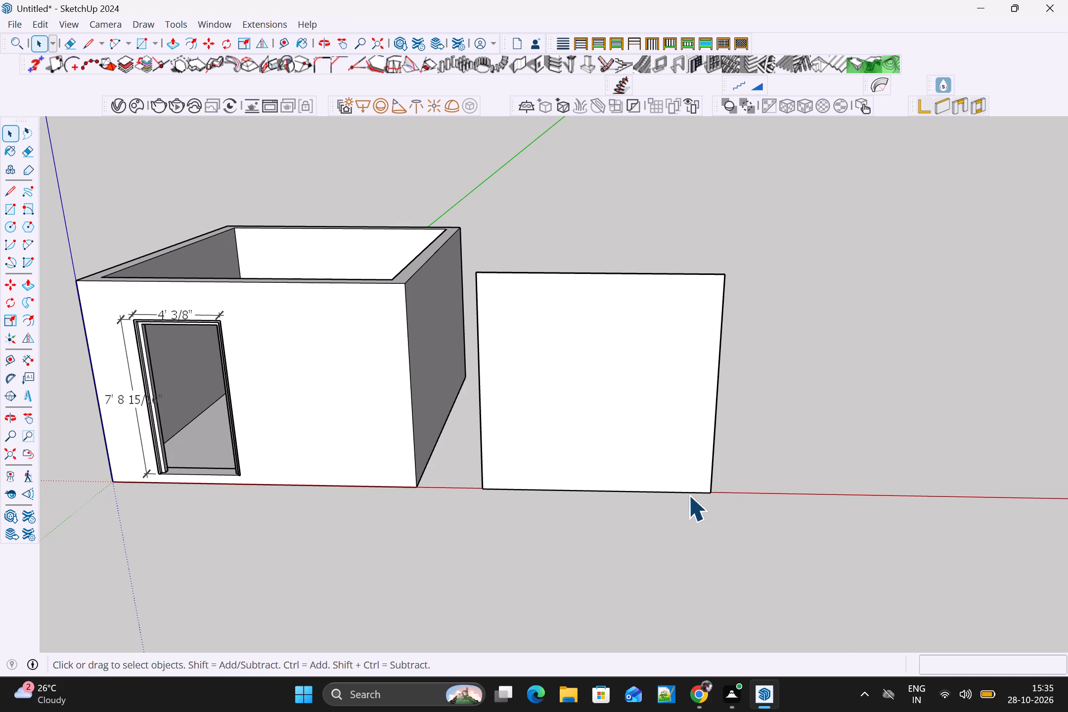
Push/Pull the new upright wall face beside the room to a thickness of 4".
{"action": "key", "text": "p"}
{"action": "left_click", "coordinate": [663, 396]}
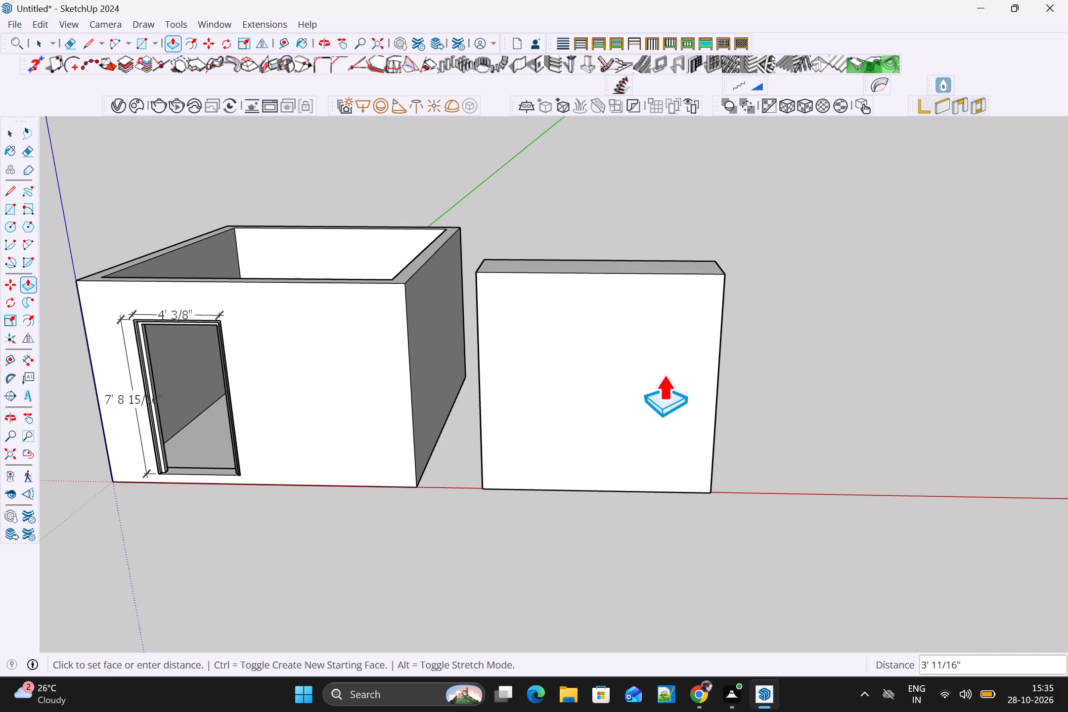
{"action": "type", "text": "4\""}
{"action": "key", "text": "Return"}
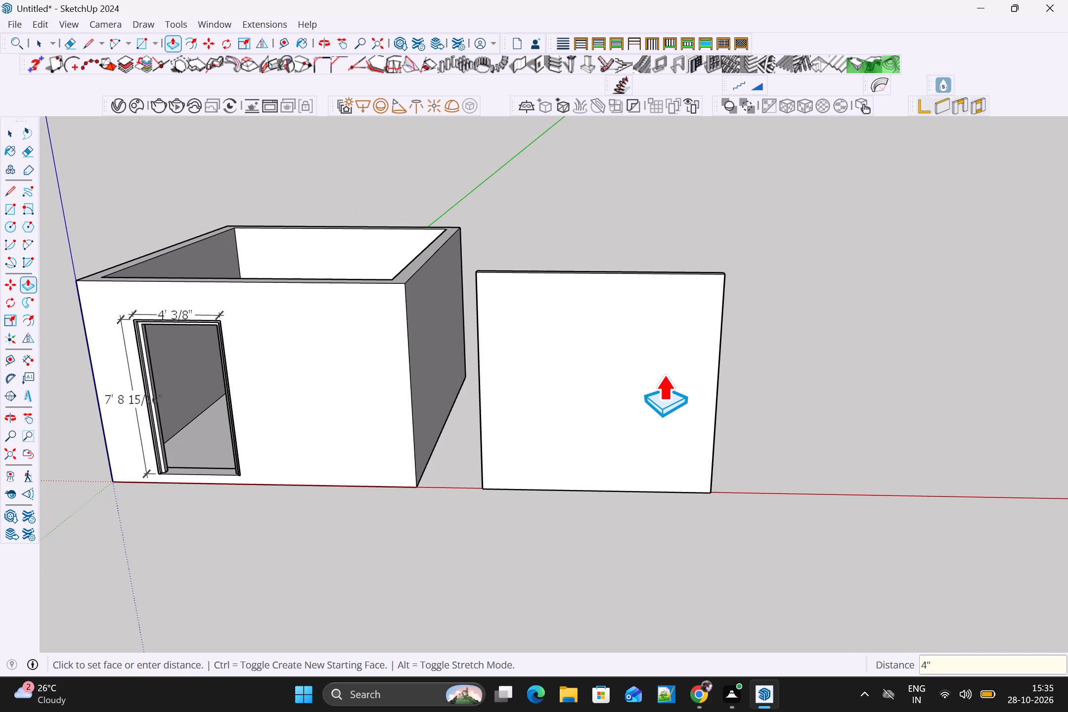
Group all the geometry of the 4" thick wall panel.
{"action": "key", "text": "space"}
{"action": "triple_click", "coordinate": [662, 370]}
{"action": "right_click", "coordinate": [662, 370]}
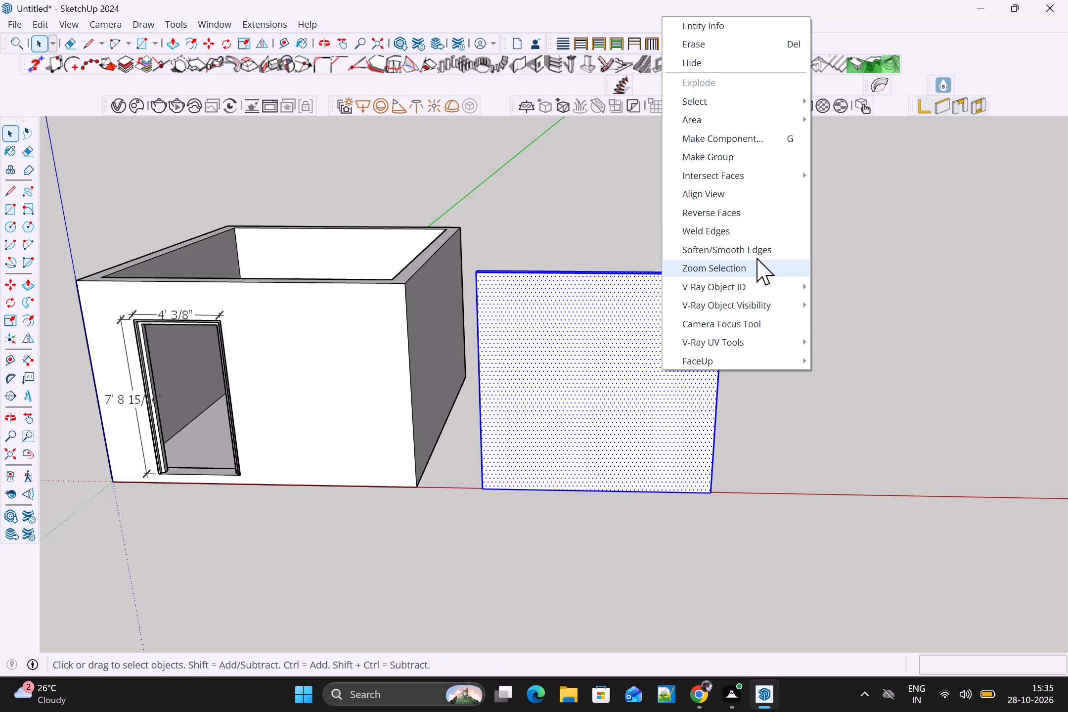
{"action": "left_click", "coordinate": [734, 158]}
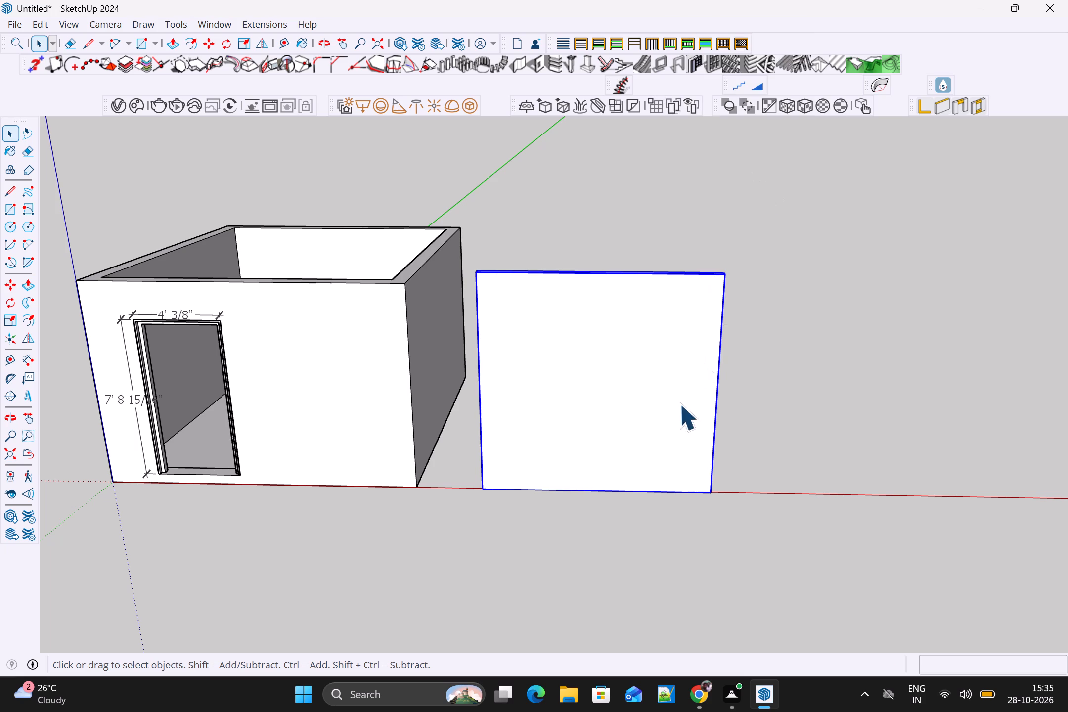
Copy the grouped wall panel about 13' 7" along the red axis and multiply it as a 3X array.
{"action": "key", "text": "m"}
{"action": "left_click", "coordinate": [712, 495]}
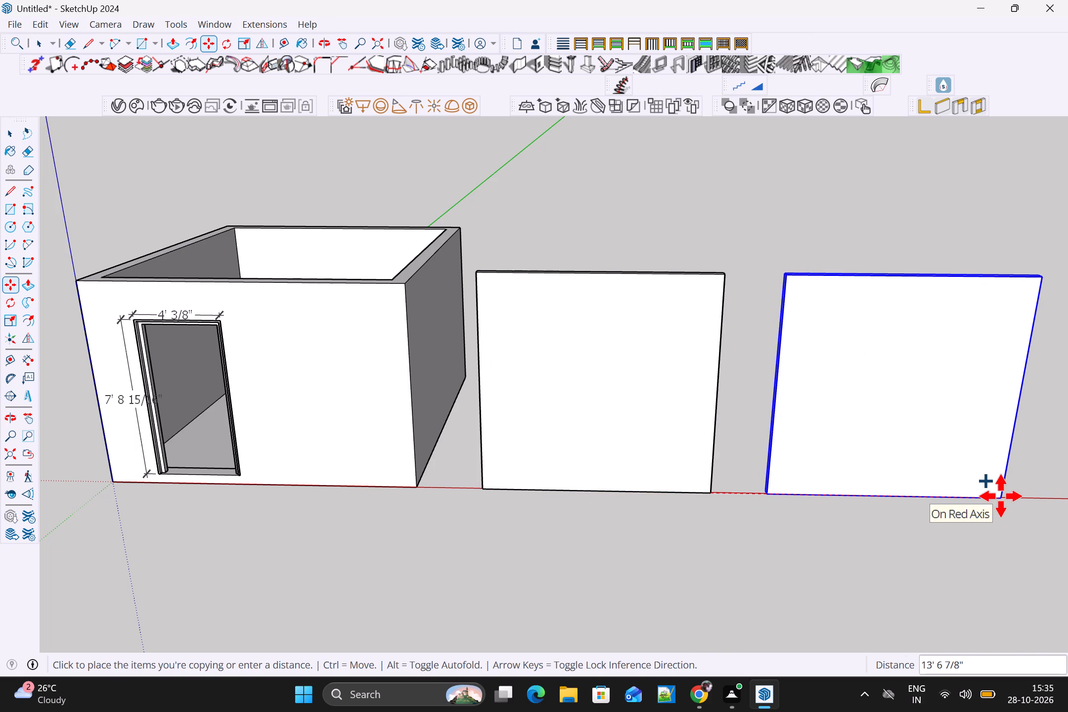
{"action": "middle_click_drag", "start_coordinate": [993, 494], "coordinate": [732, 489], "text": "shift"}
{"action": "left_click", "coordinate": [768, 488]}
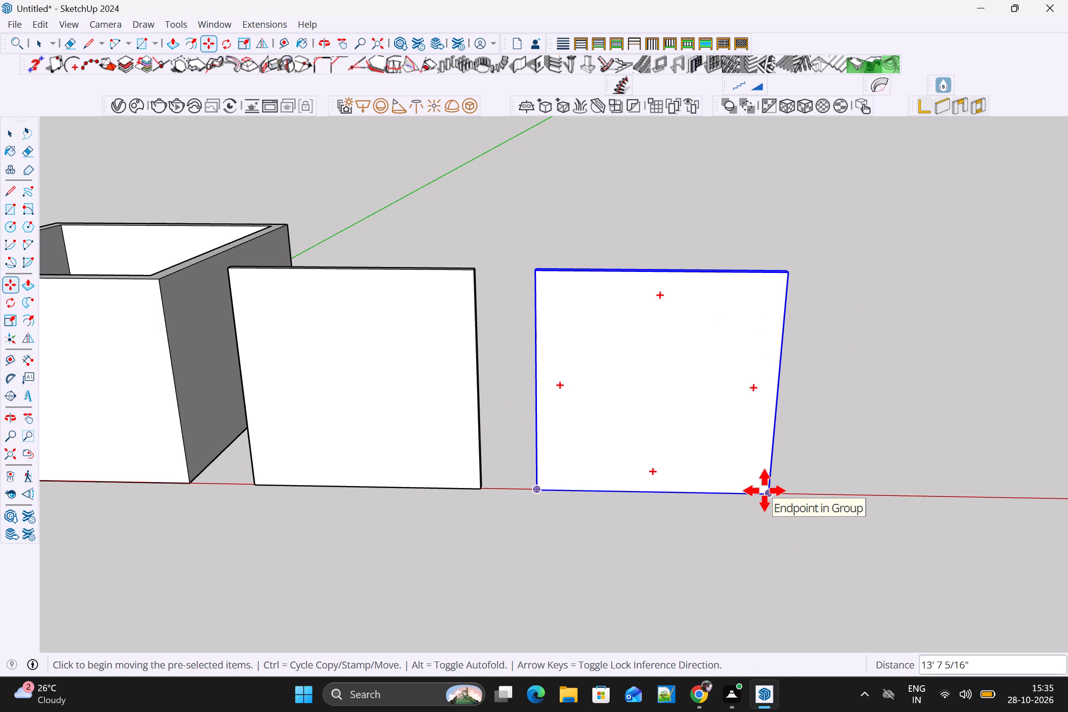
{"action": "type", "text": "3X"}
{"action": "key", "text": "Return"}
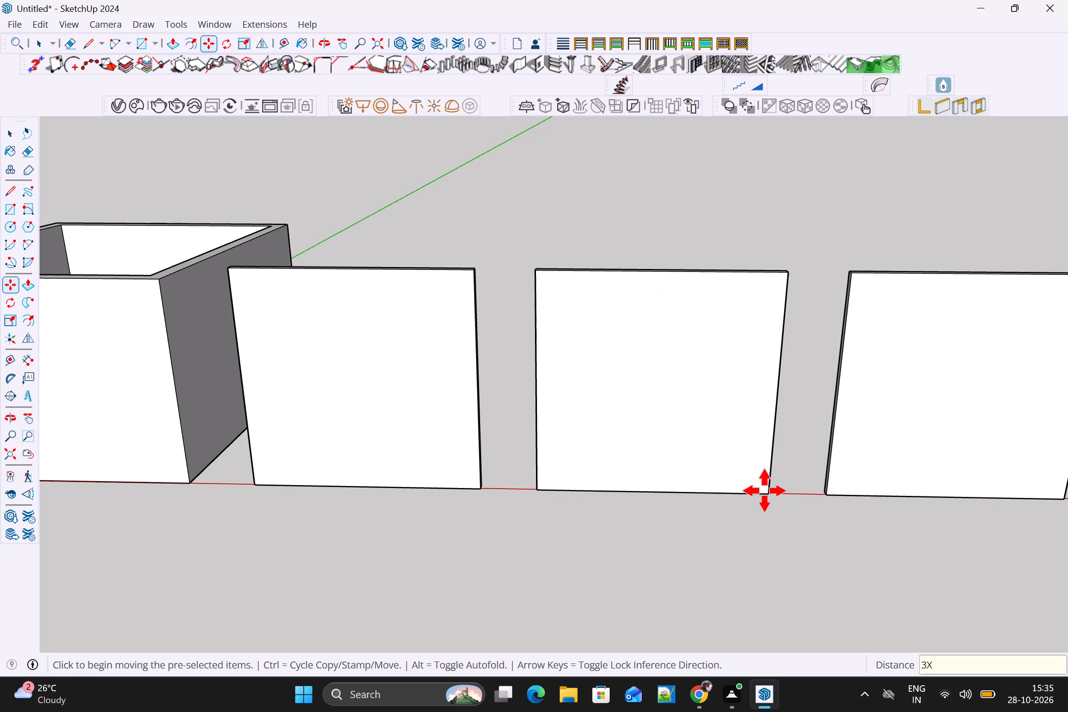
{"action": "scroll", "coordinate": [763, 491], "scroll_direction": "down", "scroll_amount": 1}
{"action": "key", "text": "space"}
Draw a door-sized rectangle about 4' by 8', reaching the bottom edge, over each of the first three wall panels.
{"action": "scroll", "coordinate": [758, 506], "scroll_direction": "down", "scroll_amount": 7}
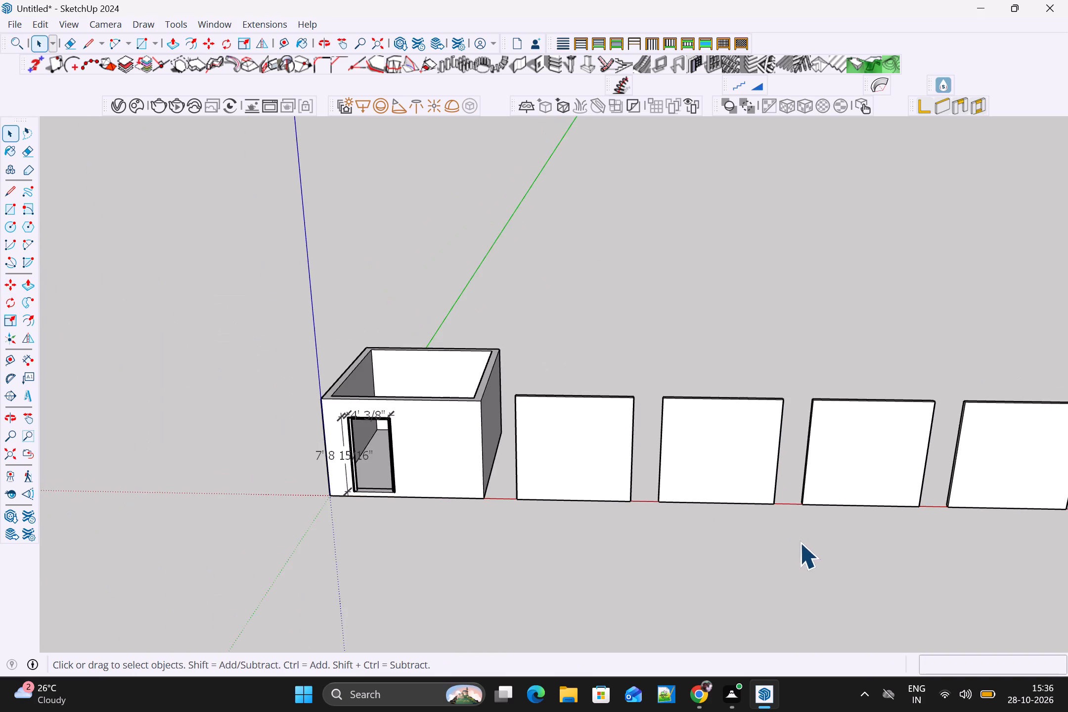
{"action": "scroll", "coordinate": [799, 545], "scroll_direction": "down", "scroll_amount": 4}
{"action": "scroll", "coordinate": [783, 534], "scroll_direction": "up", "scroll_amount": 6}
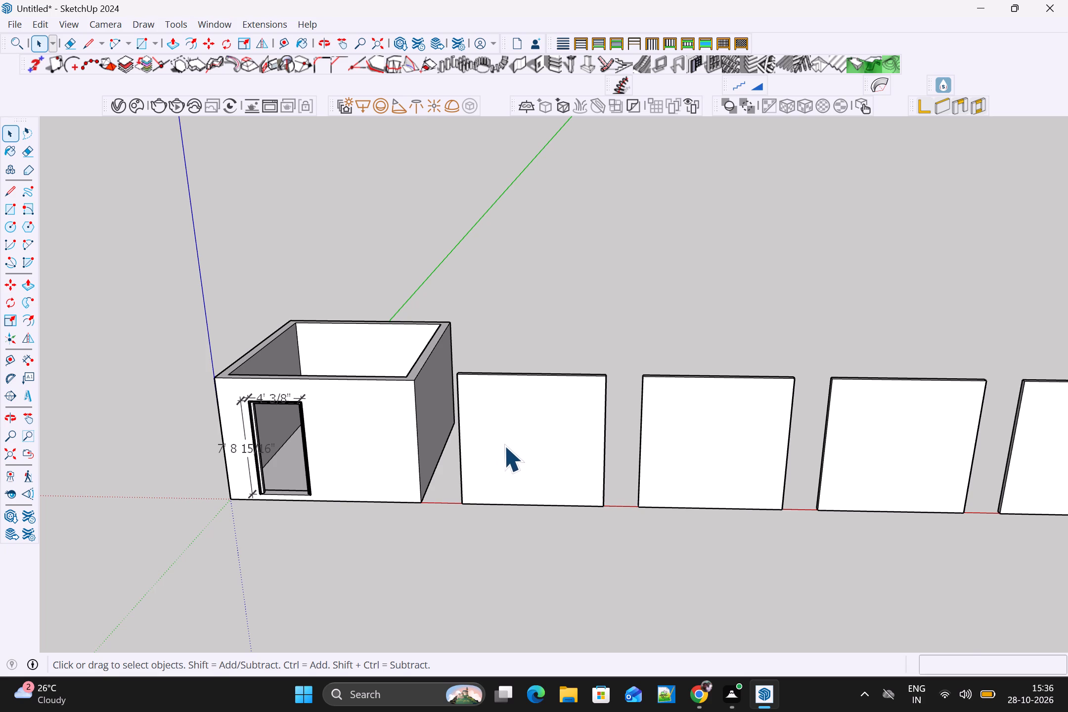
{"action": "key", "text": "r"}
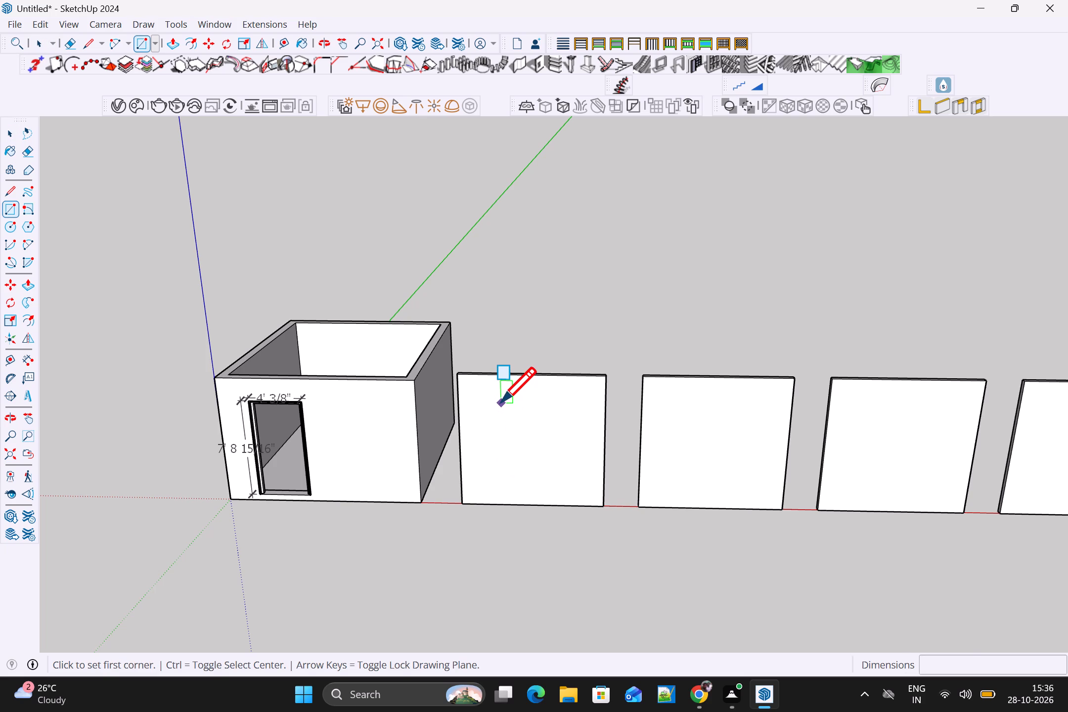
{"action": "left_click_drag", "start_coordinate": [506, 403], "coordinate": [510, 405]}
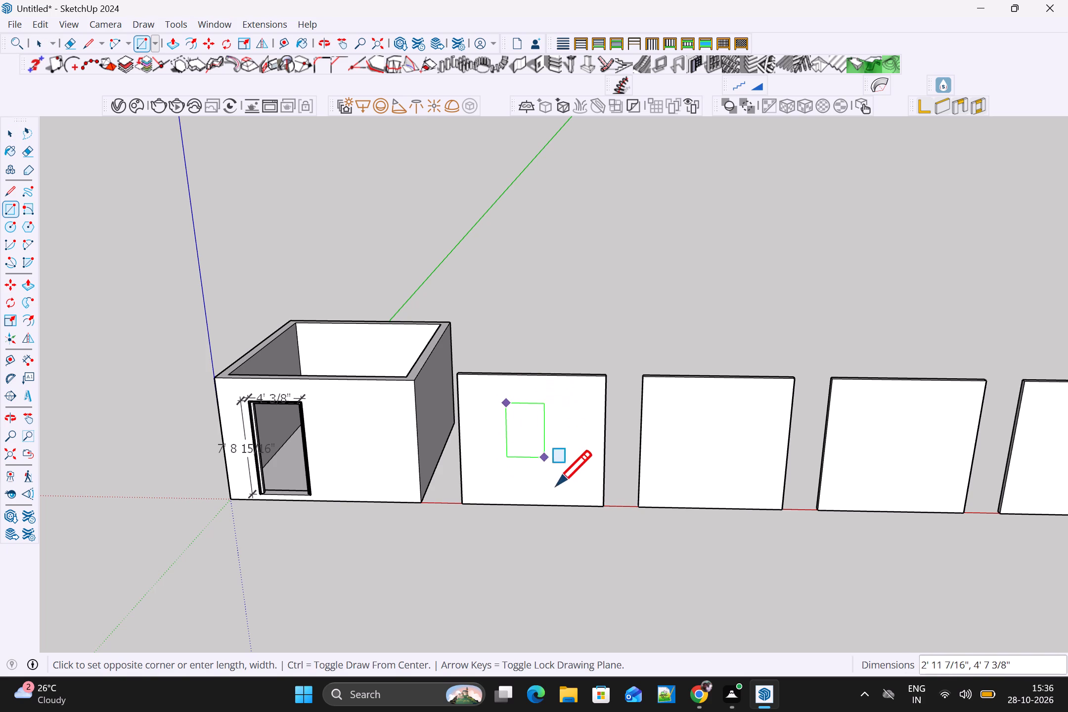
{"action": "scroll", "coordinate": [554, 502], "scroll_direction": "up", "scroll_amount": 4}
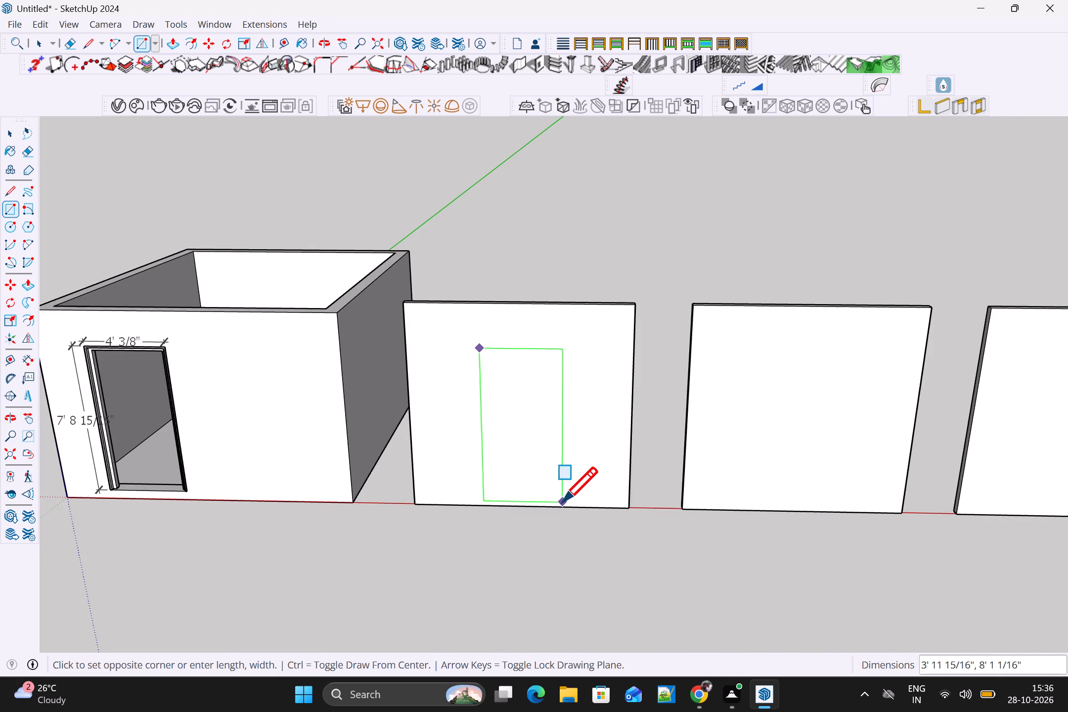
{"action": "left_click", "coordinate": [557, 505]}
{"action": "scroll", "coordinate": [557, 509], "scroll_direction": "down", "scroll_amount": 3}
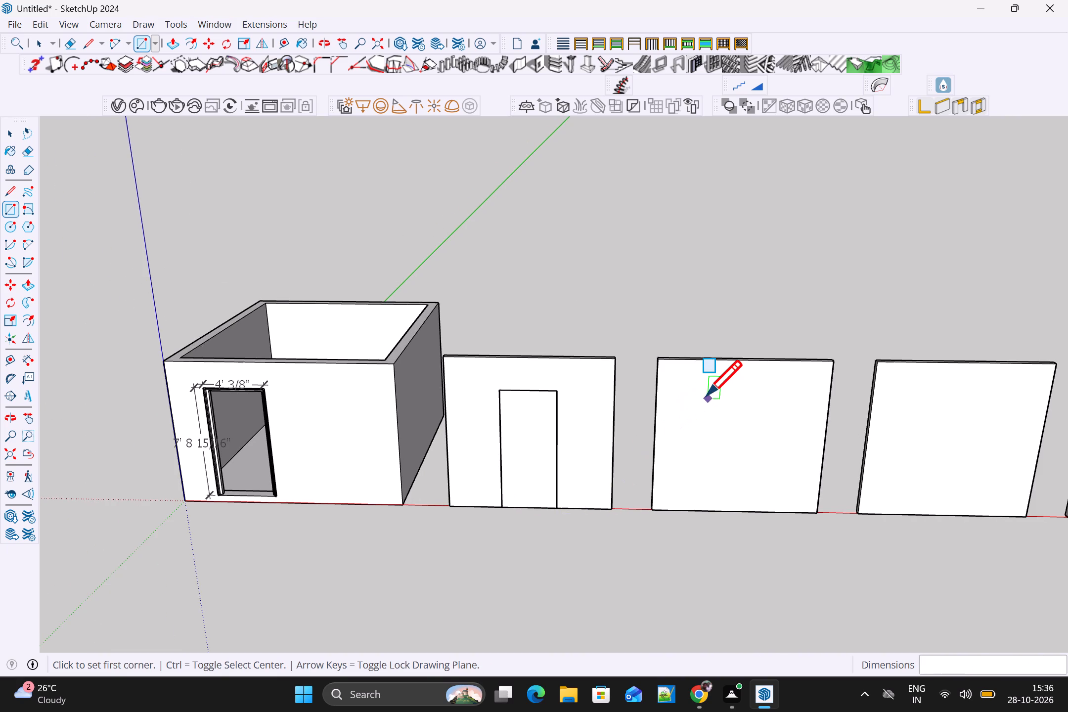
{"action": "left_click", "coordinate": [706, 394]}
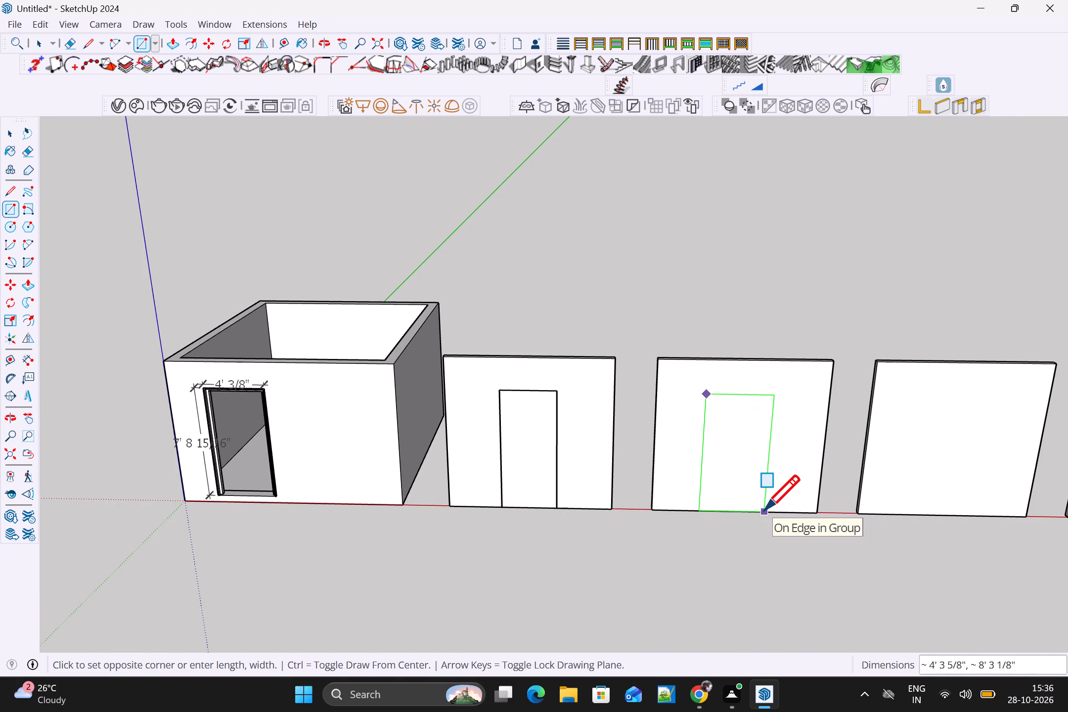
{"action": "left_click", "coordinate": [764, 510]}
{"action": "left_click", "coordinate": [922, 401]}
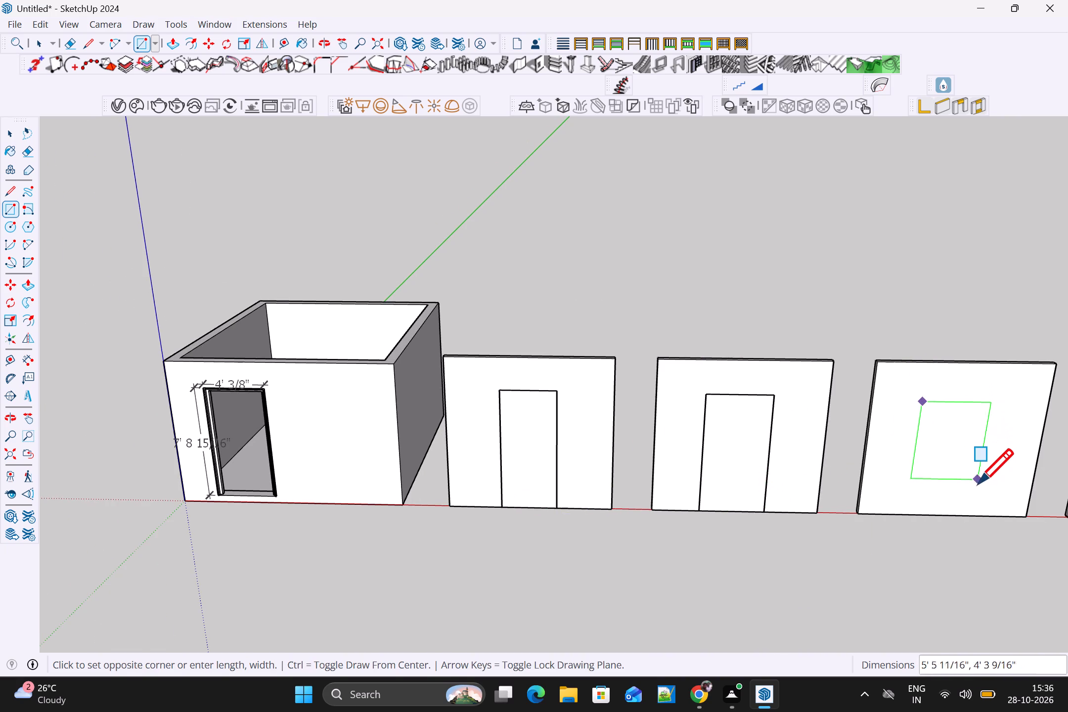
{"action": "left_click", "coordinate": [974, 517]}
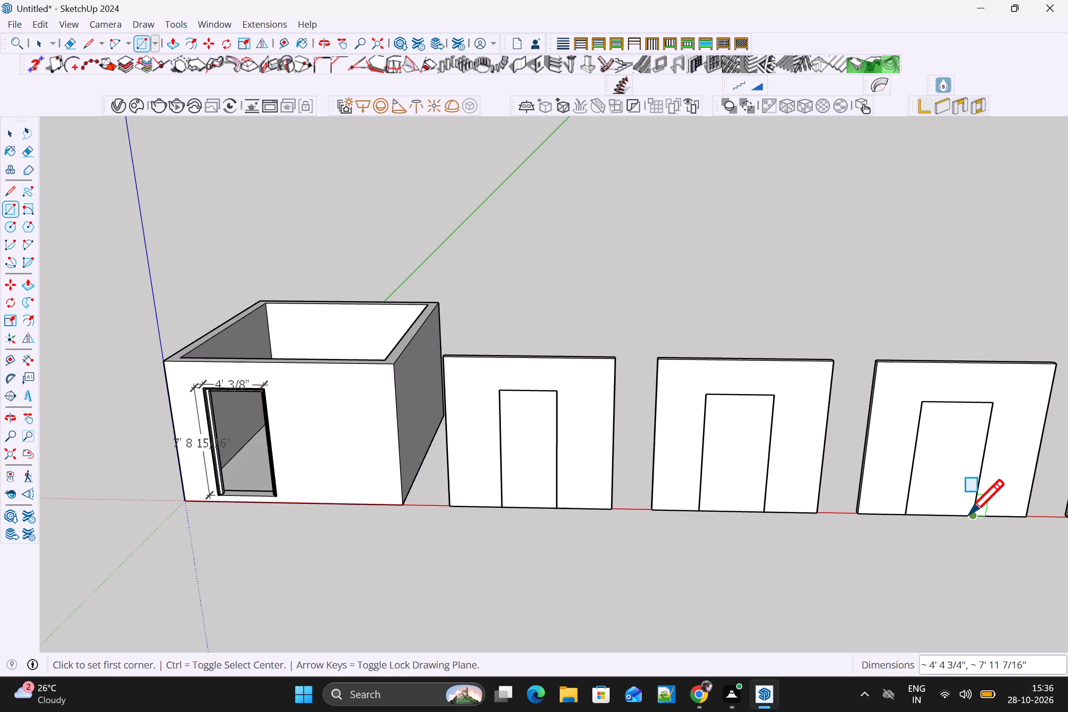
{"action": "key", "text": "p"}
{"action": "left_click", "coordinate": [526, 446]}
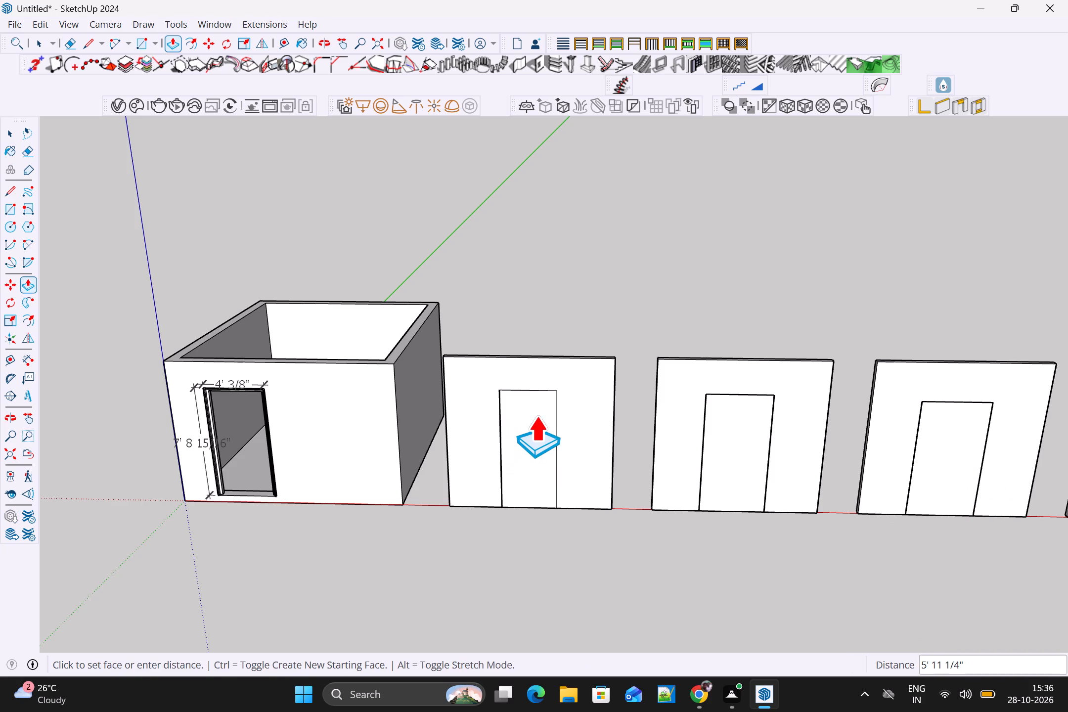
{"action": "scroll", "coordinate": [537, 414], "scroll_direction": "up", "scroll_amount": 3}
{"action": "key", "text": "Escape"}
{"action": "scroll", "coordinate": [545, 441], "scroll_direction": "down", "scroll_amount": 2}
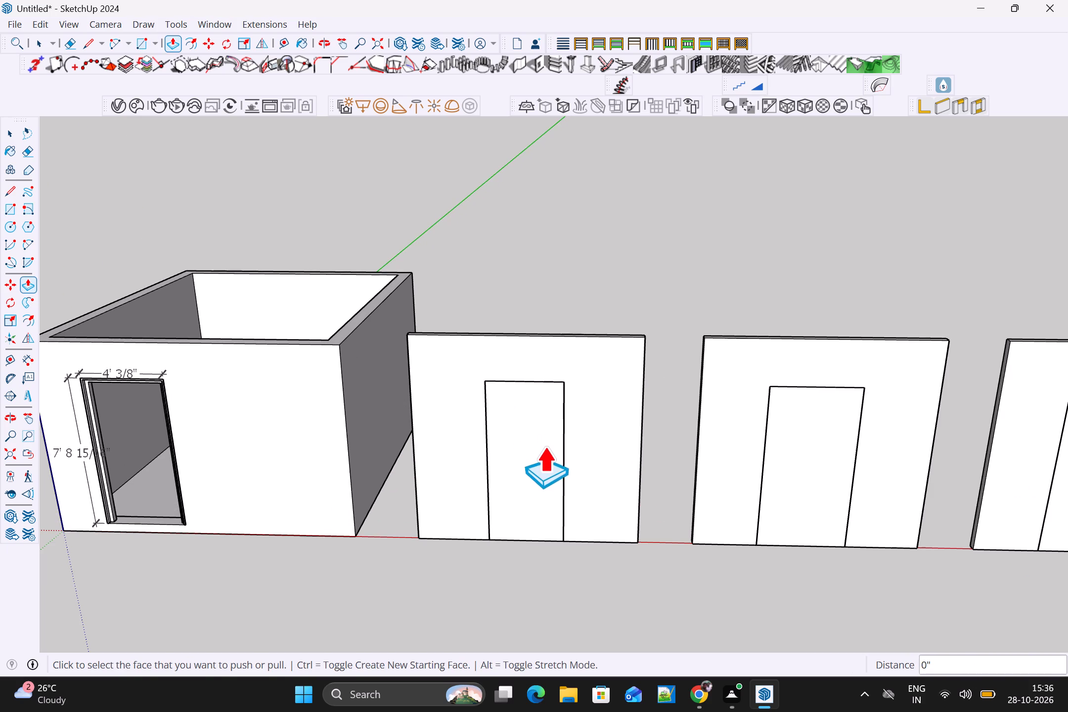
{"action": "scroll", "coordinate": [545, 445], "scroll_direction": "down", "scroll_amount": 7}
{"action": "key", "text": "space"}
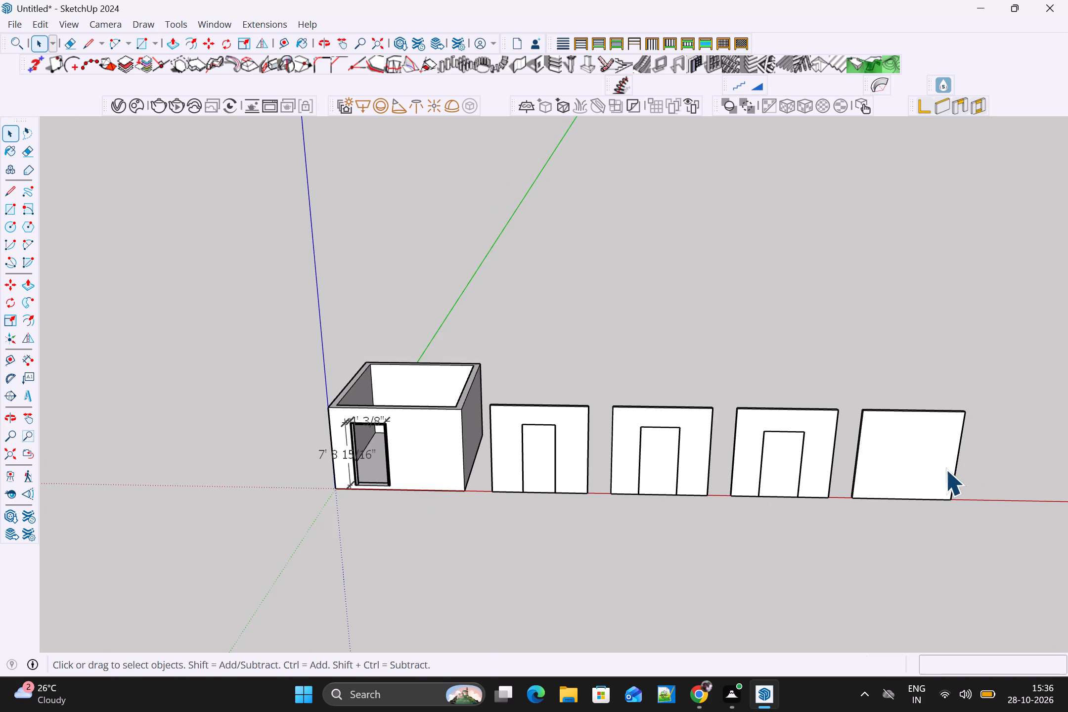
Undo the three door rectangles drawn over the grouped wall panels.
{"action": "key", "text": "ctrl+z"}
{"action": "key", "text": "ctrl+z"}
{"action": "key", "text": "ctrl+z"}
Select all four wall panel groups beside the room and explode them.
{"action": "left_click", "coordinate": [552, 447]}
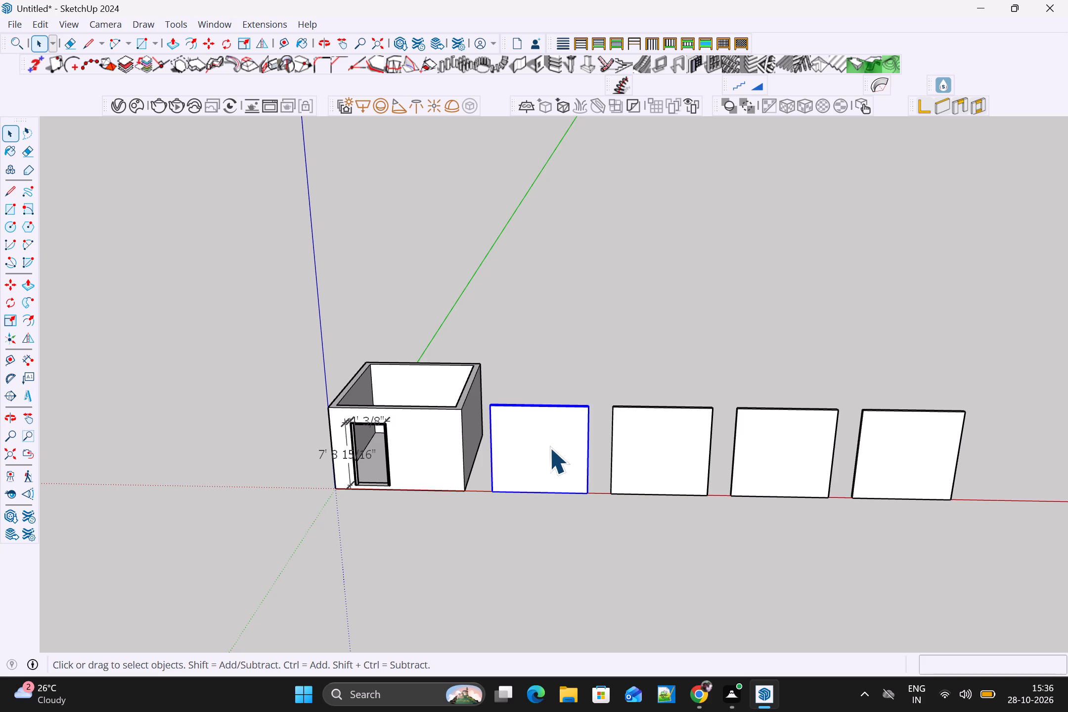
{"action": "left_click", "coordinate": [643, 457], "text": "shift"}
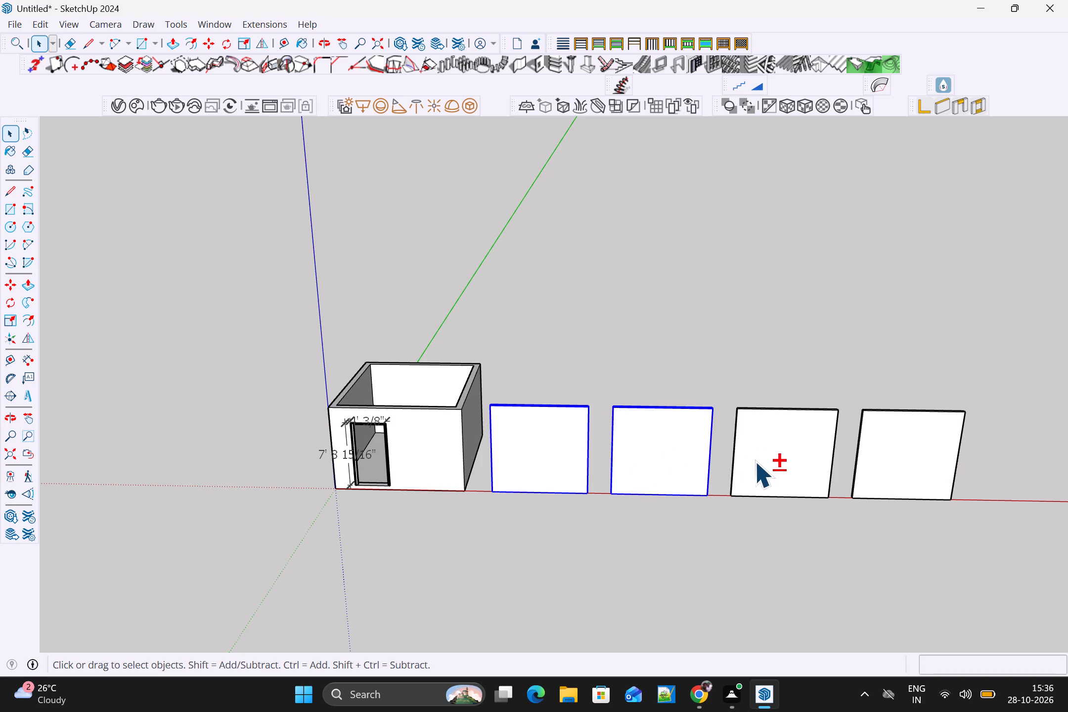
{"action": "left_click", "coordinate": [768, 461], "text": "shift"}
{"action": "left_click", "coordinate": [895, 458], "text": "shift"}
{"action": "left_click", "coordinate": [835, 456], "text": "shift"}
{"action": "left_click", "coordinate": [821, 456], "text": "shift"}
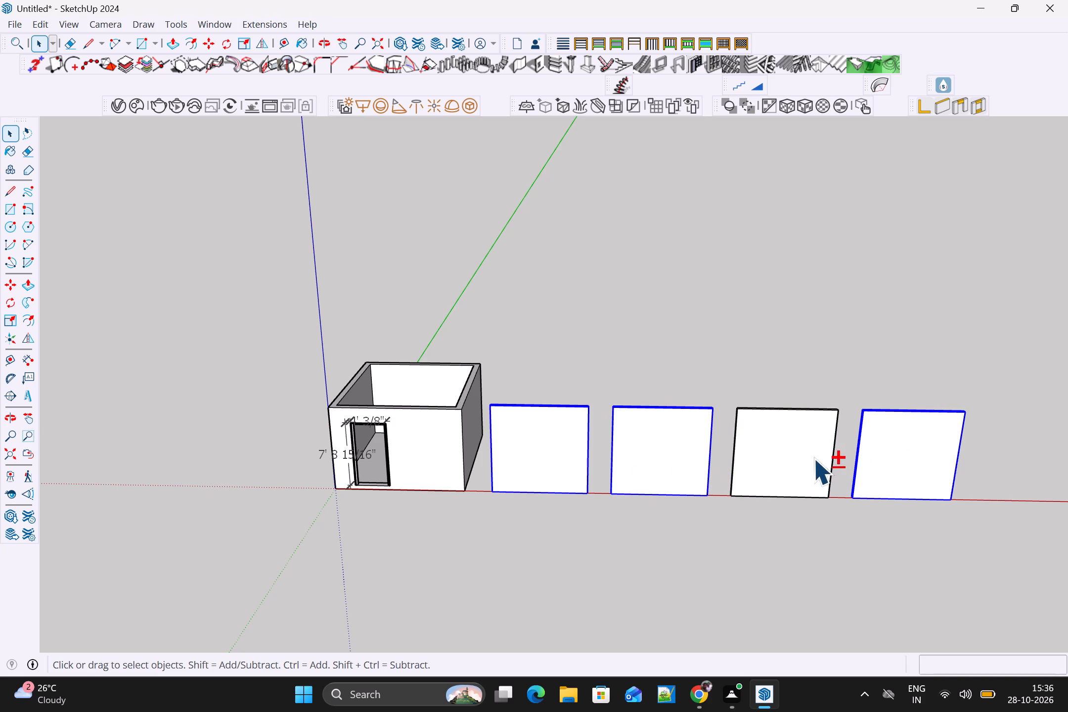
{"action": "left_click", "coordinate": [812, 458], "text": "shift"}
{"action": "right_click", "coordinate": [779, 448]}
{"action": "left_click", "coordinate": [837, 182]}
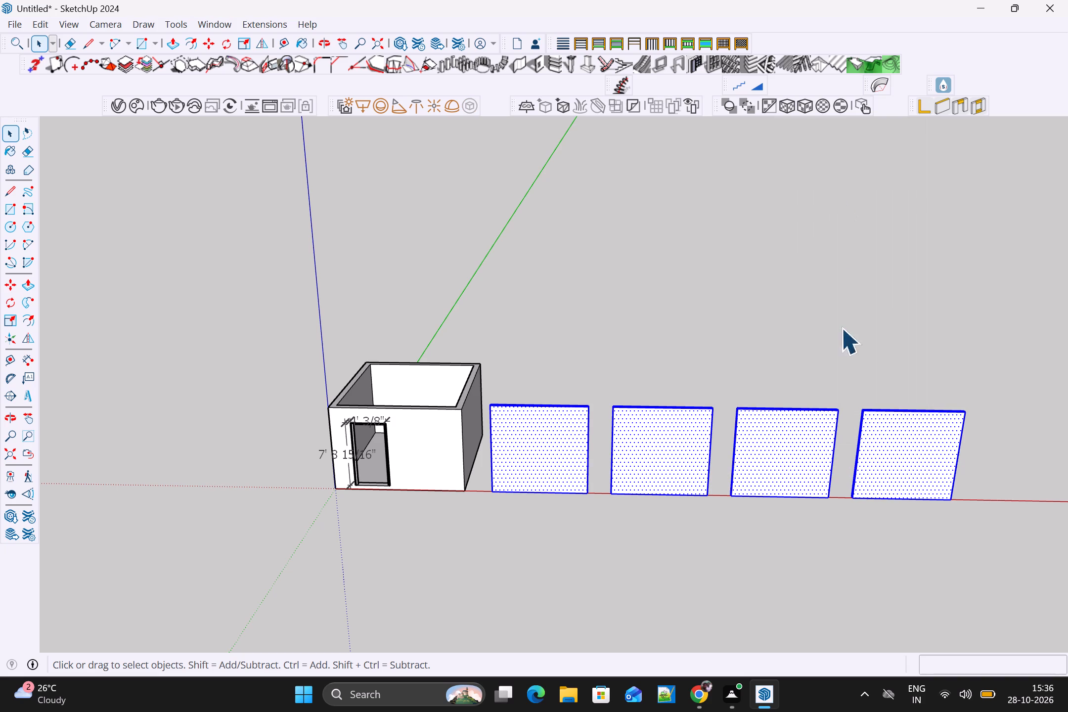
Draw a door outline about 3' 8" by 7' 11" on the panel nearest the room, down to its bottom edge.
{"action": "left_click", "coordinate": [524, 447]}
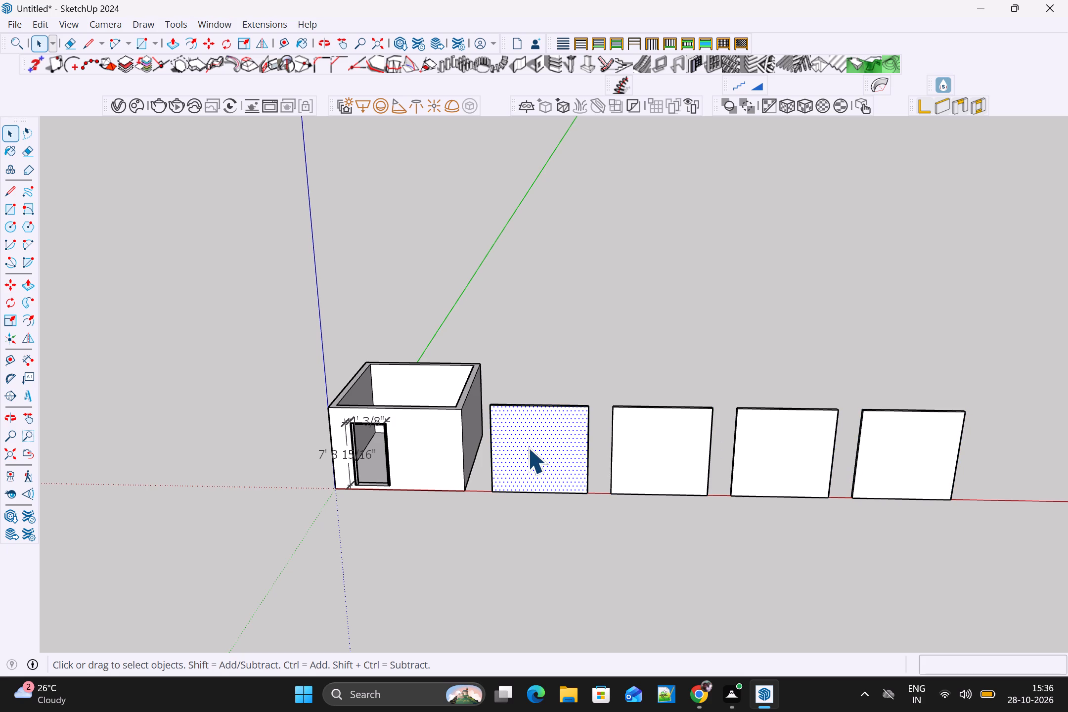
{"action": "key", "text": "r"}
{"action": "left_click", "coordinate": [519, 428]}
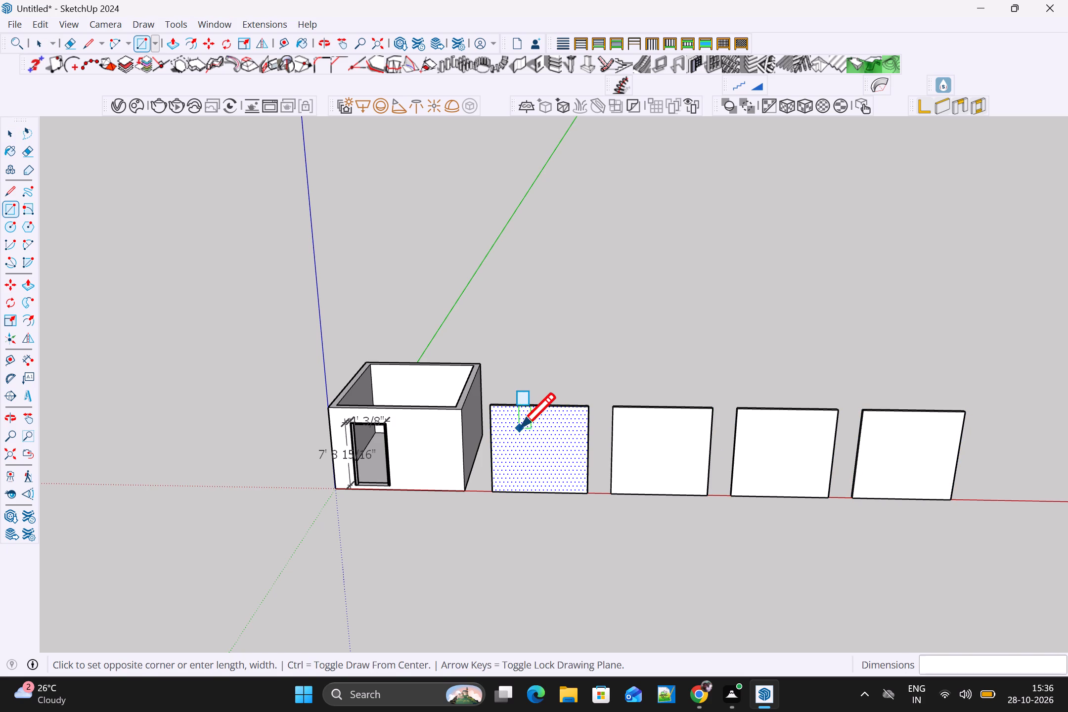
{"action": "scroll", "coordinate": [552, 491], "scroll_direction": "up", "scroll_amount": 2}
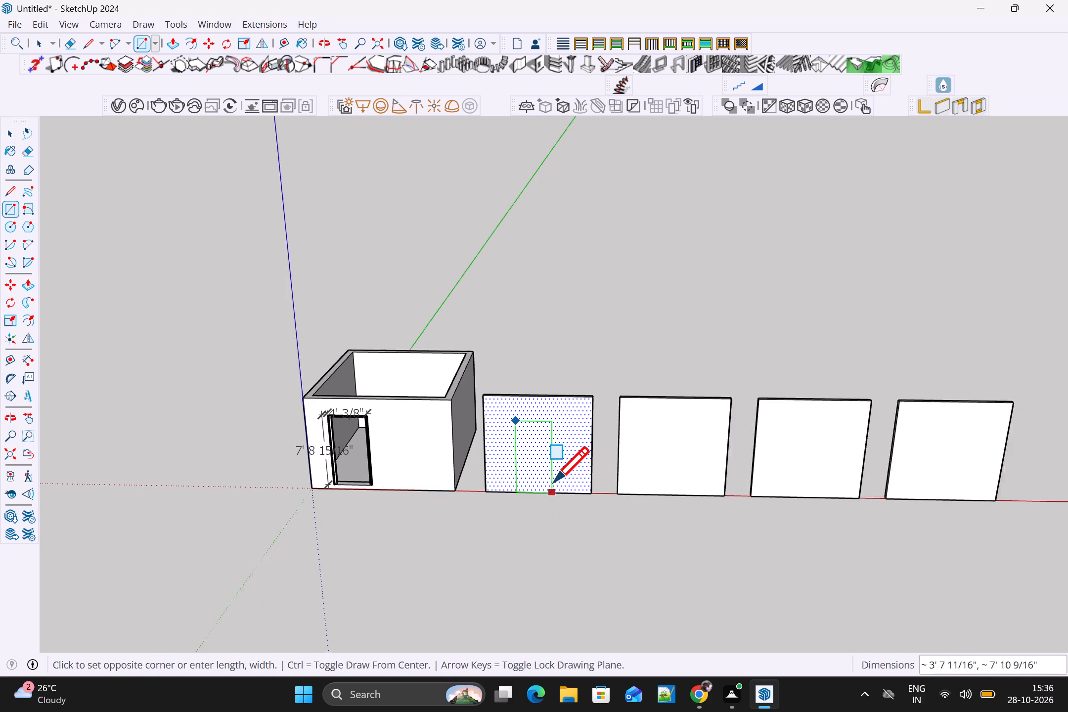
{"action": "scroll", "coordinate": [554, 482], "scroll_direction": "up", "scroll_amount": 6}
{"action": "left_click", "coordinate": [551, 499]}
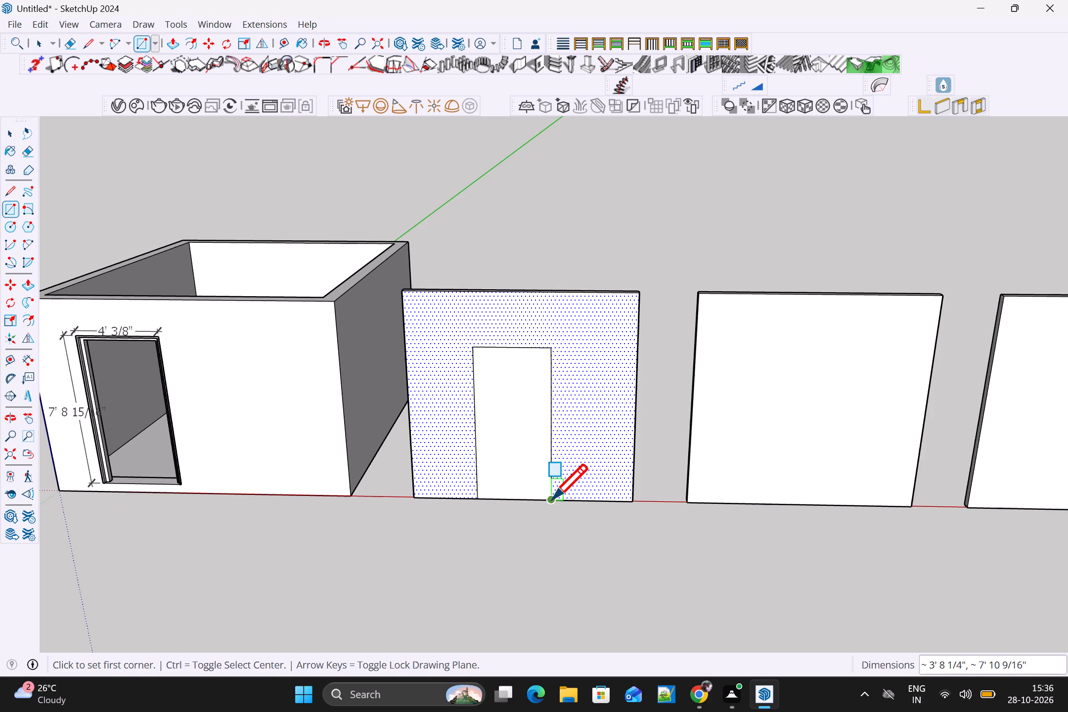
{"action": "key", "text": "space"}
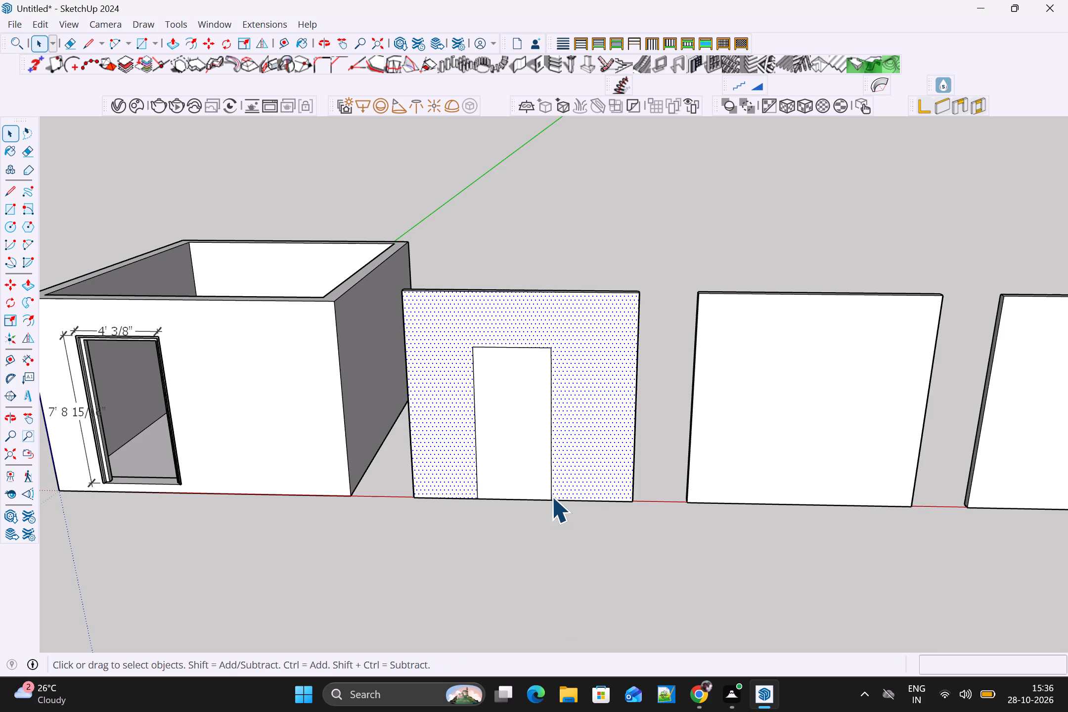
Push the door outline 4" through the panel nearest the room to cut a door opening.
{"action": "key", "text": "p"}
{"action": "left_click", "coordinate": [516, 429]}
{"action": "key", "text": "Escape"}
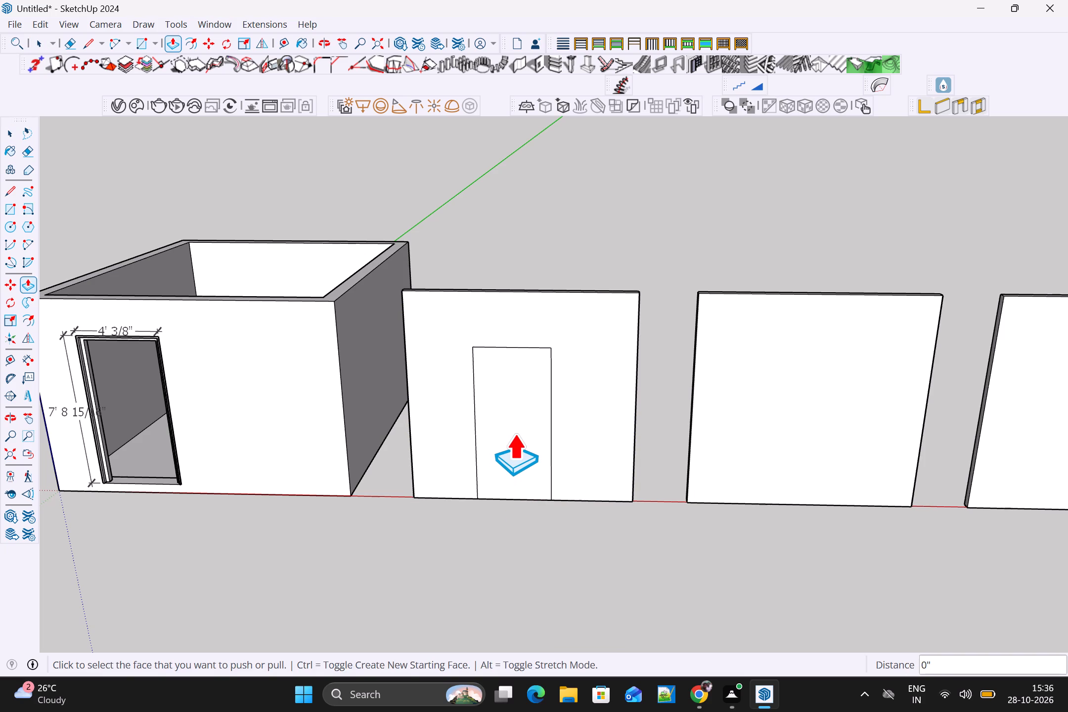
{"action": "left_click", "coordinate": [515, 433]}
{"action": "key", "text": "p"}
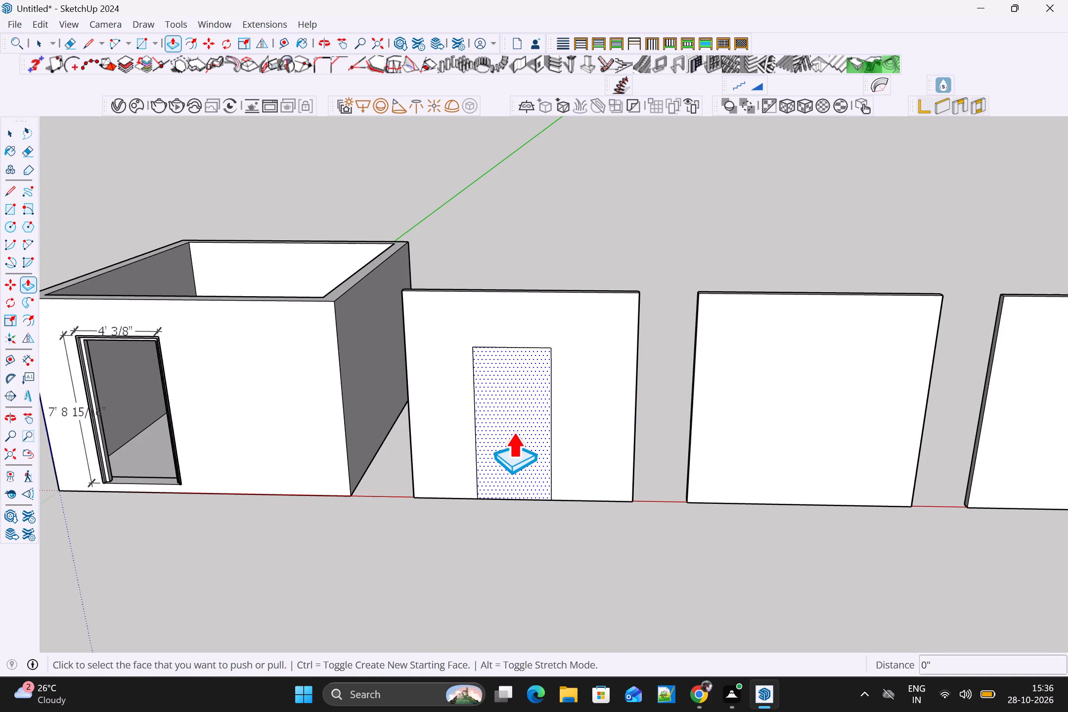
{"action": "left_click", "coordinate": [514, 431]}
{"action": "left_click", "coordinate": [516, 388]}
{"action": "scroll", "coordinate": [522, 408], "scroll_direction": "down", "scroll_amount": 3}
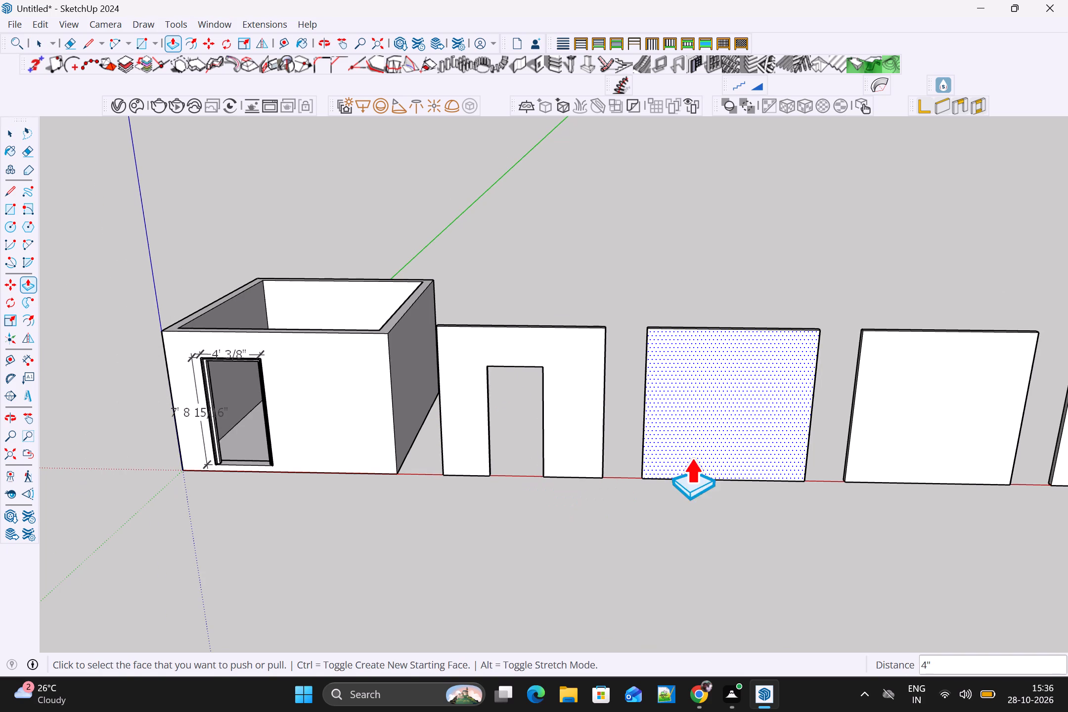
{"action": "key", "text": "space"}
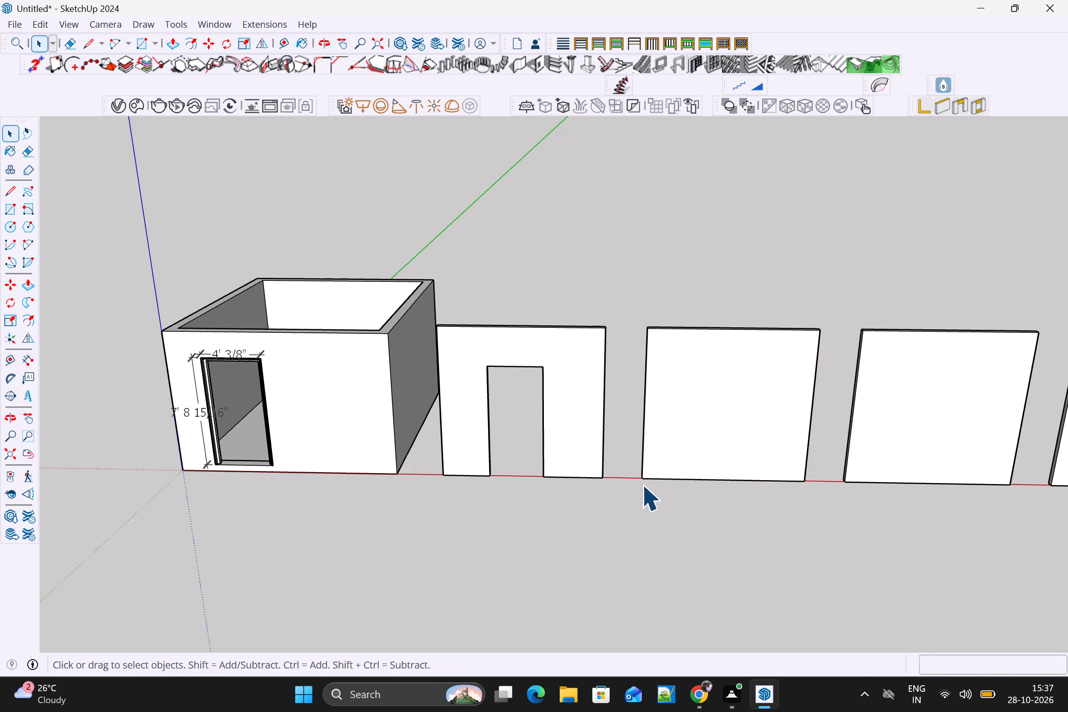
Close the panel's new door opening with a rectangular face drawn between its opposite corners.
{"action": "key", "text": "r"}
{"action": "left_click", "coordinate": [489, 367]}
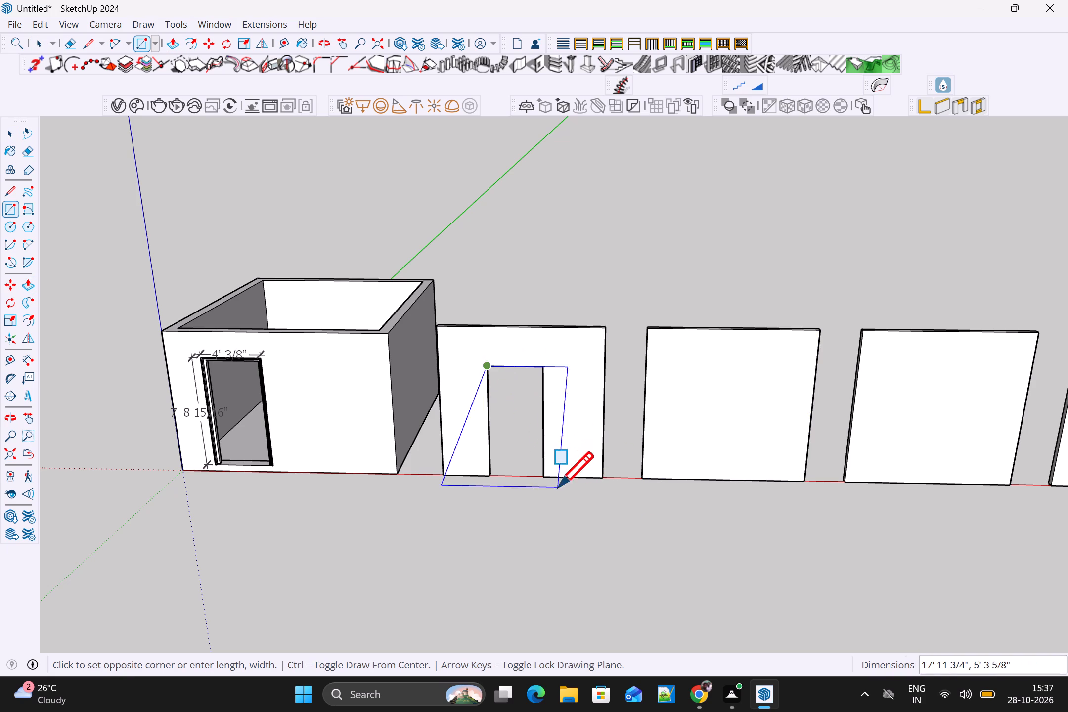
{"action": "left_click", "coordinate": [543, 474]}
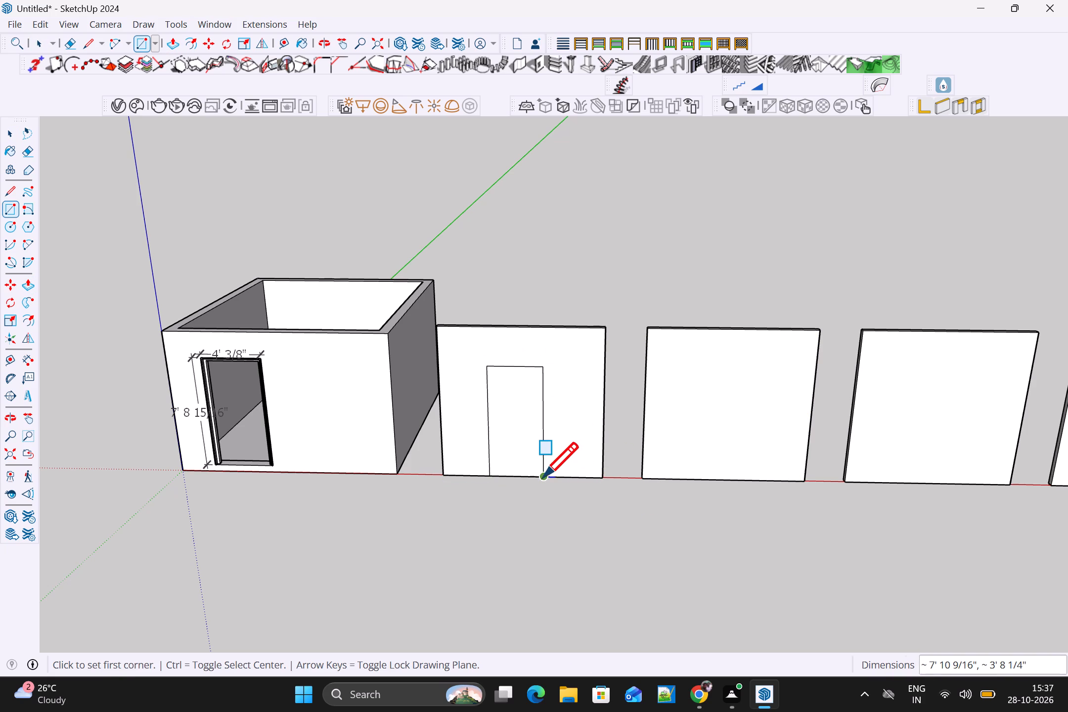
Create a rectangular 1001bit door frame, 7" deep and 3" wide, located at the back, on the closed opening of the panel nearest the room.
{"action": "key", "text": "space"}
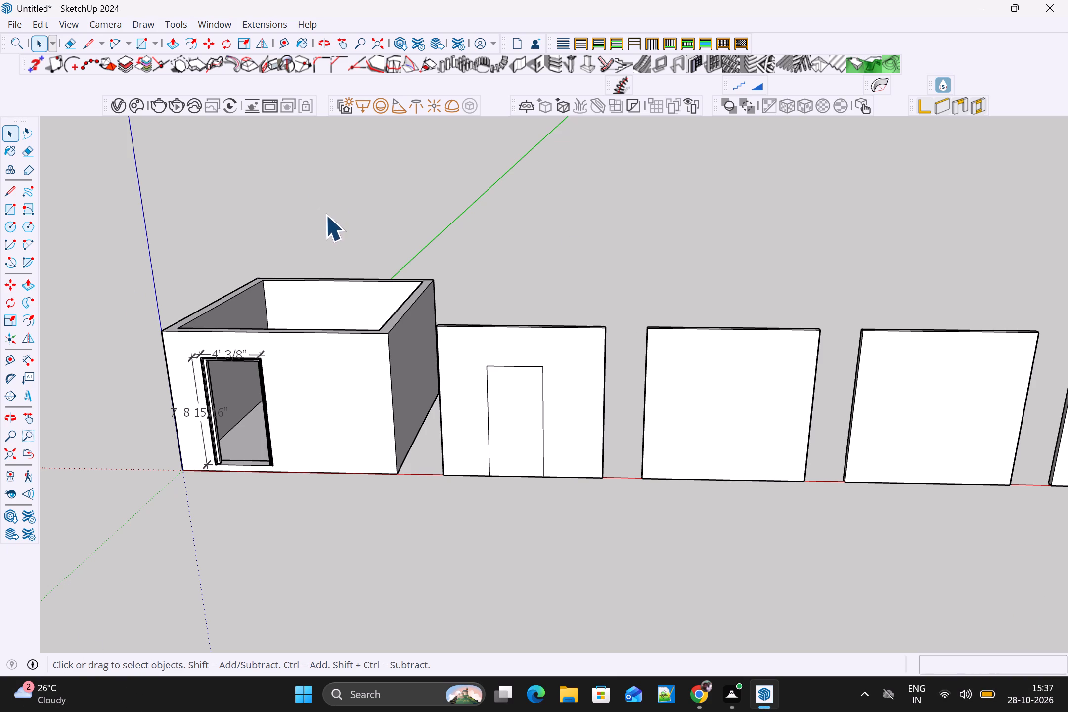
{"action": "scroll", "coordinate": [560, 359], "scroll_direction": "down", "scroll_amount": 1}
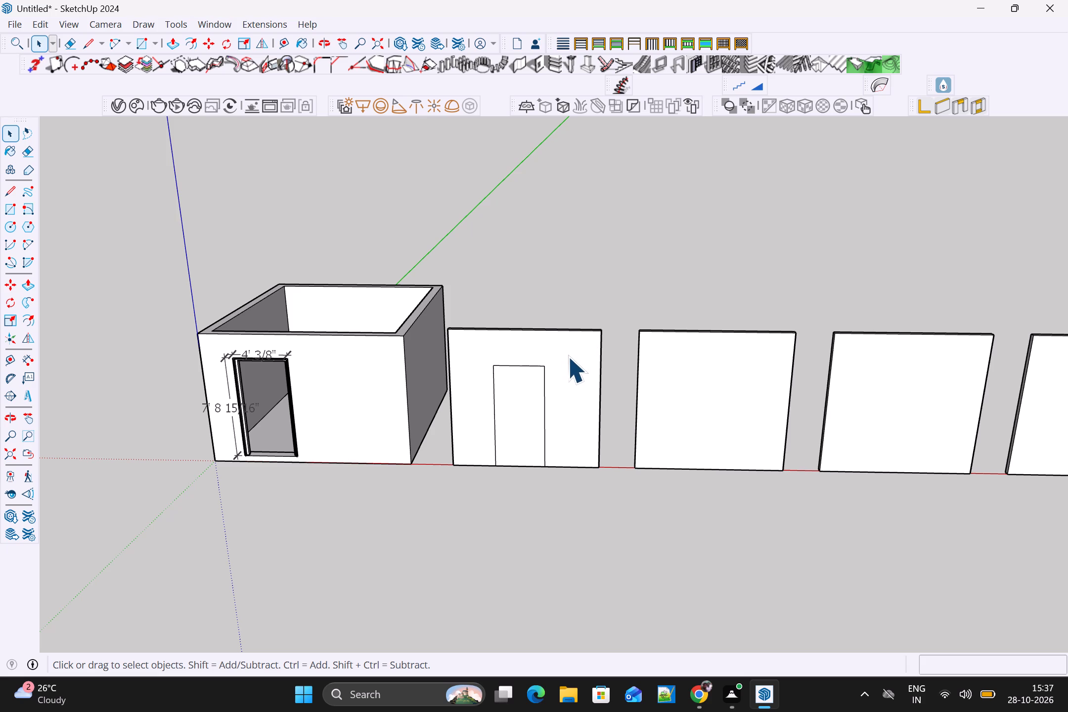
{"action": "left_click", "coordinate": [678, 66]}
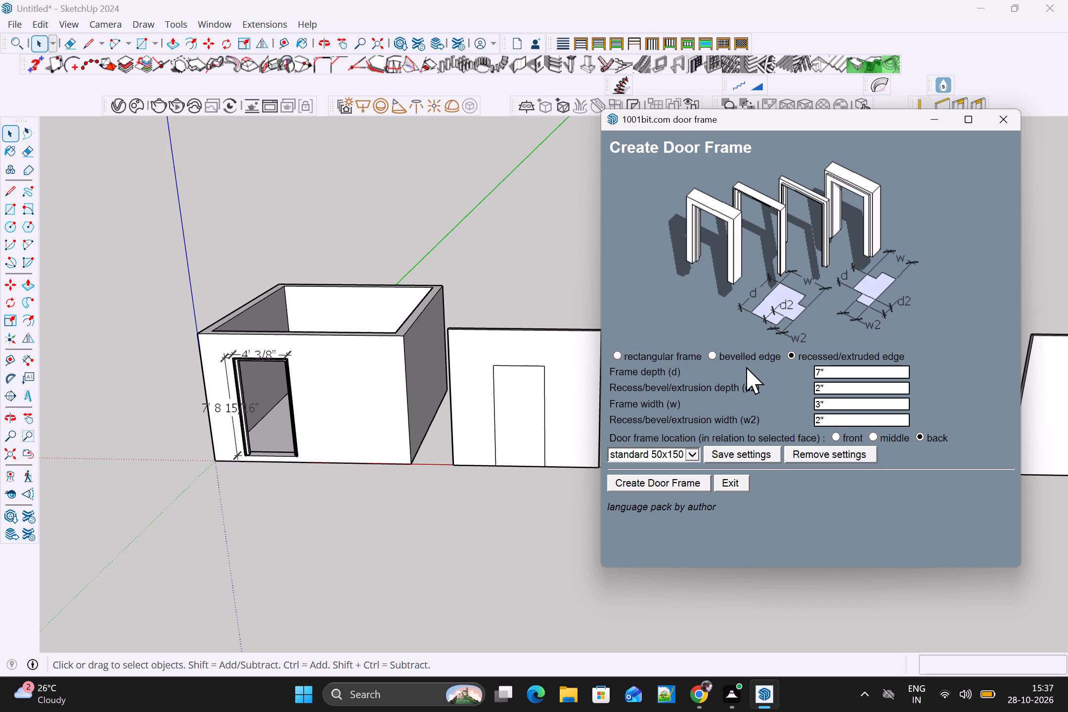
{"action": "left_click", "coordinate": [618, 356]}
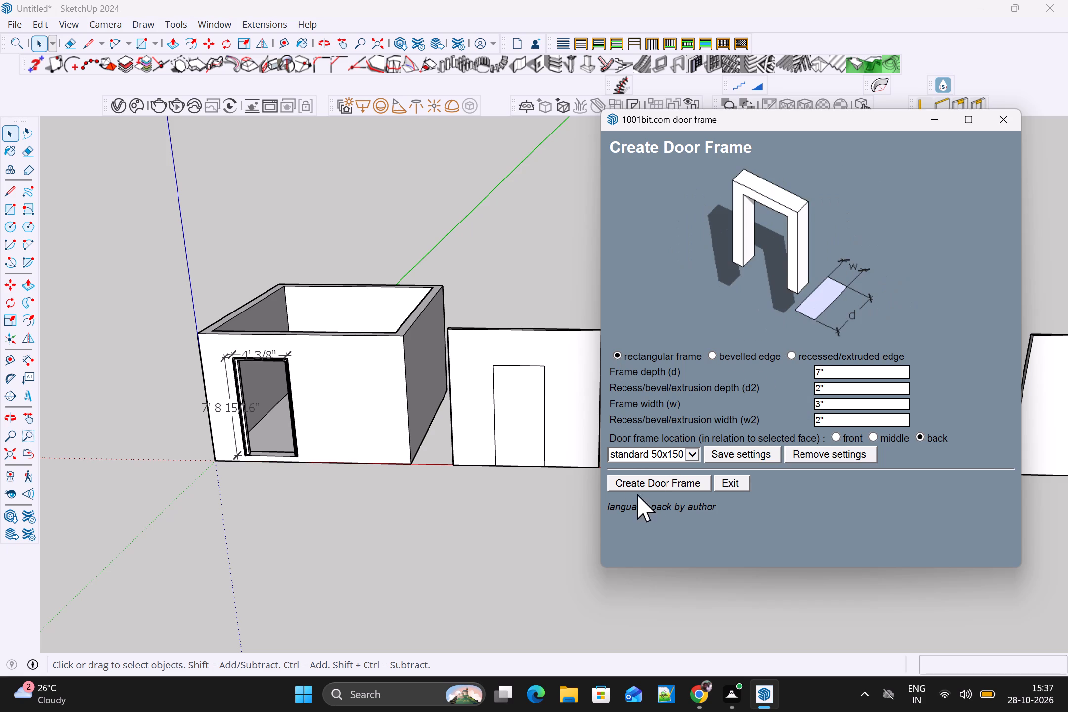
{"action": "left_click", "coordinate": [650, 482]}
{"action": "left_click", "coordinate": [508, 367]}
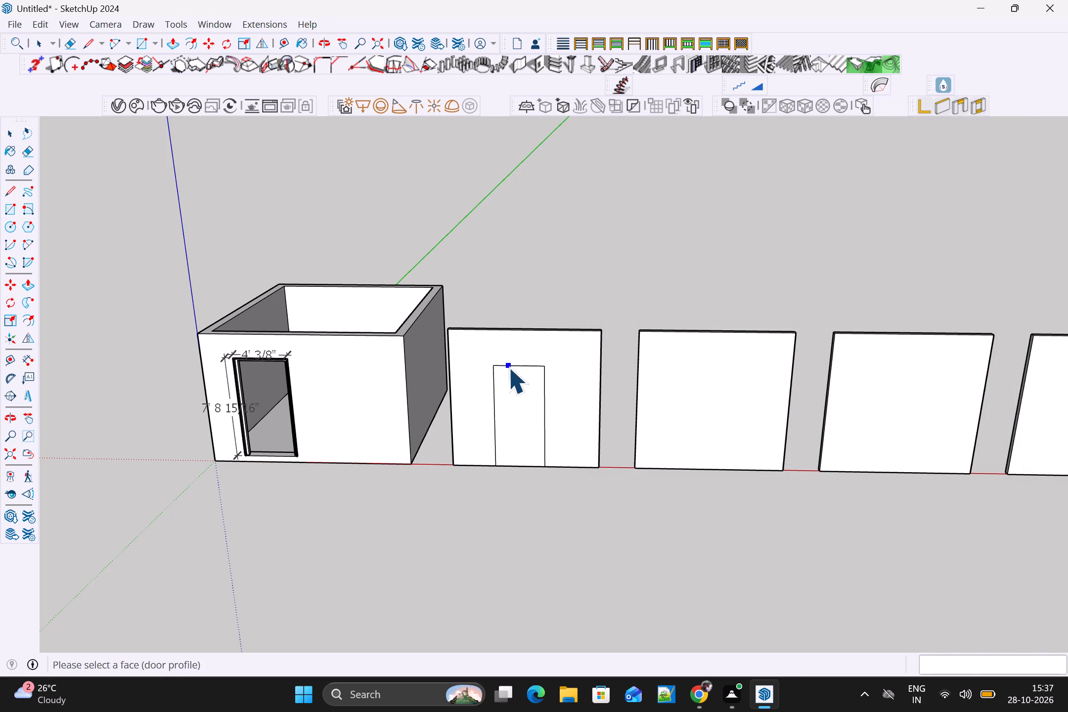
{"action": "middle_click_drag", "start_coordinate": [580, 436], "coordinate": [575, 342]}
{"action": "scroll", "coordinate": [524, 360], "scroll_direction": "up", "scroll_amount": 5}
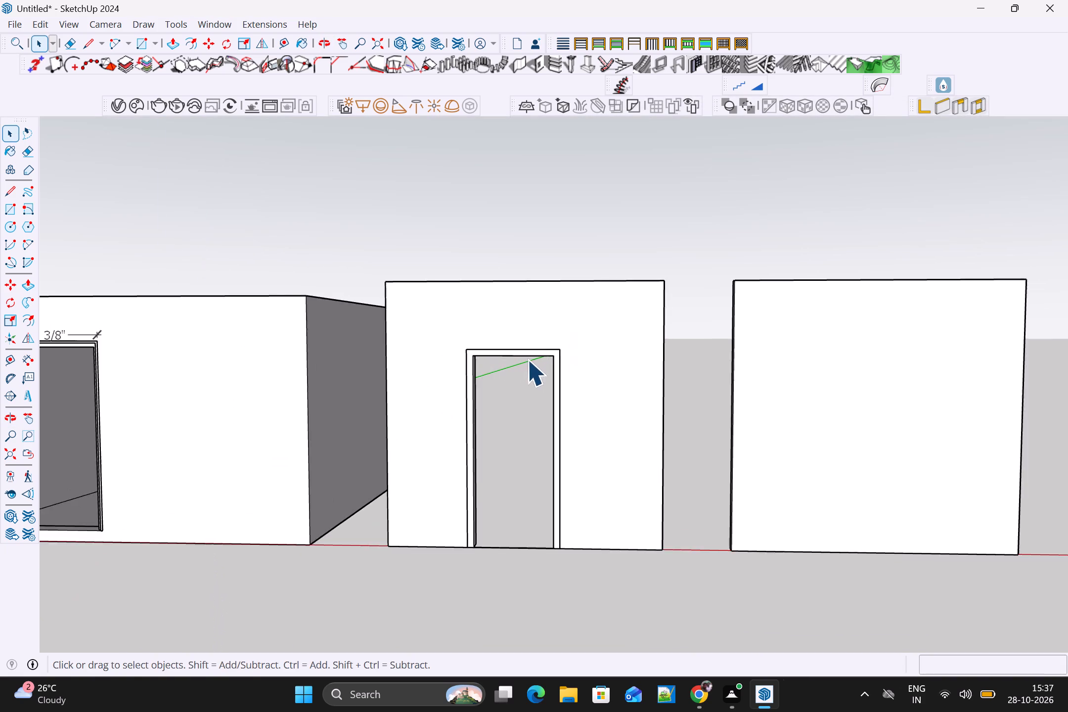
{"action": "scroll", "coordinate": [527, 359], "scroll_direction": "up", "scroll_amount": 6}
{"action": "middle_click_drag", "start_coordinate": [531, 417], "coordinate": [373, 403]}
{"action": "scroll", "coordinate": [483, 426], "scroll_direction": "up", "scroll_amount": 1}
{"action": "middle_click_drag", "start_coordinate": [373, 403], "coordinate": [407, 406]}
{"action": "scroll", "coordinate": [445, 381], "scroll_direction": "down", "scroll_amount": 8}
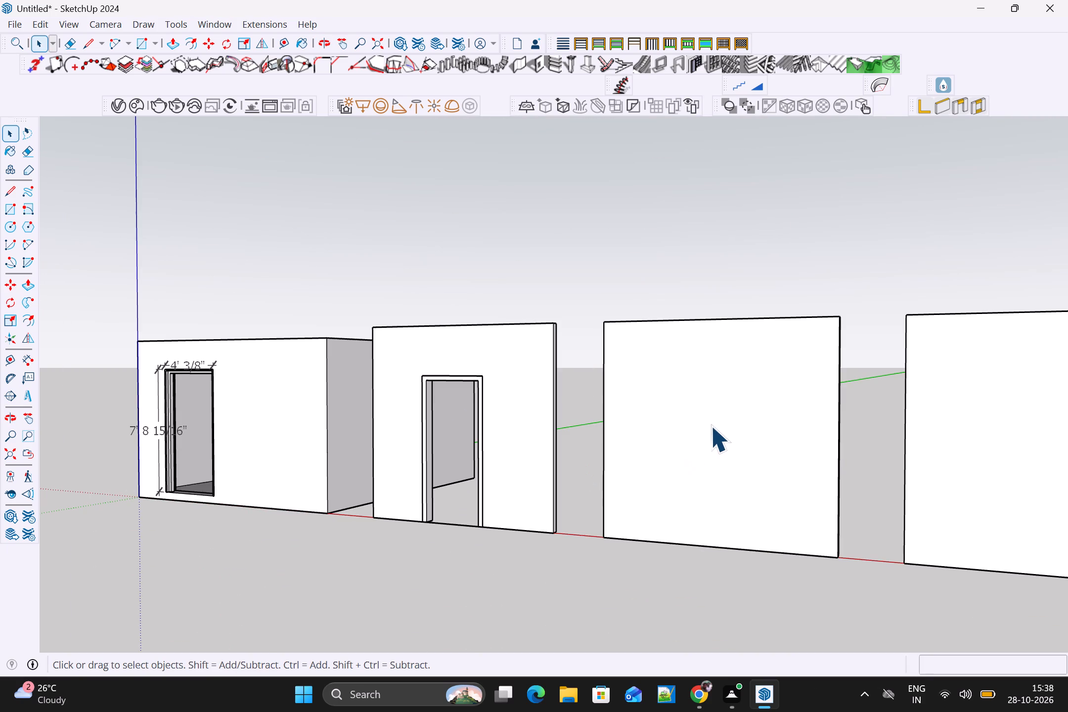
Draw a door outline about 3' 6" by 7' 10" on the second wall panel, down to its bottom edge.
{"action": "key", "text": "r"}
{"action": "left_click", "coordinate": [684, 377]}
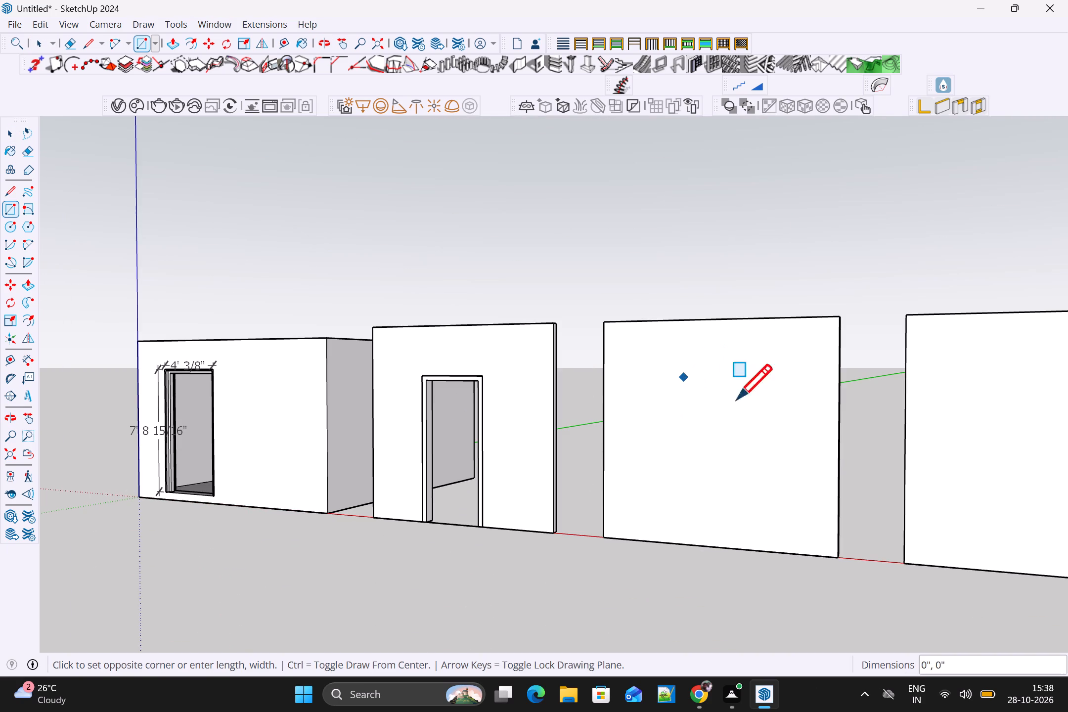
{"action": "left_click", "coordinate": [758, 549]}
{"action": "middle_click_drag", "start_coordinate": [750, 527], "coordinate": [749, 528]}
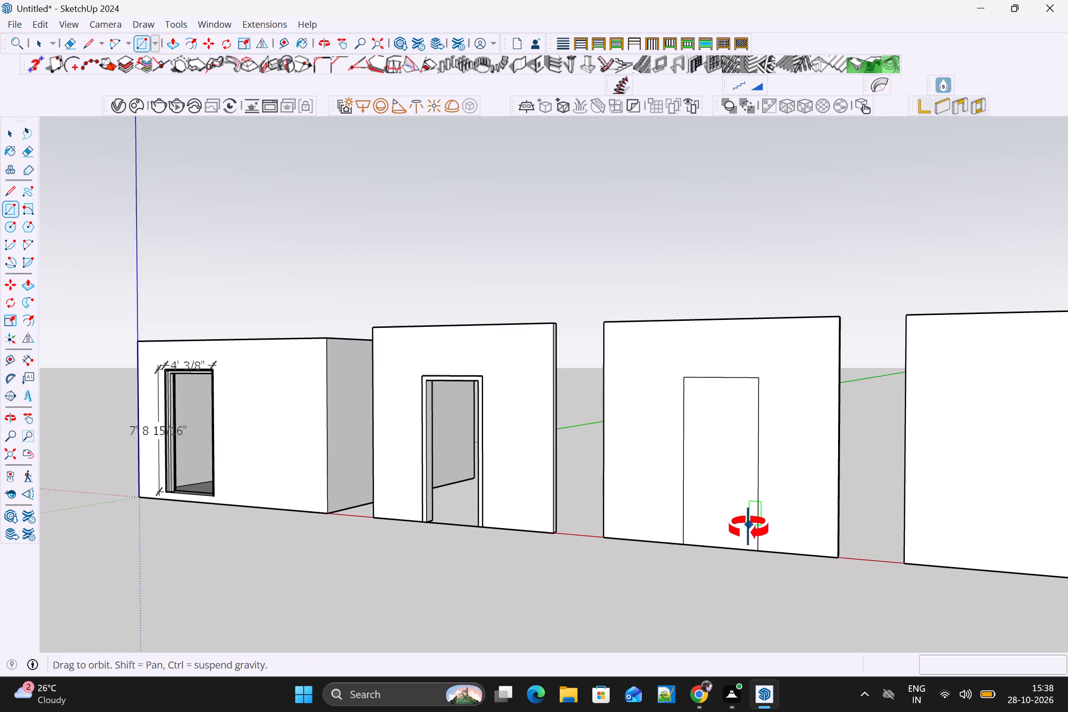
{"action": "middle_click_drag", "start_coordinate": [749, 528], "coordinate": [805, 553]}
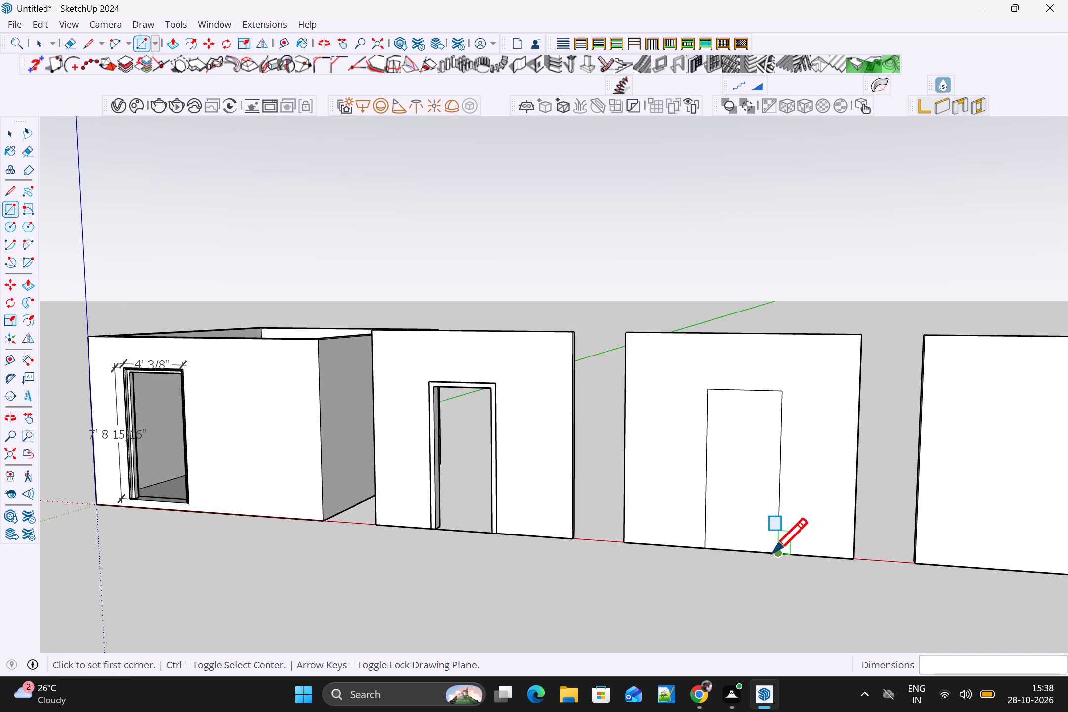
{"action": "key", "text": "space"}
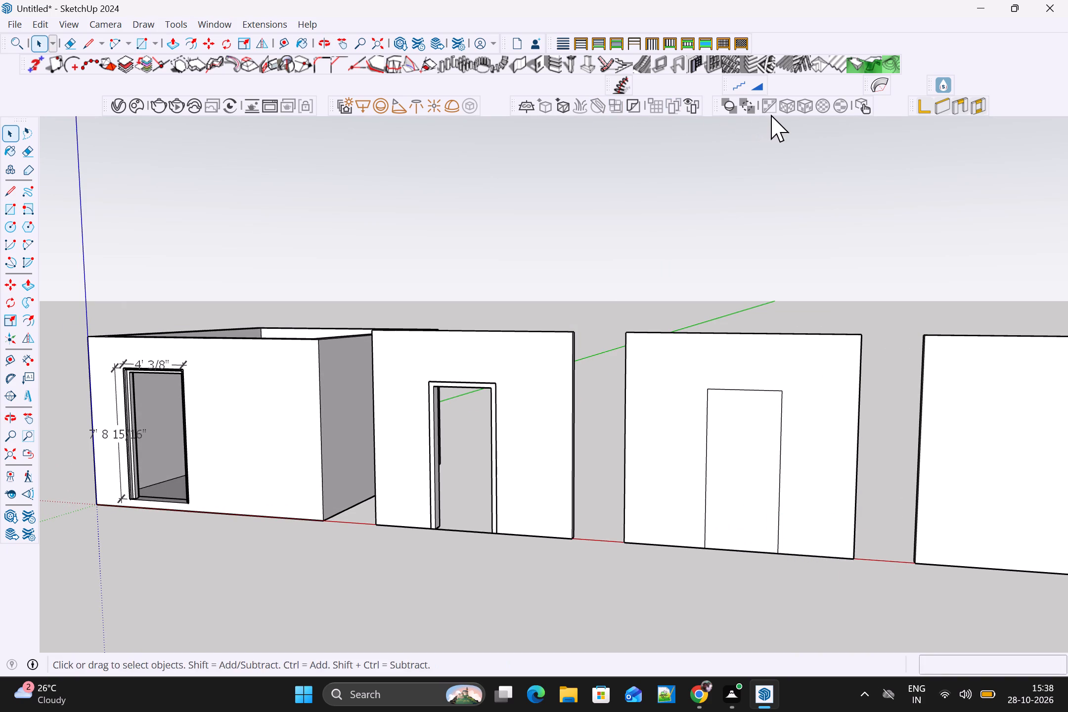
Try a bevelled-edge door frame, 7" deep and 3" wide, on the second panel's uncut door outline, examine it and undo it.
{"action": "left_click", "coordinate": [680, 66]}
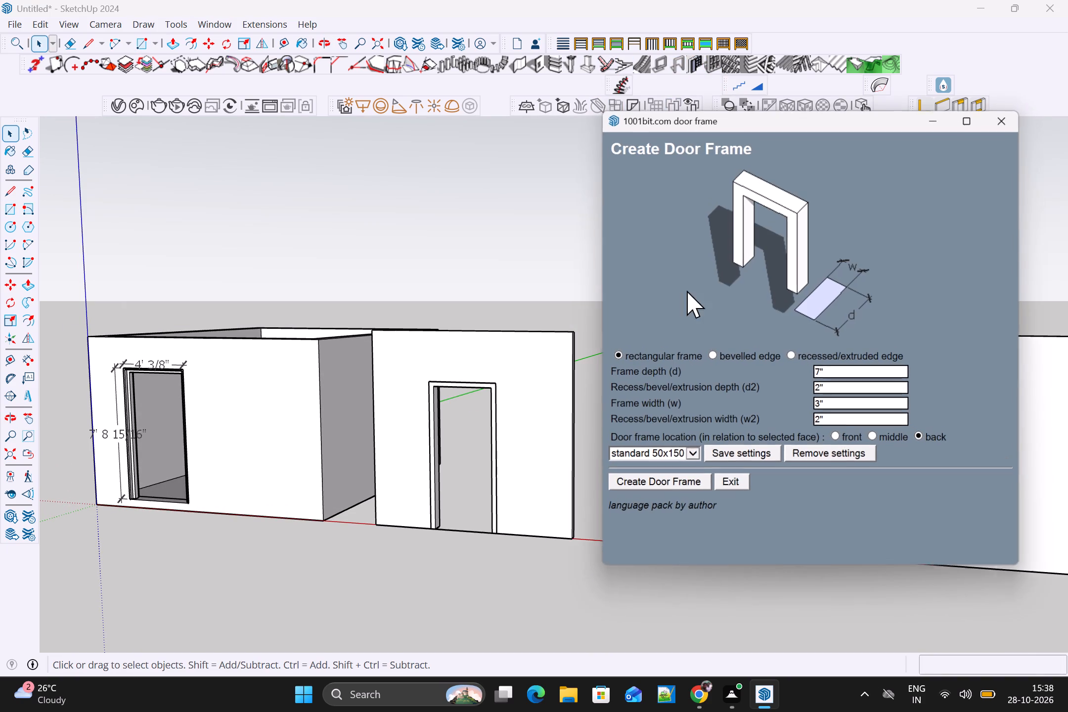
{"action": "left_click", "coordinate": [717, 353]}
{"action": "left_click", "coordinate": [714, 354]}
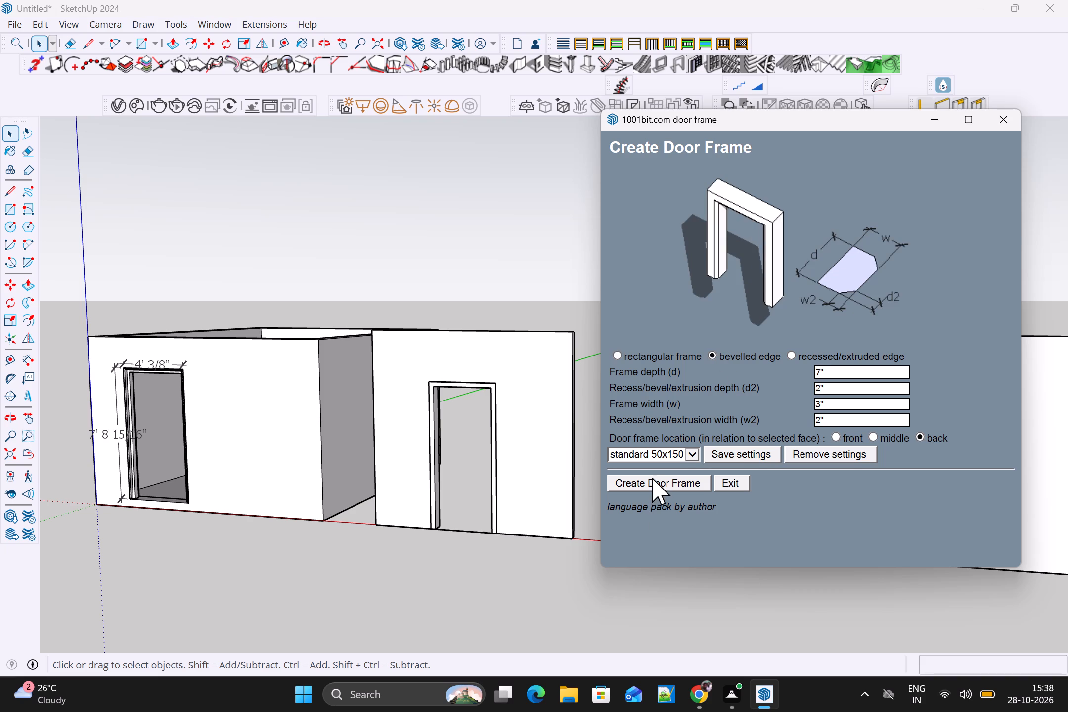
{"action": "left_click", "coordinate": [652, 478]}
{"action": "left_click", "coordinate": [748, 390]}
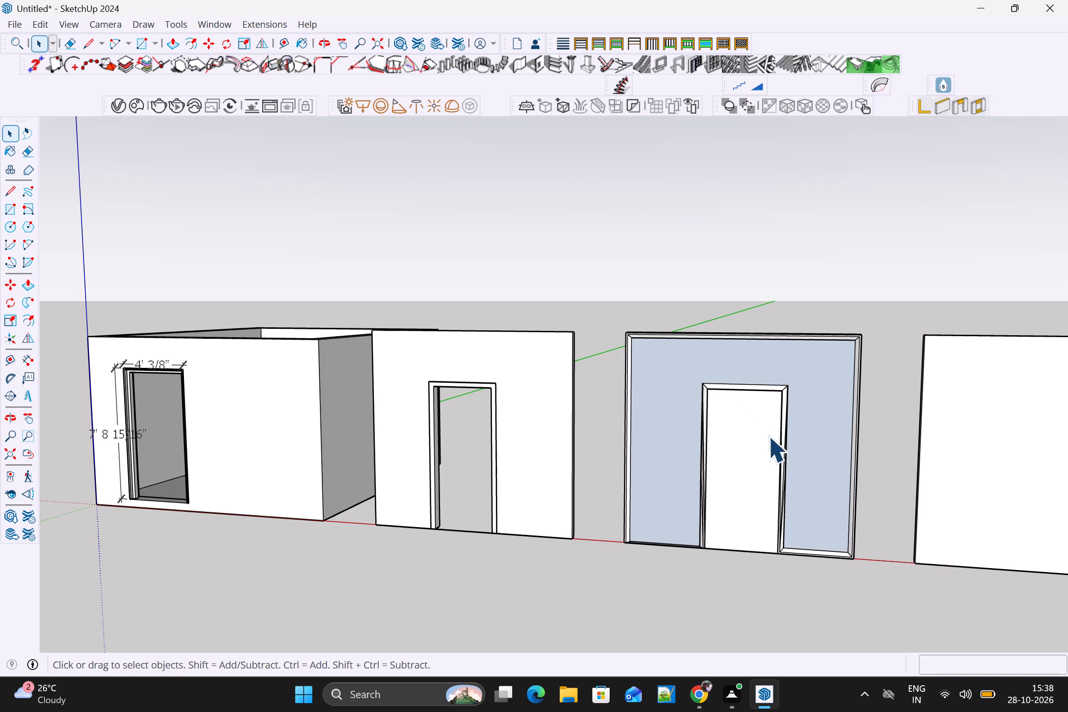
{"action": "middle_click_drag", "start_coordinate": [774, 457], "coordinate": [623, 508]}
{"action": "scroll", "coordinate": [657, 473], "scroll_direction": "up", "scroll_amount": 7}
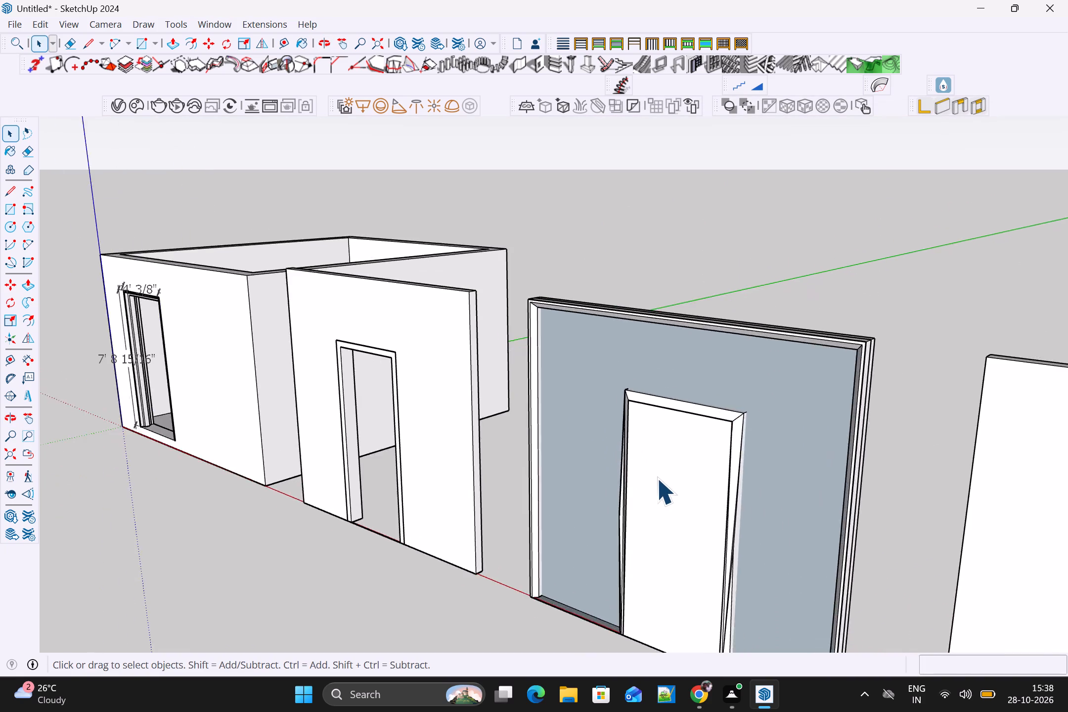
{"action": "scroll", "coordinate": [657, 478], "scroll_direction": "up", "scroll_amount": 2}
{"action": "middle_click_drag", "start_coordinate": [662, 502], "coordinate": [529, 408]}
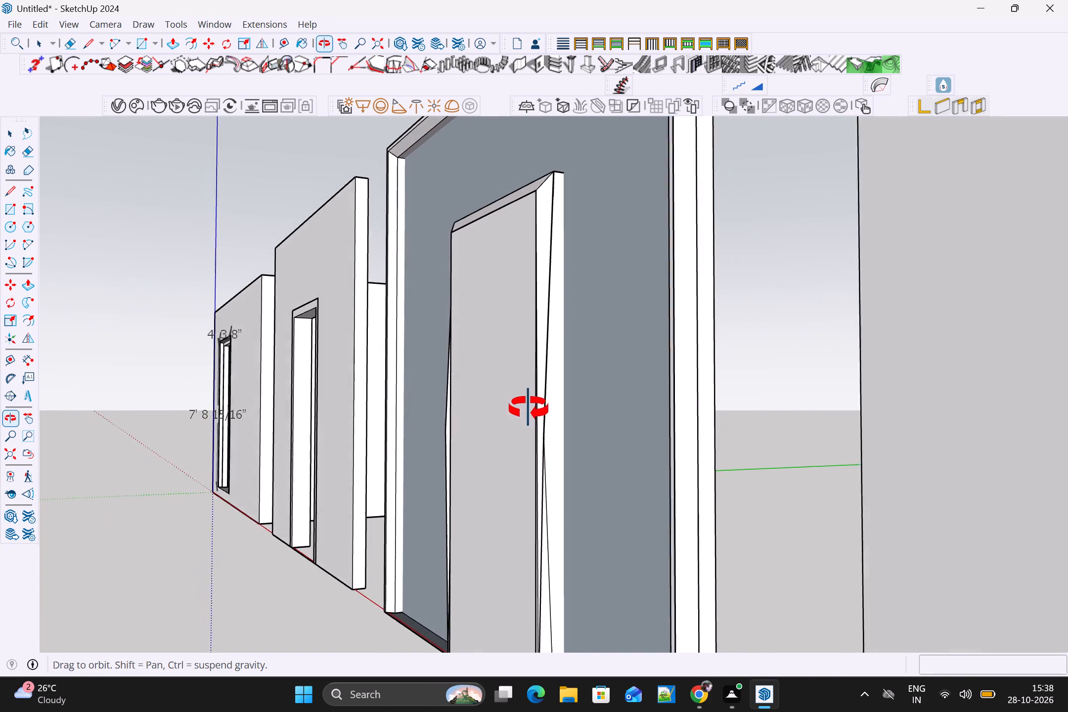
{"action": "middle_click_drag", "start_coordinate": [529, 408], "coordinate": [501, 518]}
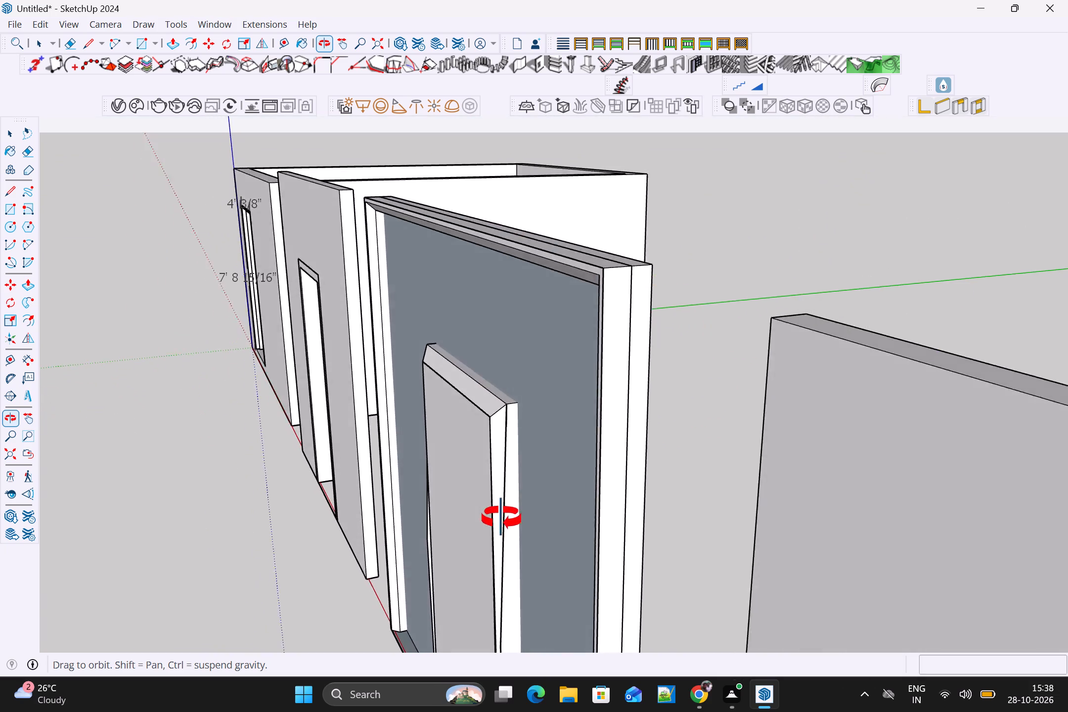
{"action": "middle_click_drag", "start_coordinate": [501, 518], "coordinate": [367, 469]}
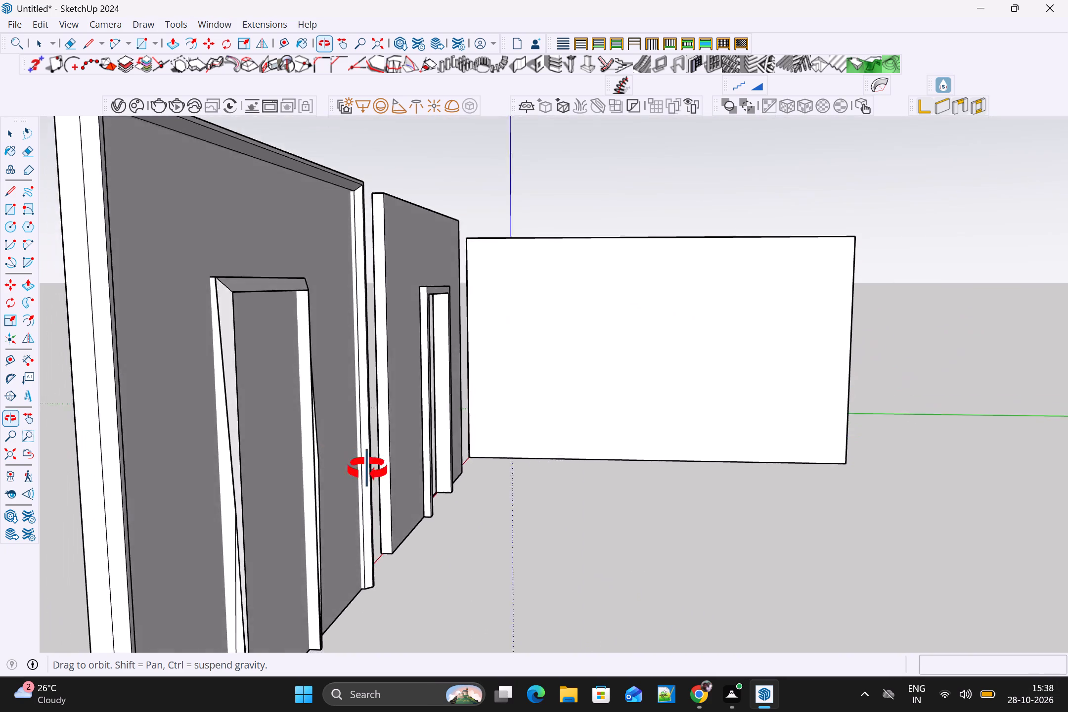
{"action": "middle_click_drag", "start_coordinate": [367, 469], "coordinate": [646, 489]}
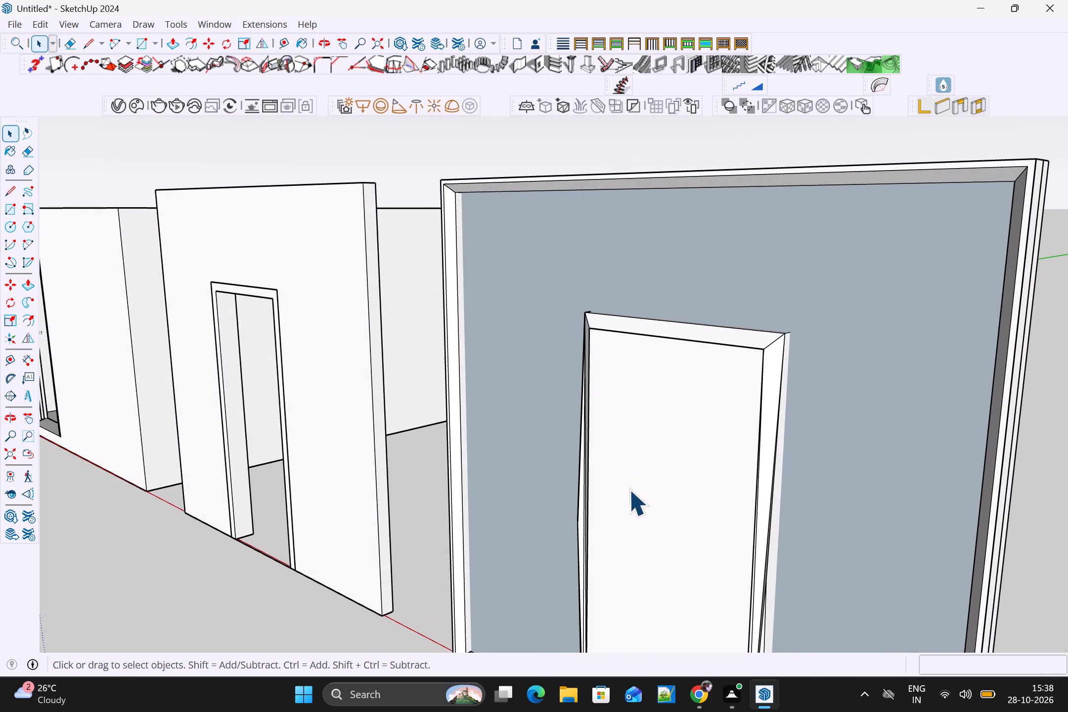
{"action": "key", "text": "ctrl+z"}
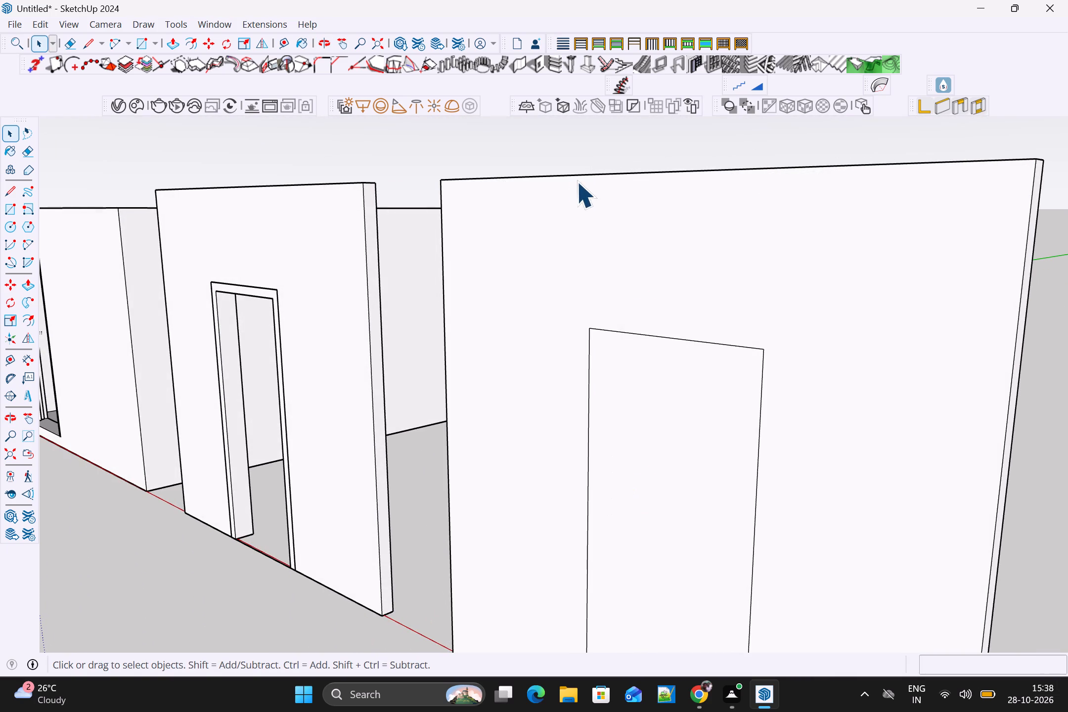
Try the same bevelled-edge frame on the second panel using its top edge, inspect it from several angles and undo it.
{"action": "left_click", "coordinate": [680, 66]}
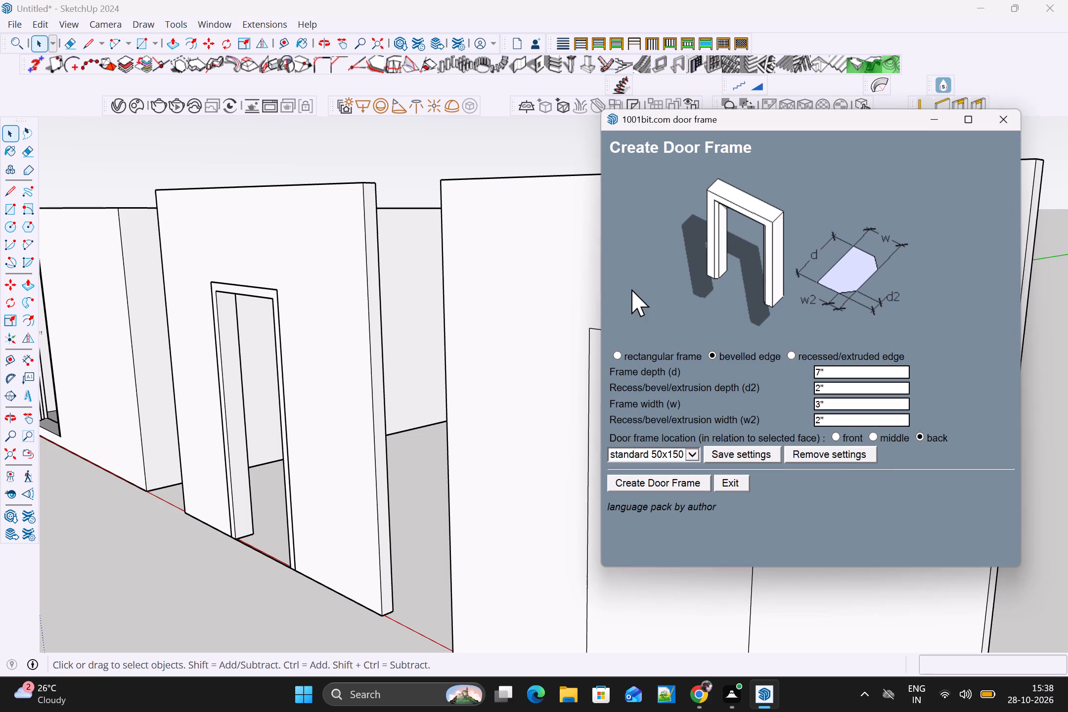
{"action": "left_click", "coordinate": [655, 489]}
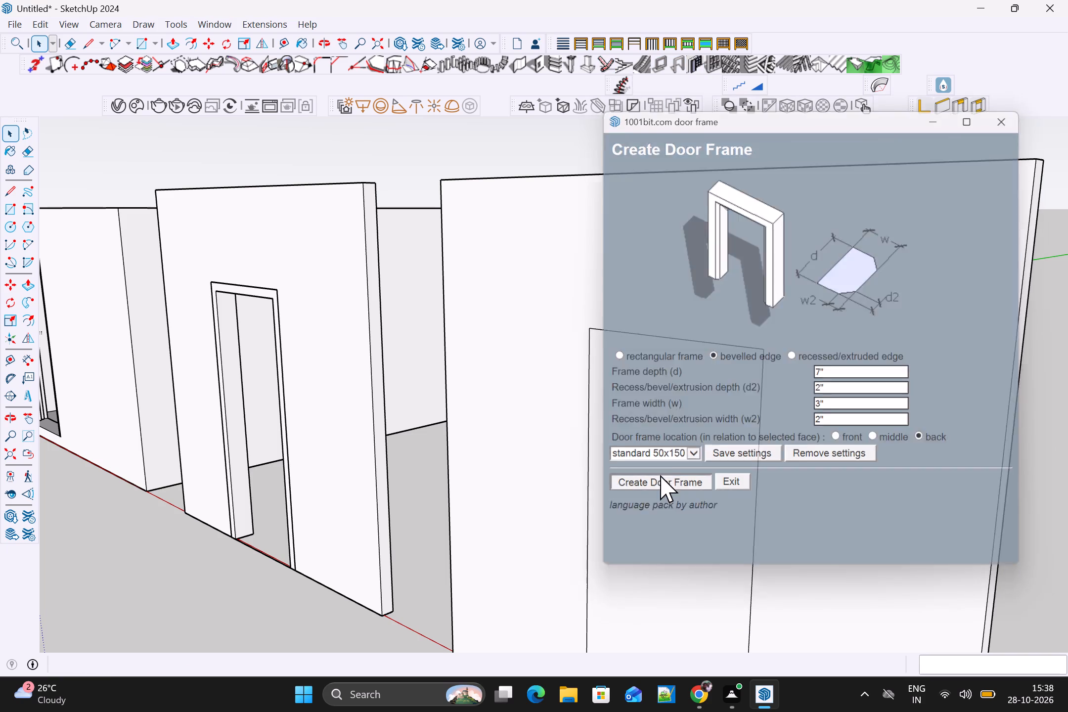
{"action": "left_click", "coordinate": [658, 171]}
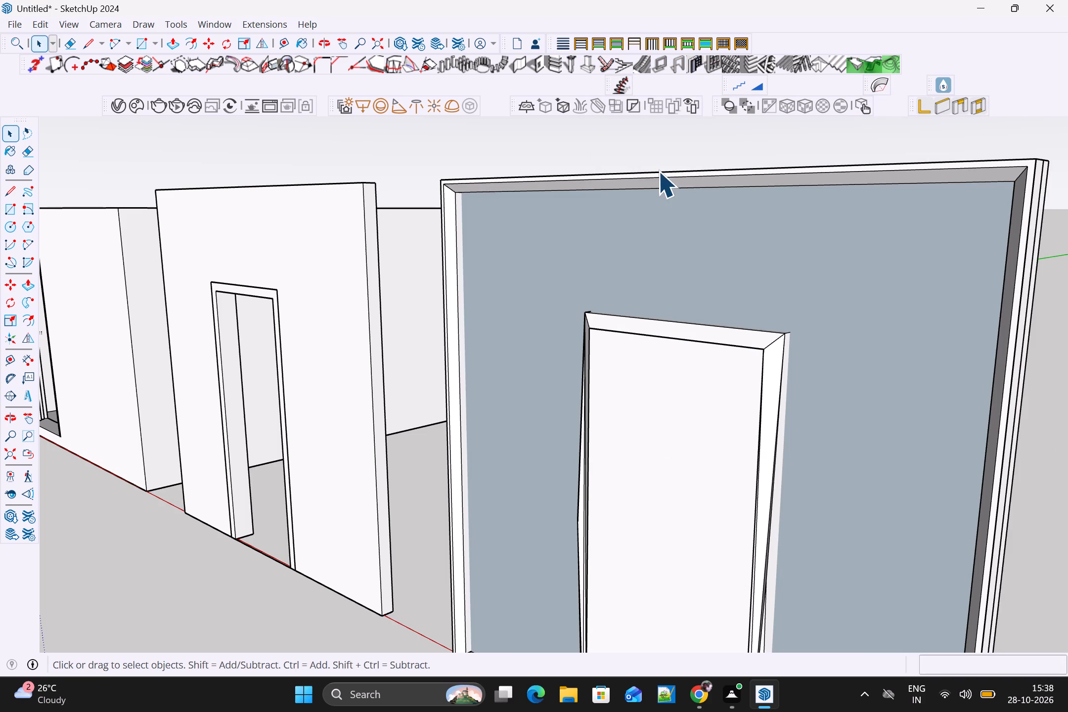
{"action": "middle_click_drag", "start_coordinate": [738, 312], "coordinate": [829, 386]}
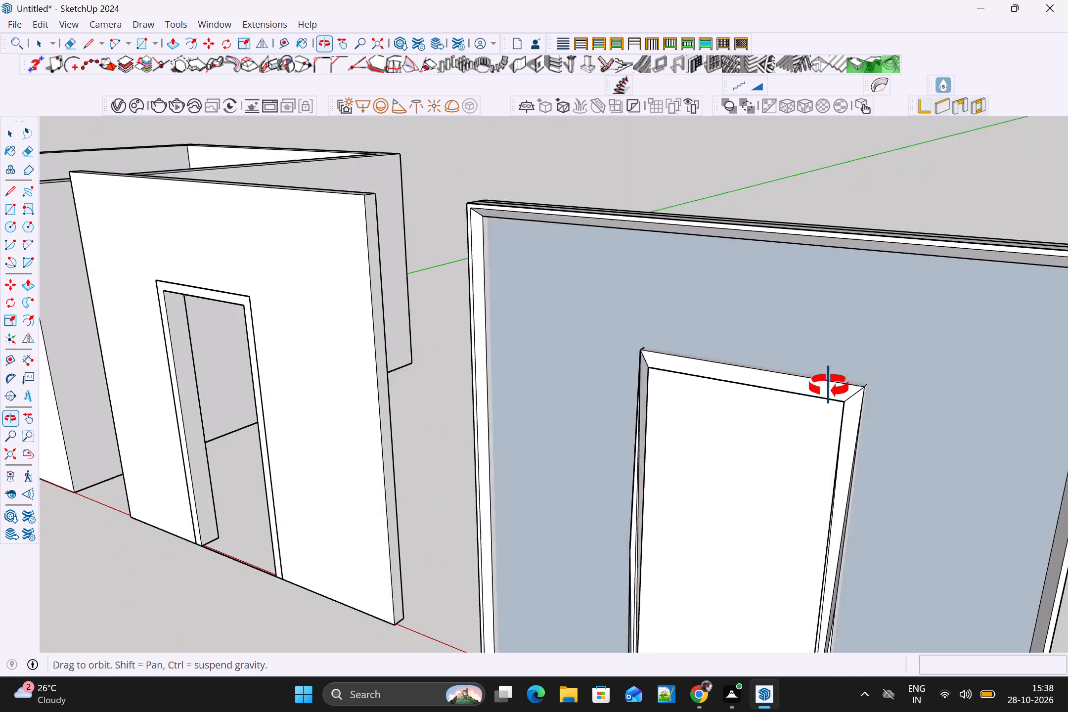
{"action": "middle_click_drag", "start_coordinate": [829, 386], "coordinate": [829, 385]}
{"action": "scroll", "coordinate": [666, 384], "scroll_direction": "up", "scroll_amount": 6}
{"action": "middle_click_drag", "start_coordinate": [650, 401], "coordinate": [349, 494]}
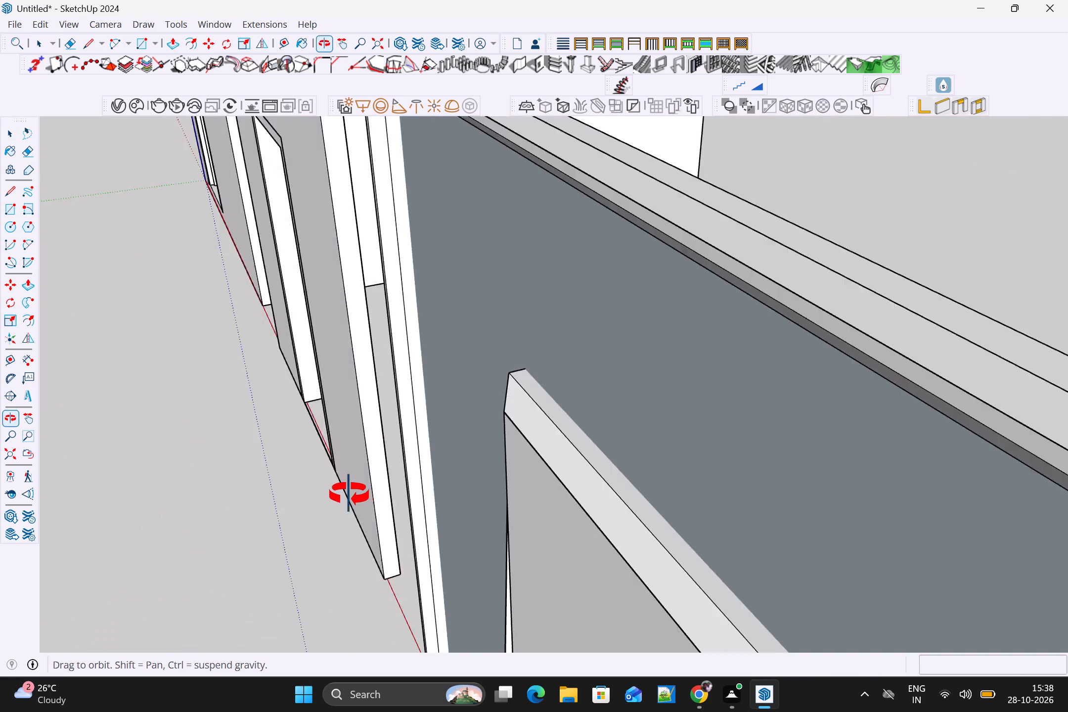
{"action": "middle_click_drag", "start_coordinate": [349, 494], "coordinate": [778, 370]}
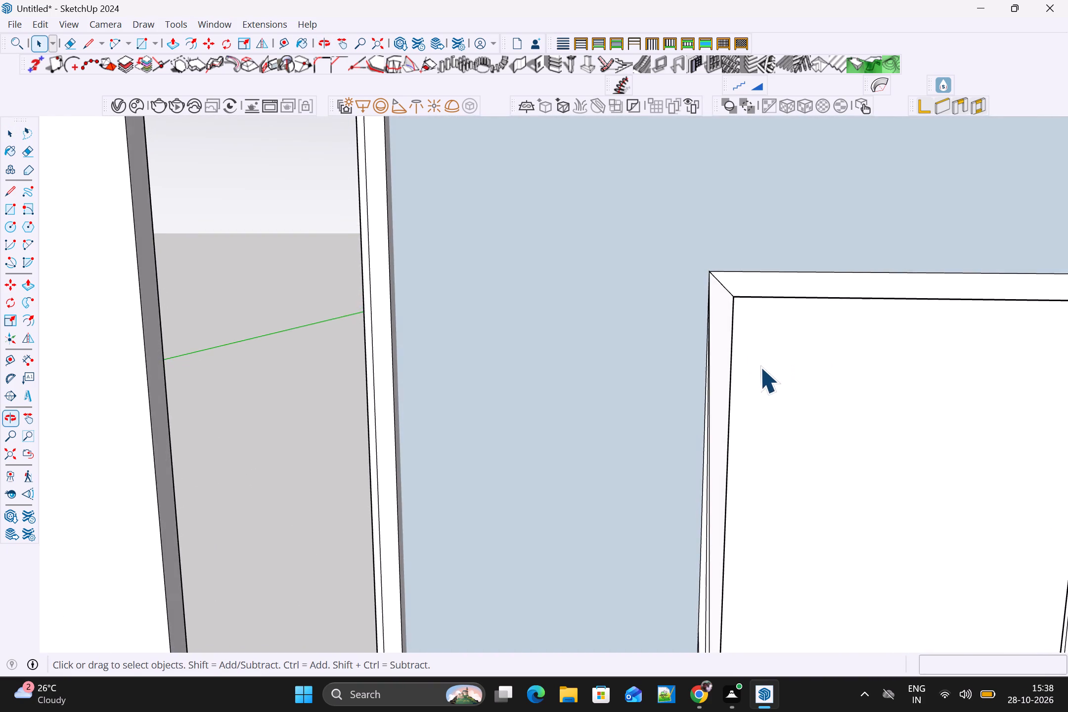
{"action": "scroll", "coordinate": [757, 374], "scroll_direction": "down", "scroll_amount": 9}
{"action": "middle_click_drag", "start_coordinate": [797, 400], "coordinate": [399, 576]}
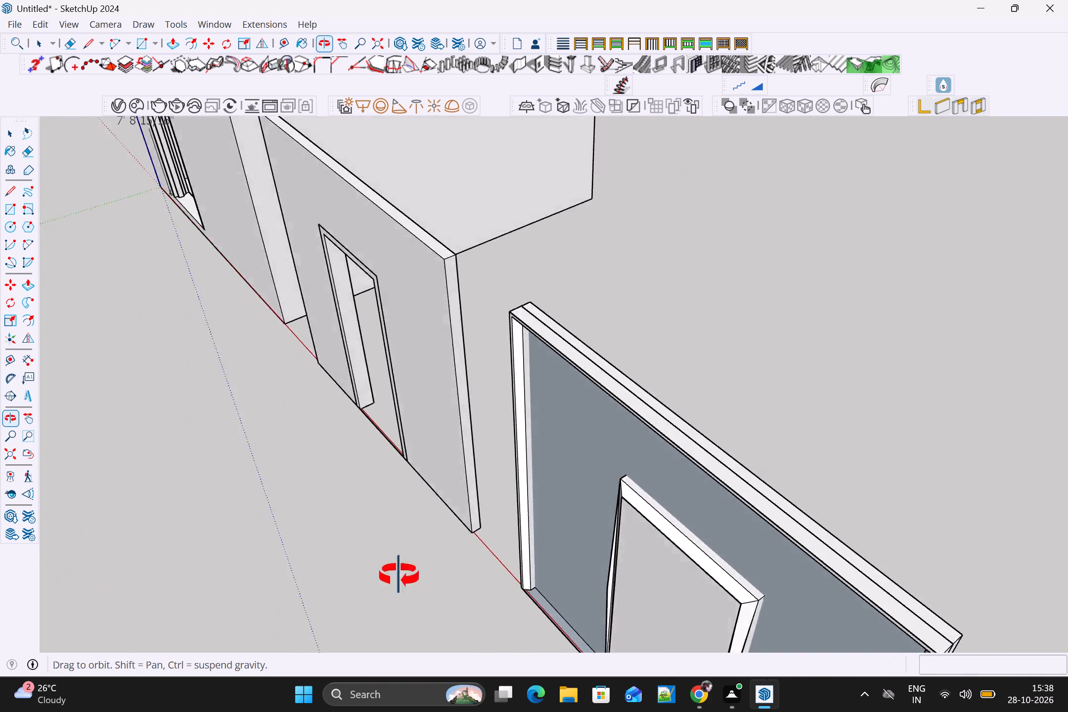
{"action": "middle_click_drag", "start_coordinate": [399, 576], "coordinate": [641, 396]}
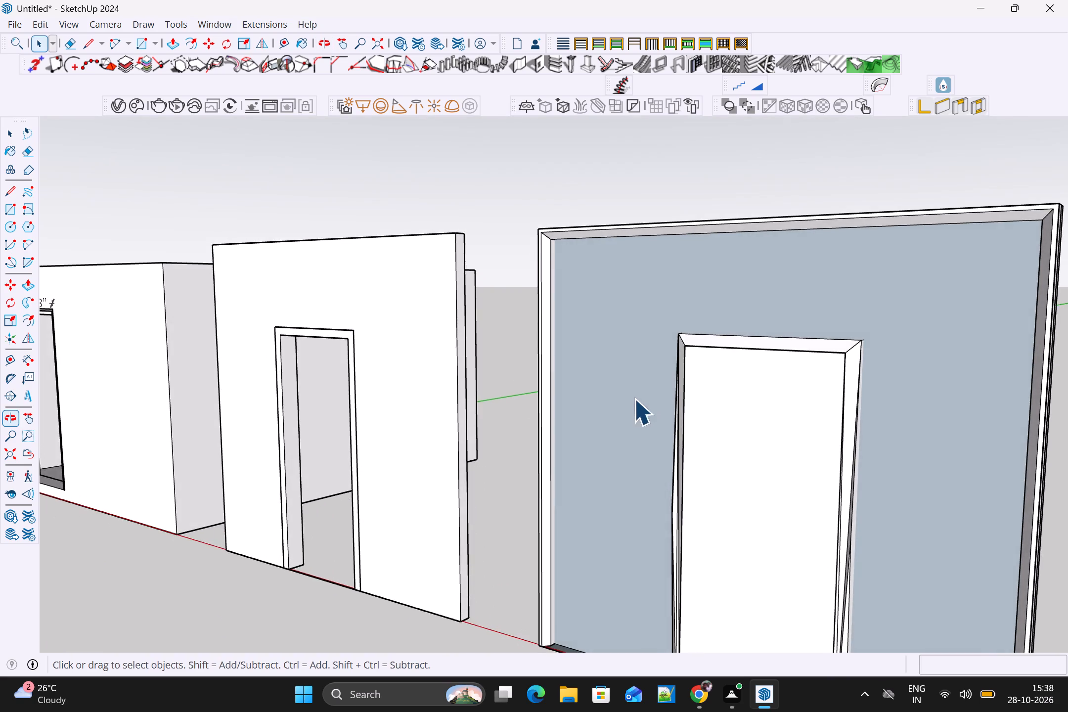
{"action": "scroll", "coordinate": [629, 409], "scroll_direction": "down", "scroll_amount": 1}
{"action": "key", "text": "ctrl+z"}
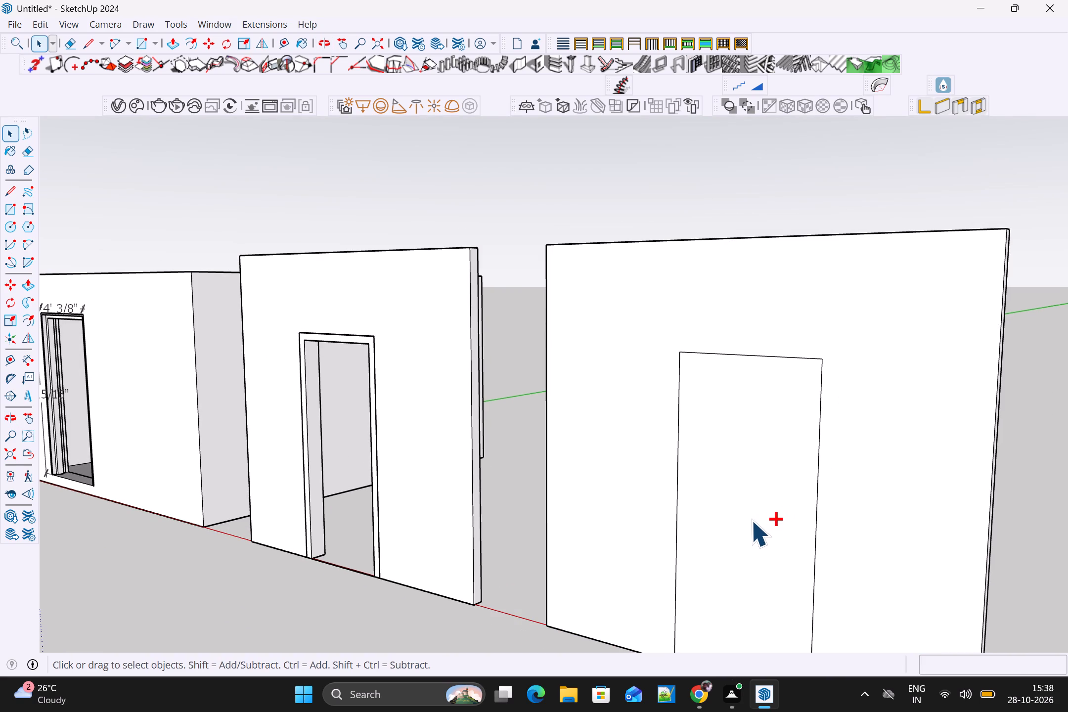
Push the second panel's door outline 4" through the wall to cut a door opening.
{"action": "key", "text": "space"}
{"action": "left_click_drag", "start_coordinate": [677, 358], "coordinate": [683, 359]}
{"action": "double_click", "coordinate": [684, 359]}
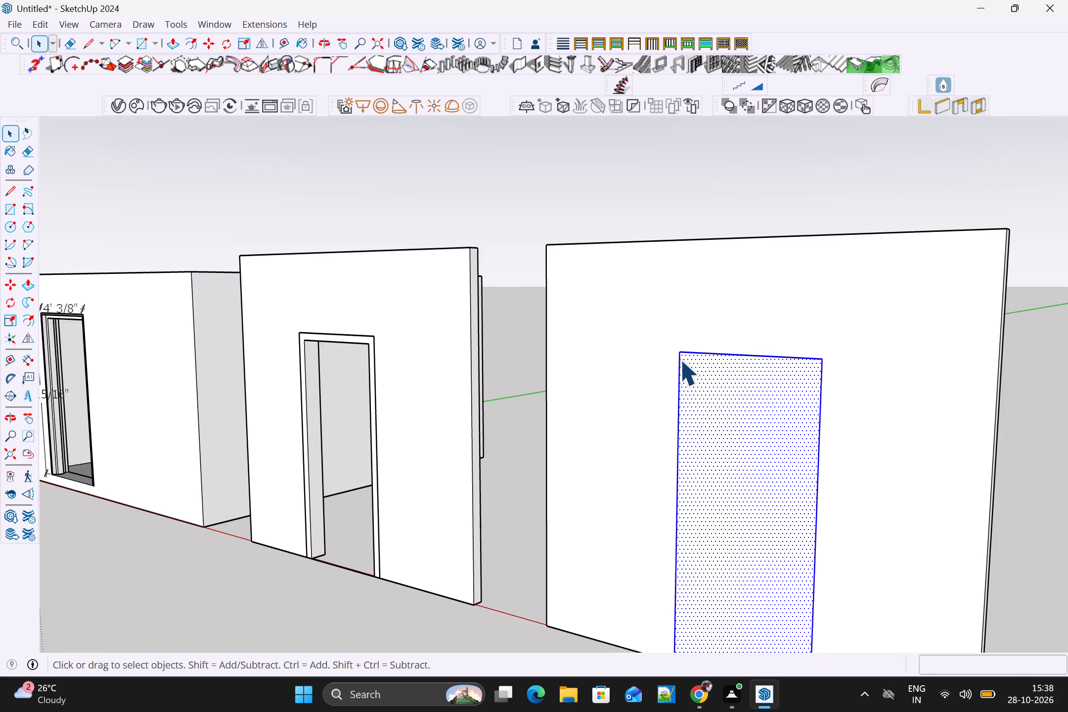
{"action": "key", "text": "p"}
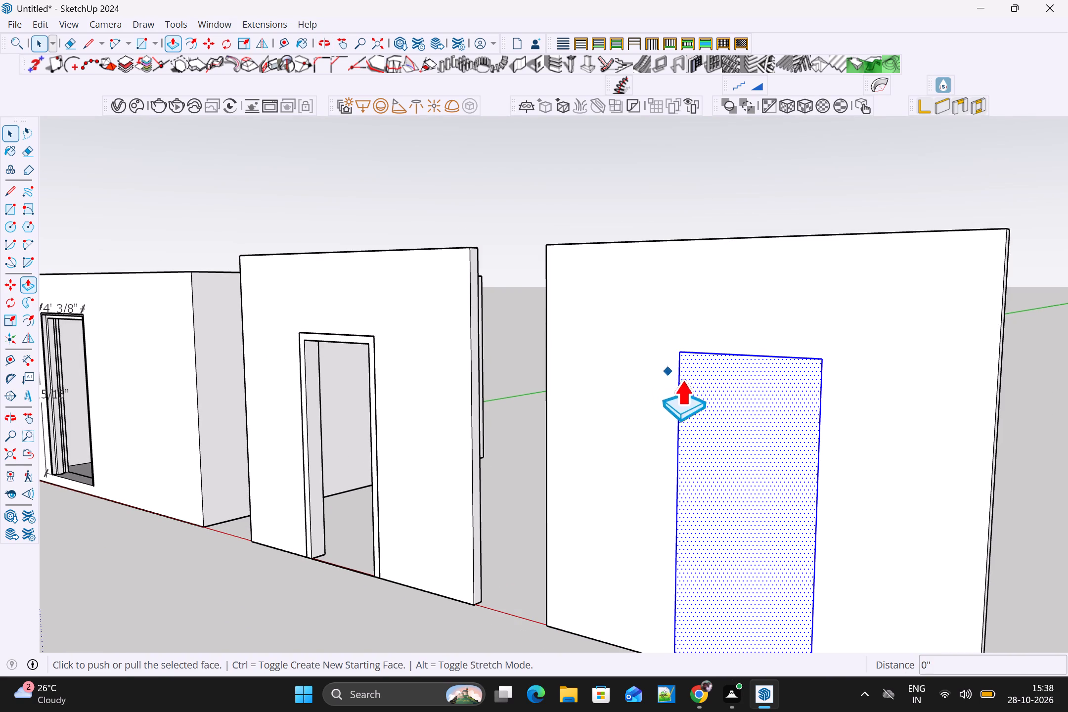
{"action": "left_click", "coordinate": [742, 452]}
{"action": "left_click", "coordinate": [751, 428]}
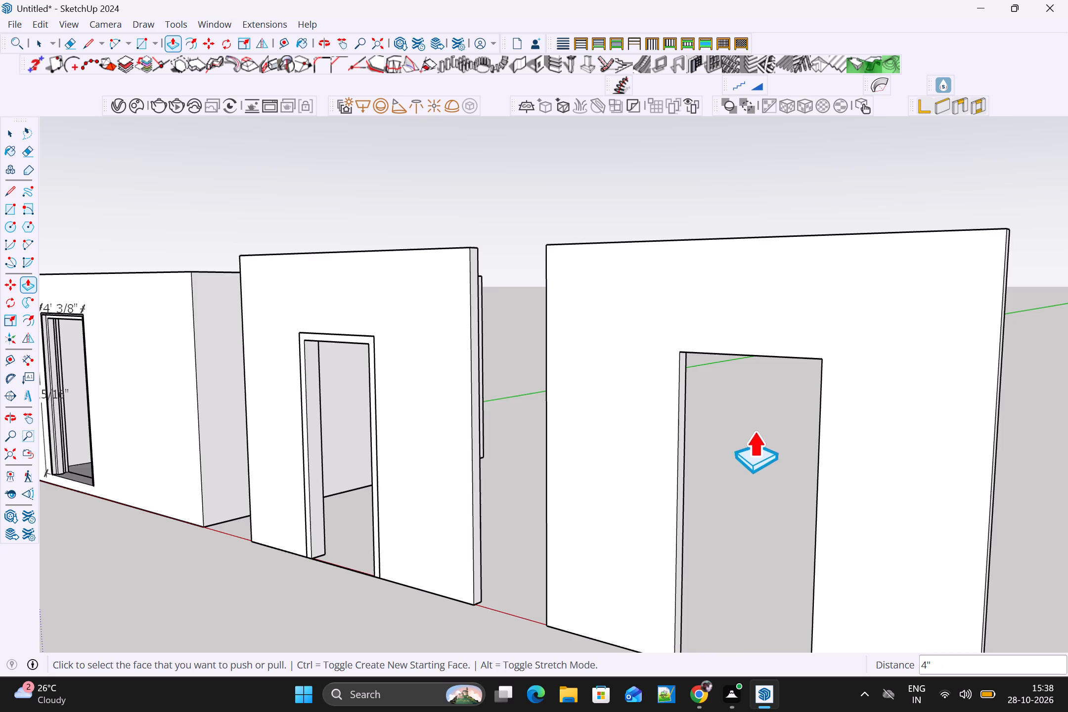
{"action": "scroll", "coordinate": [747, 444], "scroll_direction": "down", "scroll_amount": 3}
{"action": "key", "text": "space"}
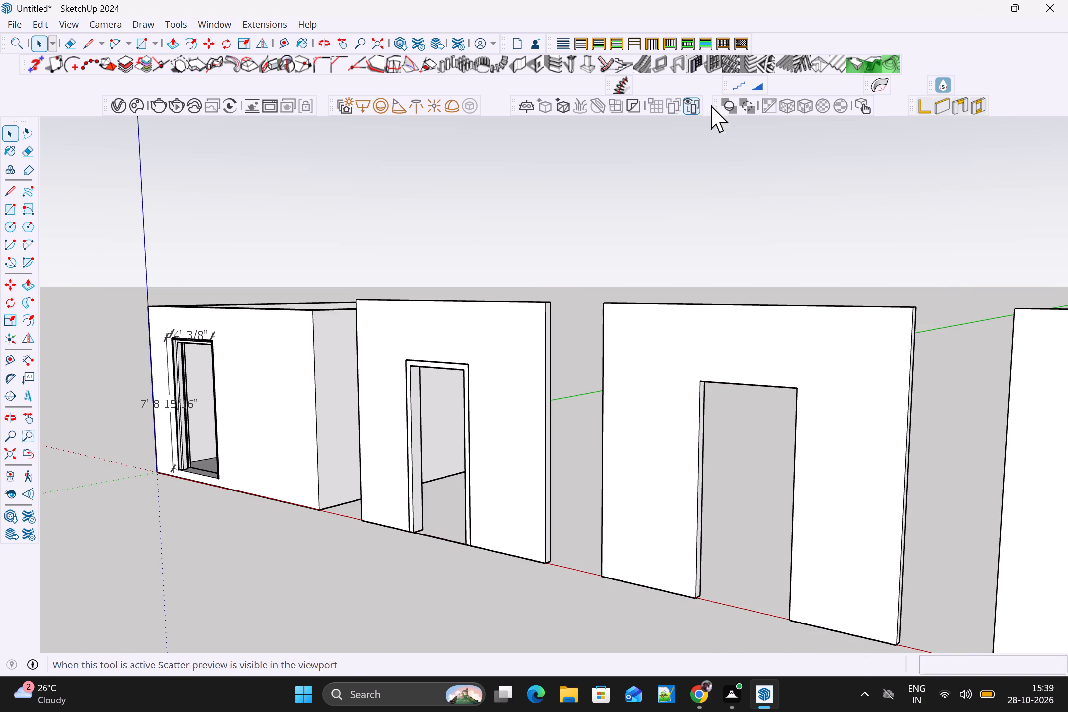
Create a bevelled-edge door frame, 7" deep and 3" wide, on the second wall panel using its opening's top edge, and inspect it.
{"action": "left_click", "coordinate": [679, 65]}
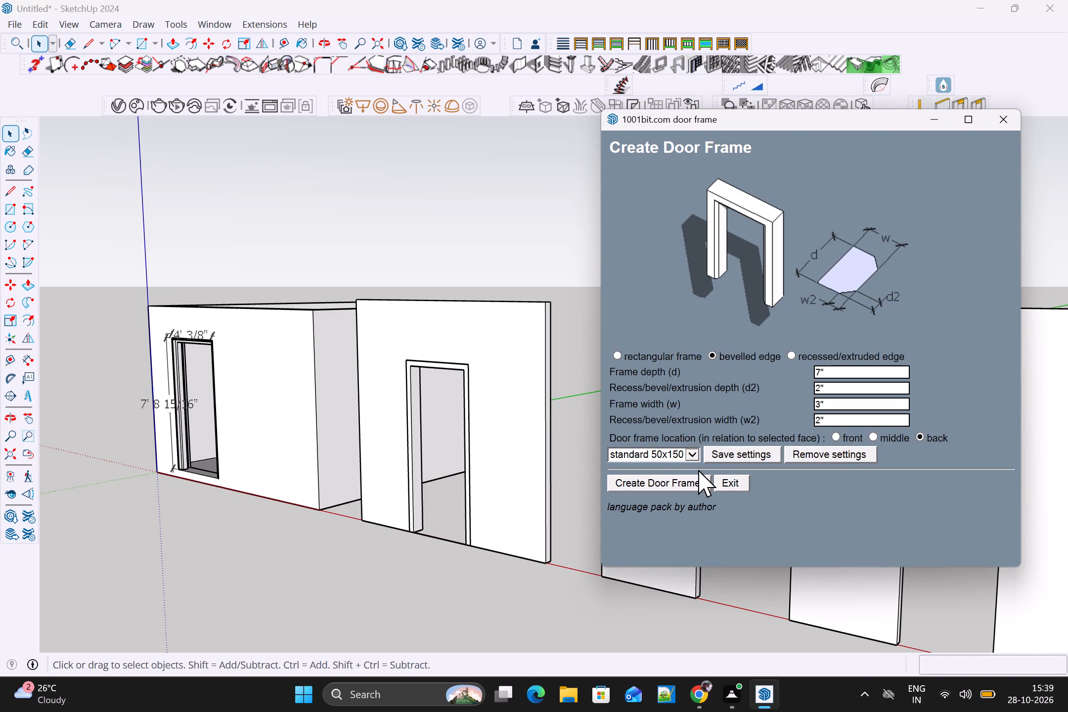
{"action": "left_click", "coordinate": [650, 482]}
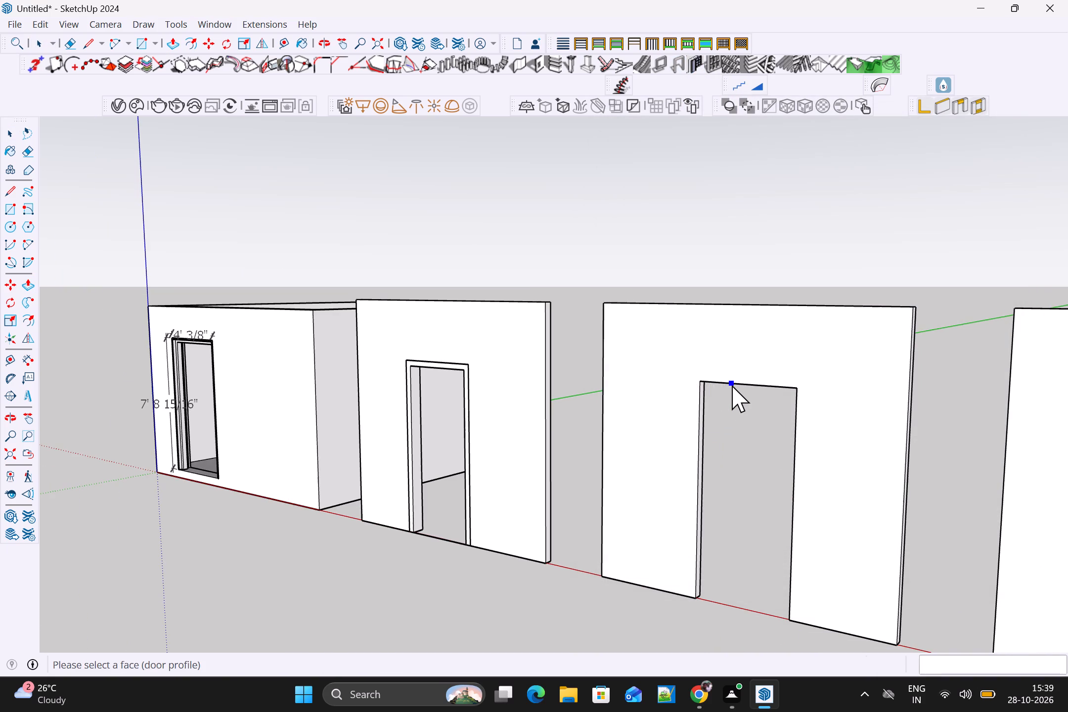
{"action": "left_click", "coordinate": [732, 385]}
{"action": "middle_click_drag", "start_coordinate": [765, 435], "coordinate": [622, 449]}
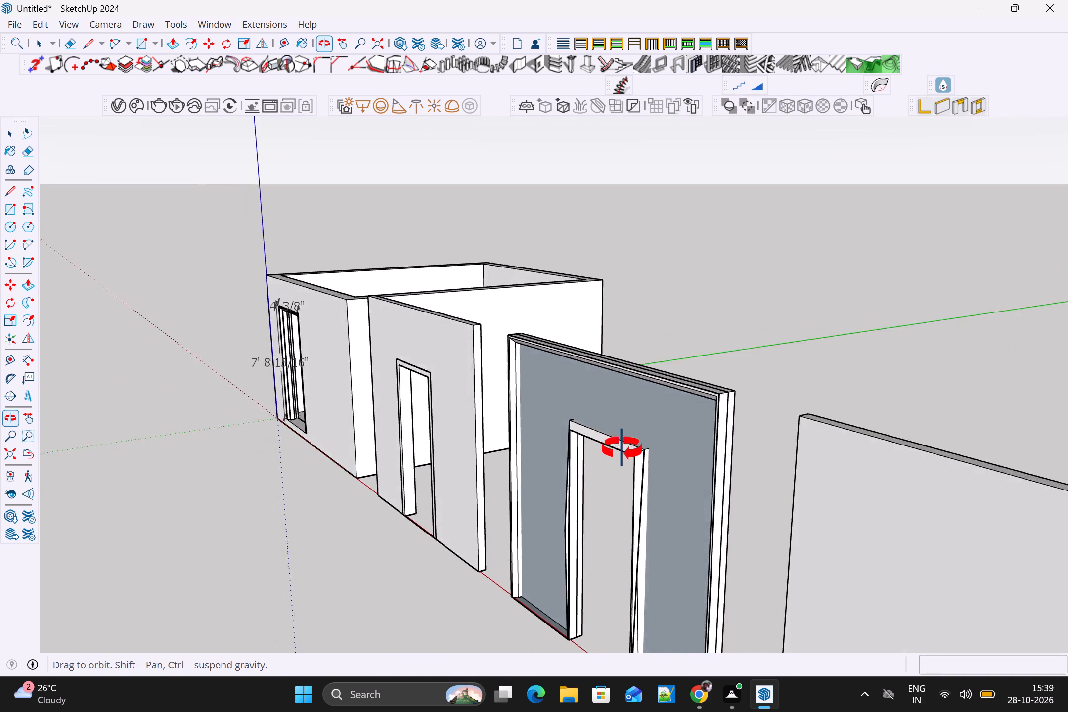
{"action": "middle_click_drag", "start_coordinate": [622, 449], "coordinate": [616, 433]}
{"action": "scroll", "coordinate": [574, 441], "scroll_direction": "up", "scroll_amount": 4}
{"action": "middle_click_drag", "start_coordinate": [573, 442], "coordinate": [543, 468]}
{"action": "scroll", "coordinate": [570, 460], "scroll_direction": "up", "scroll_amount": 1}
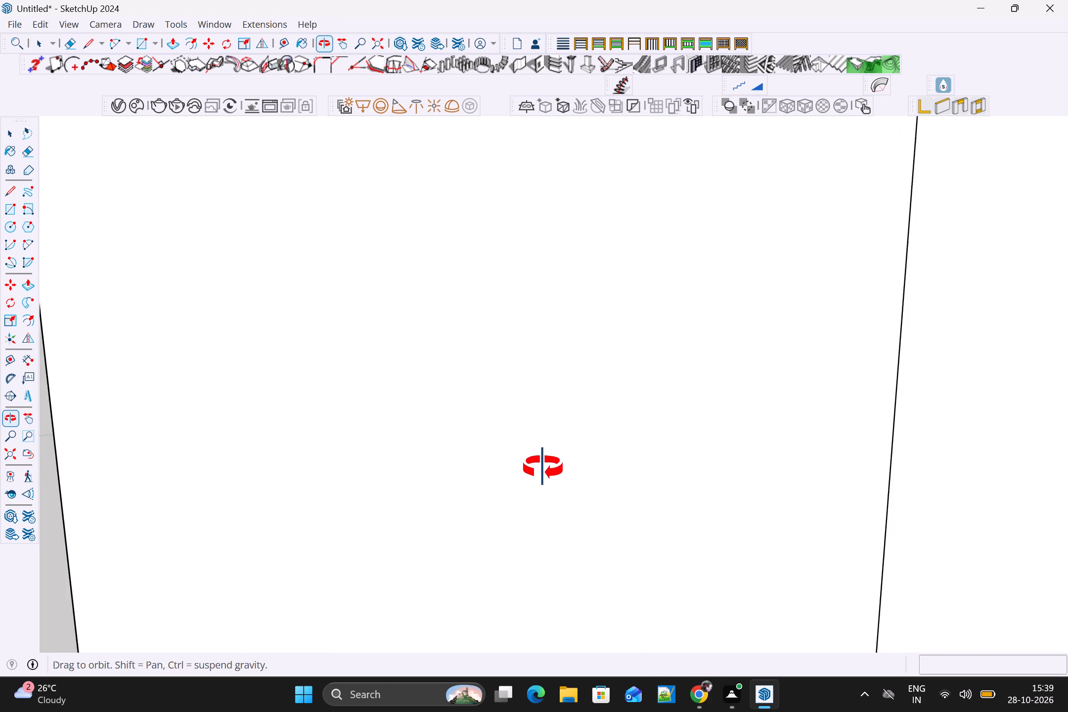
{"action": "middle_click_drag", "start_coordinate": [543, 468], "coordinate": [676, 466]}
{"action": "scroll", "coordinate": [663, 464], "scroll_direction": "down", "scroll_amount": 7}
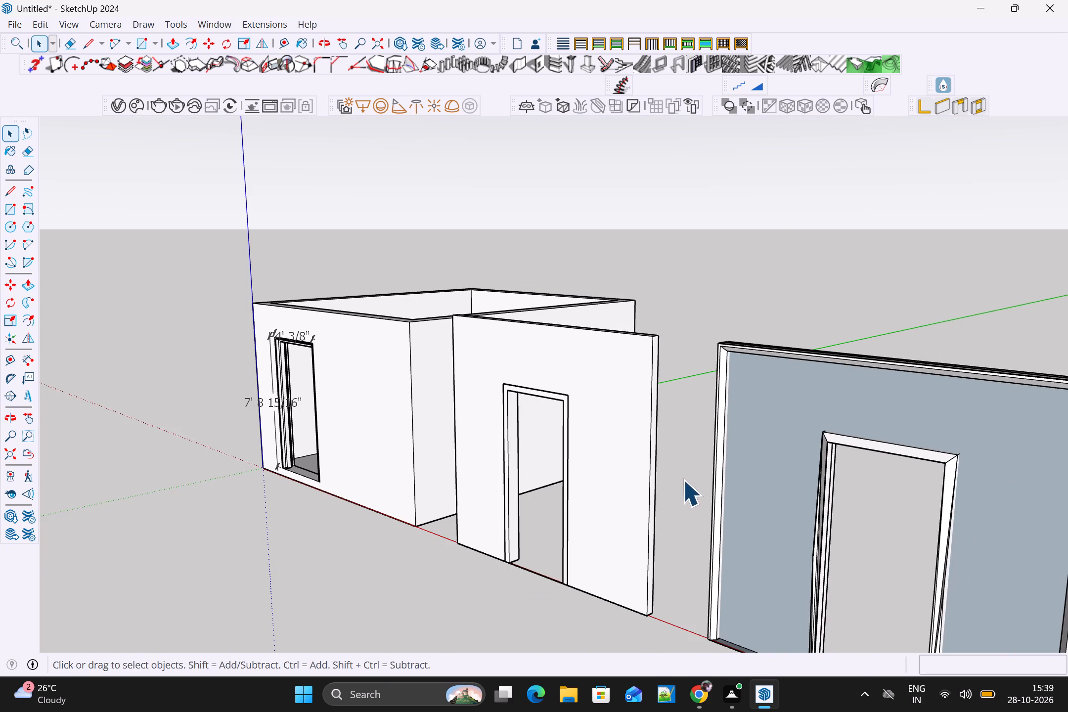
Trace lines on the second panel's frame, down the outer side, along the base and around the door opening to its far bottom corner.
{"action": "key", "text": "r"}
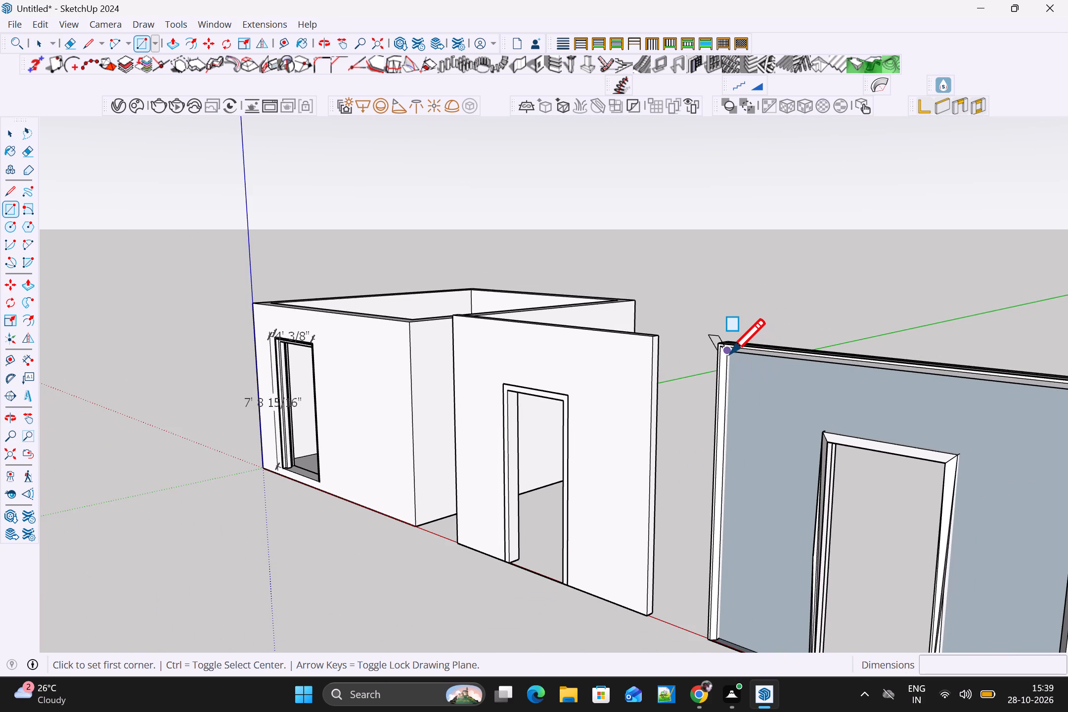
{"action": "scroll", "coordinate": [729, 354], "scroll_direction": "up", "scroll_amount": 1}
{"action": "key", "text": "l"}
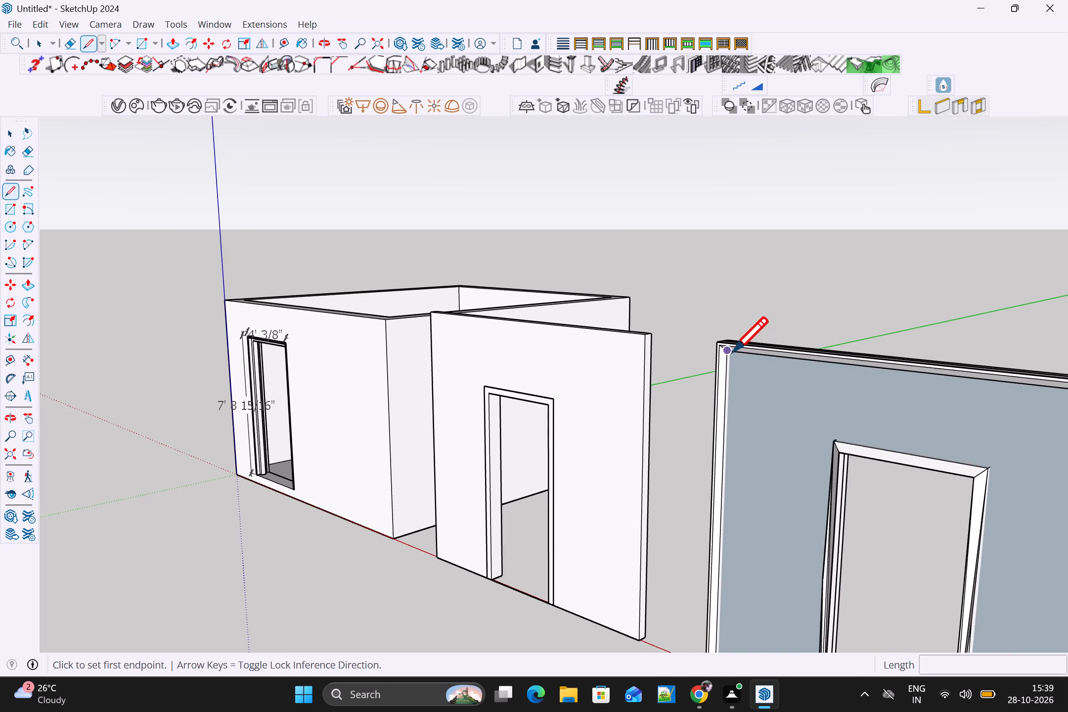
{"action": "left_click", "coordinate": [733, 352]}
{"action": "scroll", "coordinate": [749, 448], "scroll_direction": "down", "scroll_amount": 4}
{"action": "middle_click_drag", "start_coordinate": [743, 506], "coordinate": [776, 381]}
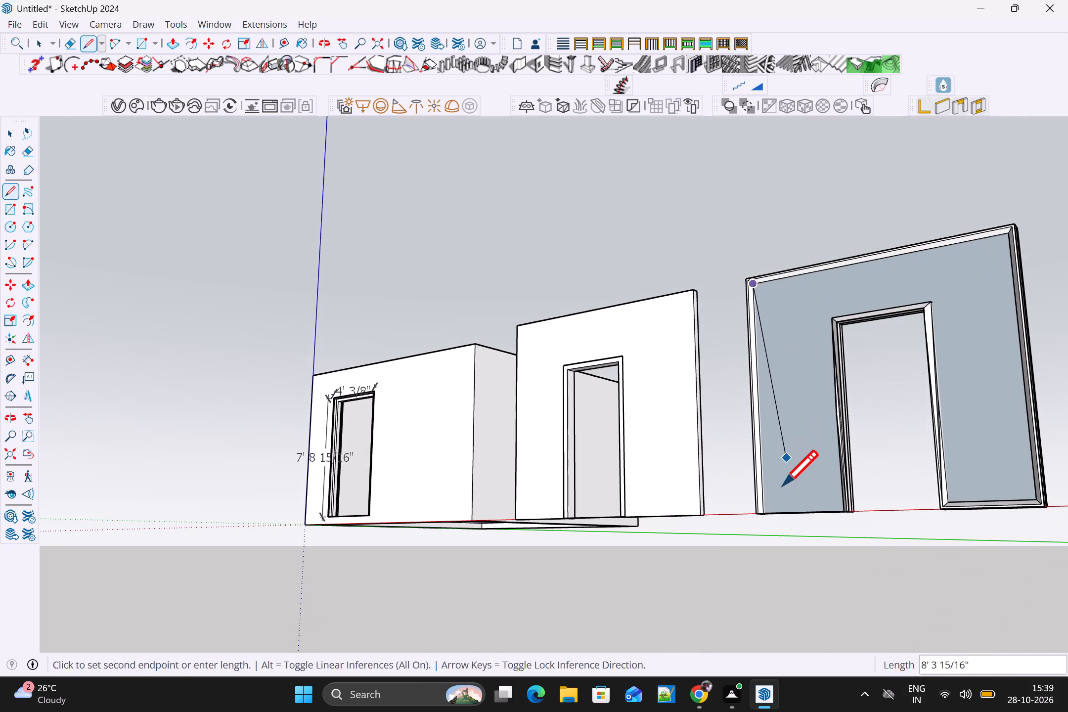
{"action": "left_click", "coordinate": [763, 515]}
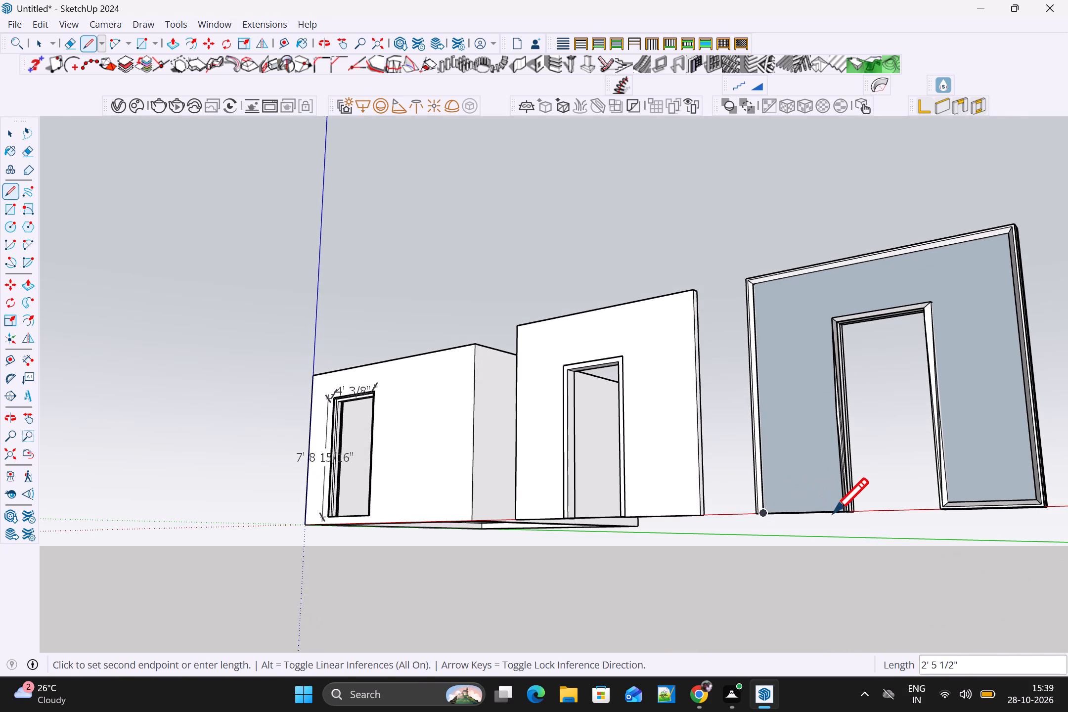
{"action": "left_click", "coordinate": [847, 514]}
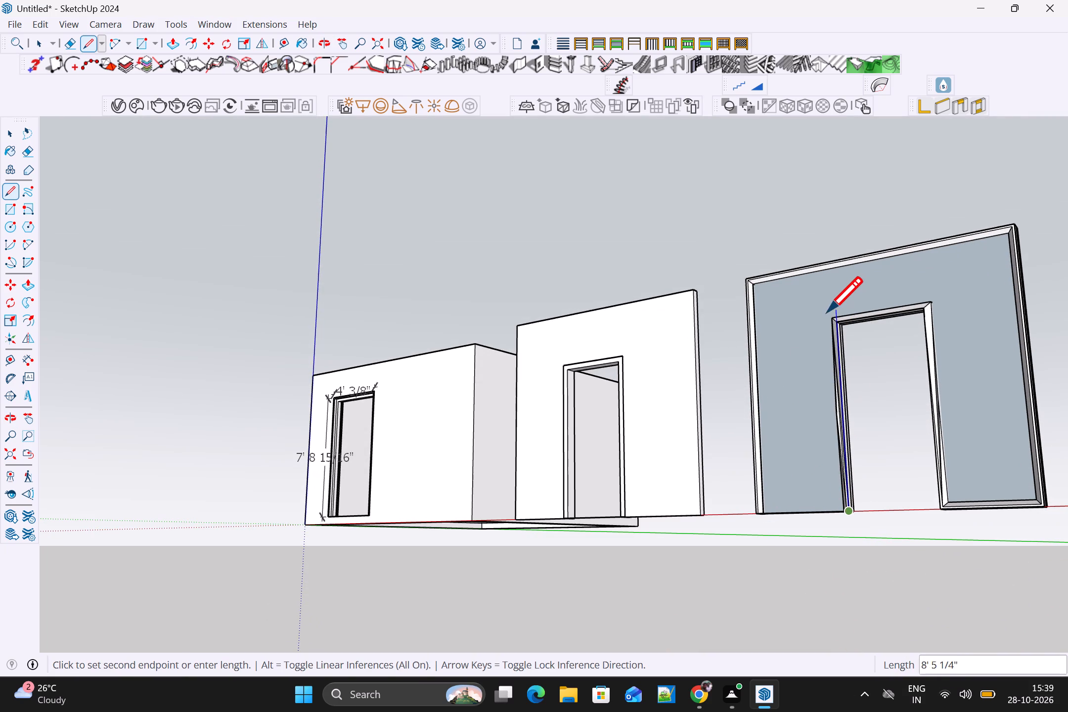
{"action": "scroll", "coordinate": [826, 315], "scroll_direction": "up", "scroll_amount": 8}
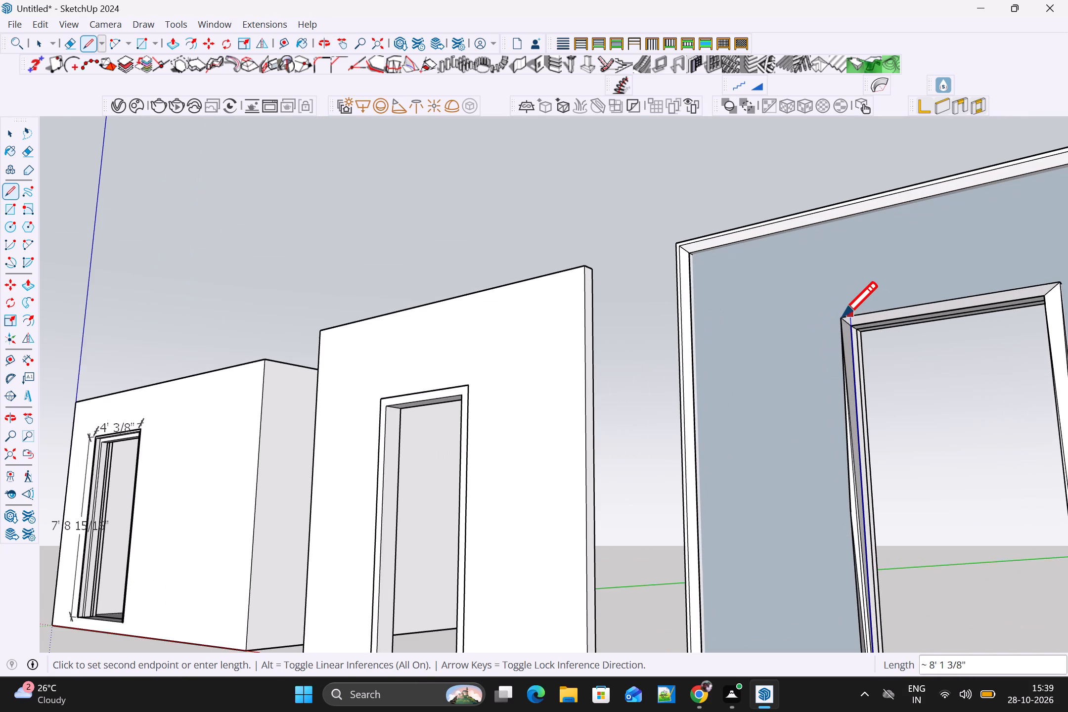
{"action": "left_click", "coordinate": [839, 317]}
{"action": "scroll", "coordinate": [1044, 292], "scroll_direction": "down", "scroll_amount": 2}
{"action": "middle_click_drag", "start_coordinate": [1040, 292], "coordinate": [965, 301]}
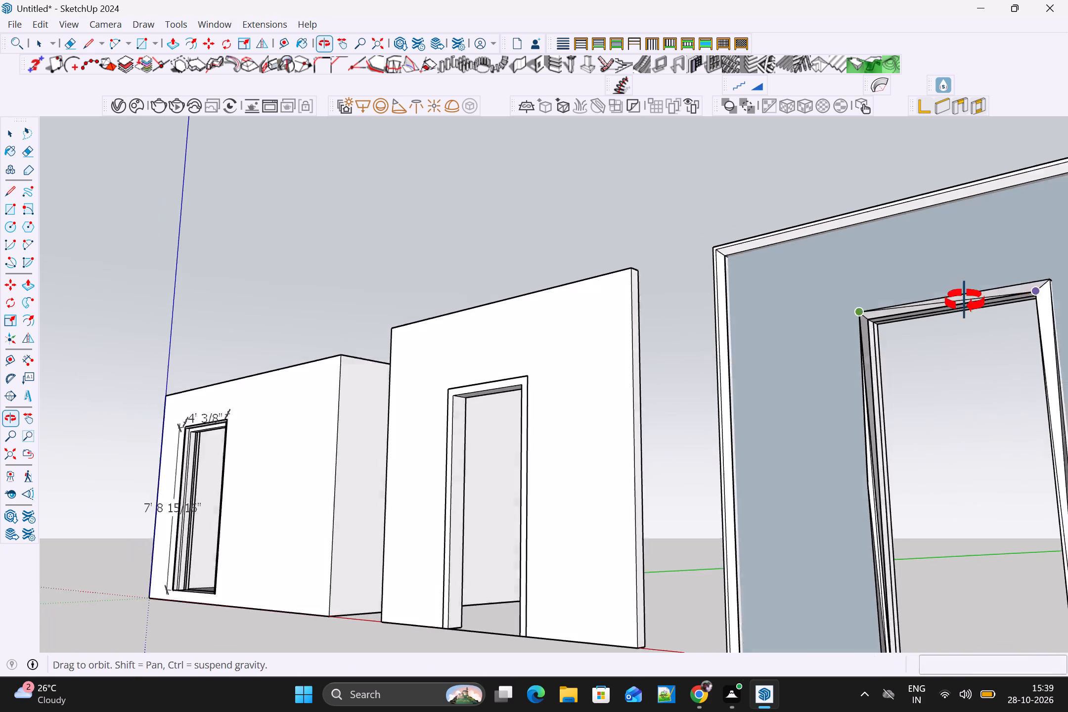
{"action": "middle_click_drag", "start_coordinate": [965, 301], "coordinate": [878, 302]}
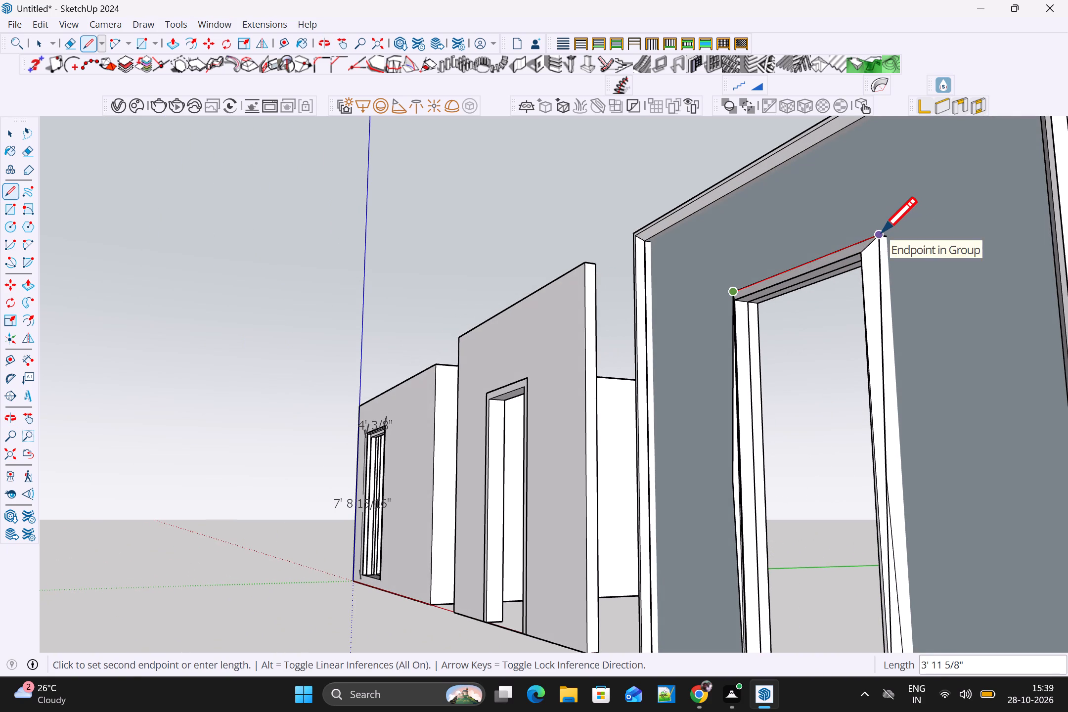
{"action": "left_click", "coordinate": [882, 232]}
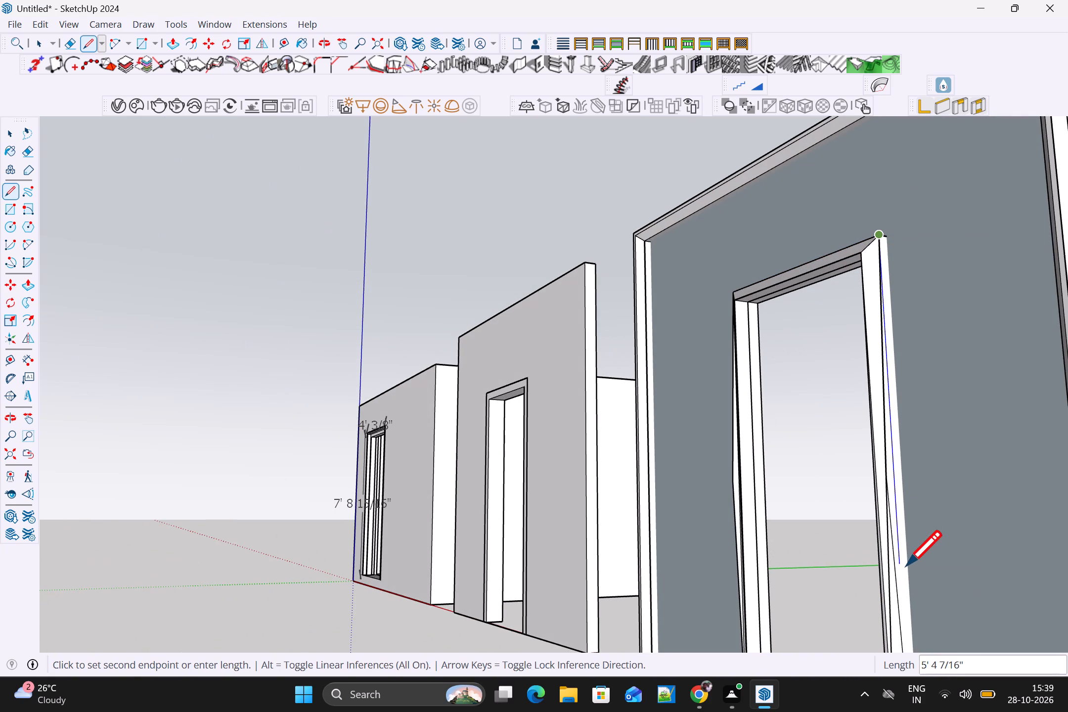
{"action": "middle_click_drag", "start_coordinate": [906, 566], "coordinate": [863, 379], "text": "shift"}
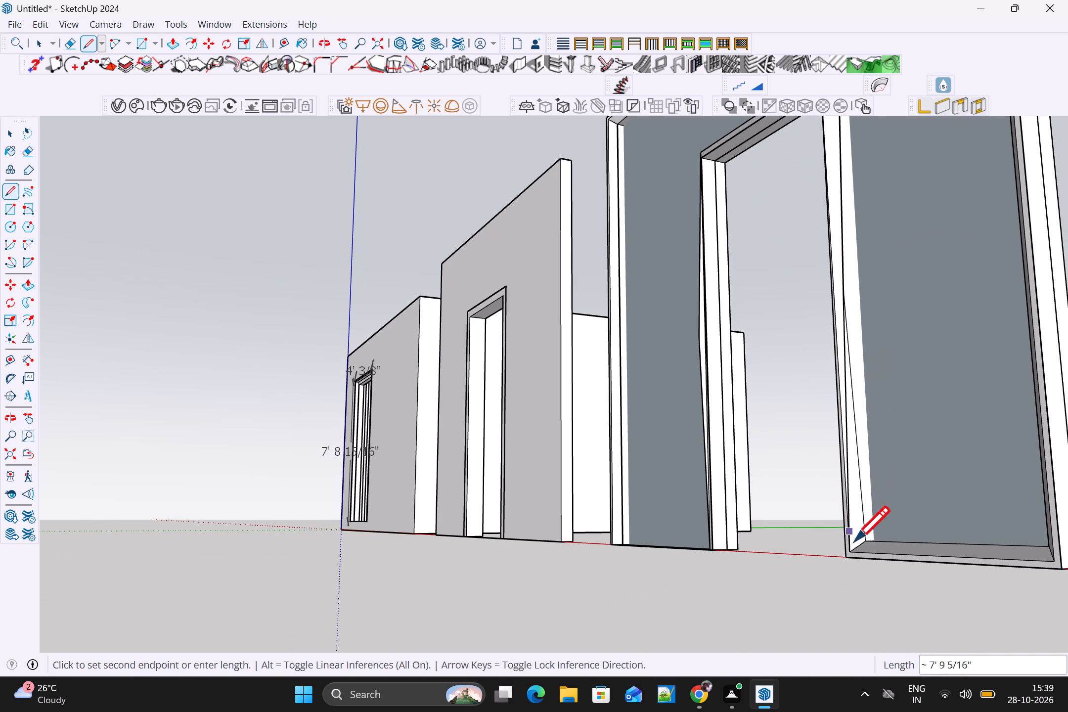
{"action": "left_click", "coordinate": [850, 551]}
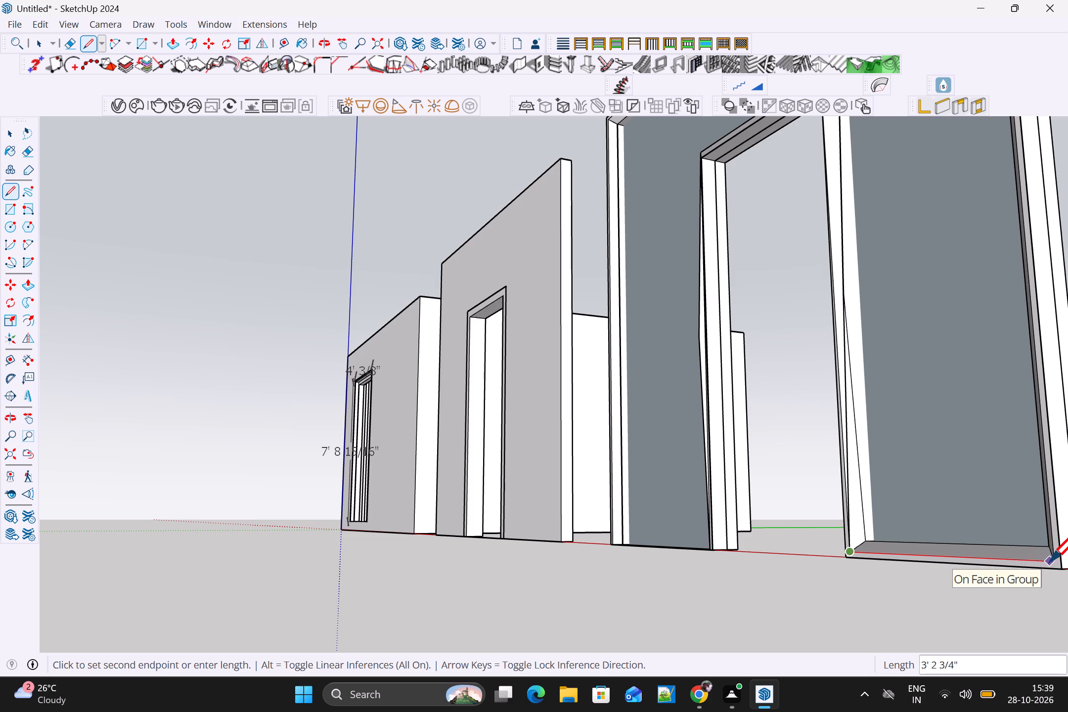
Close the second panel's outline with lines along the remaining base, up the far side, across the top and back to the opening.
{"action": "left_click", "coordinate": [1053, 562]}
{"action": "scroll", "coordinate": [1035, 571], "scroll_direction": "down", "scroll_amount": 9}
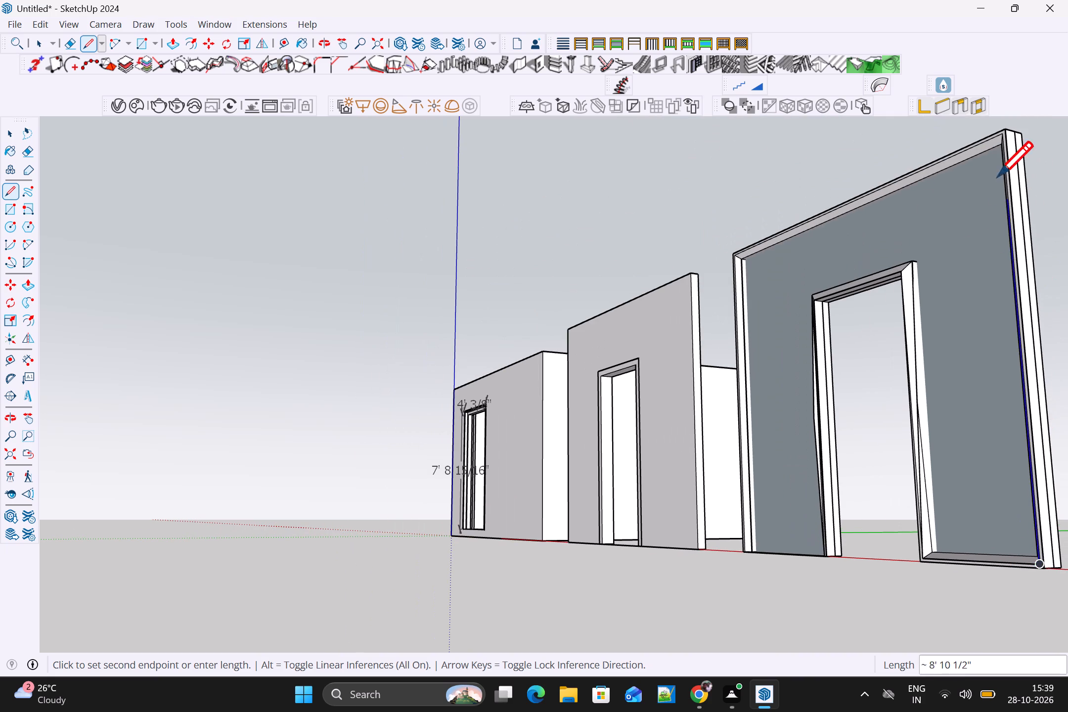
{"action": "left_click", "coordinate": [1000, 135]}
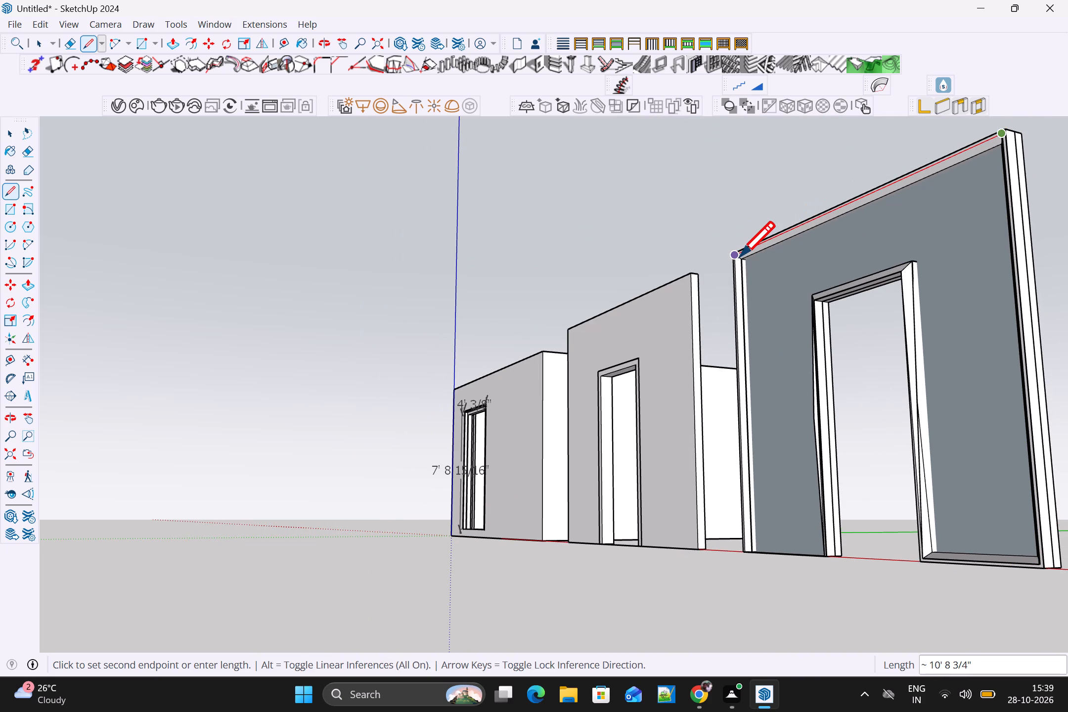
{"action": "left_click", "coordinate": [737, 257]}
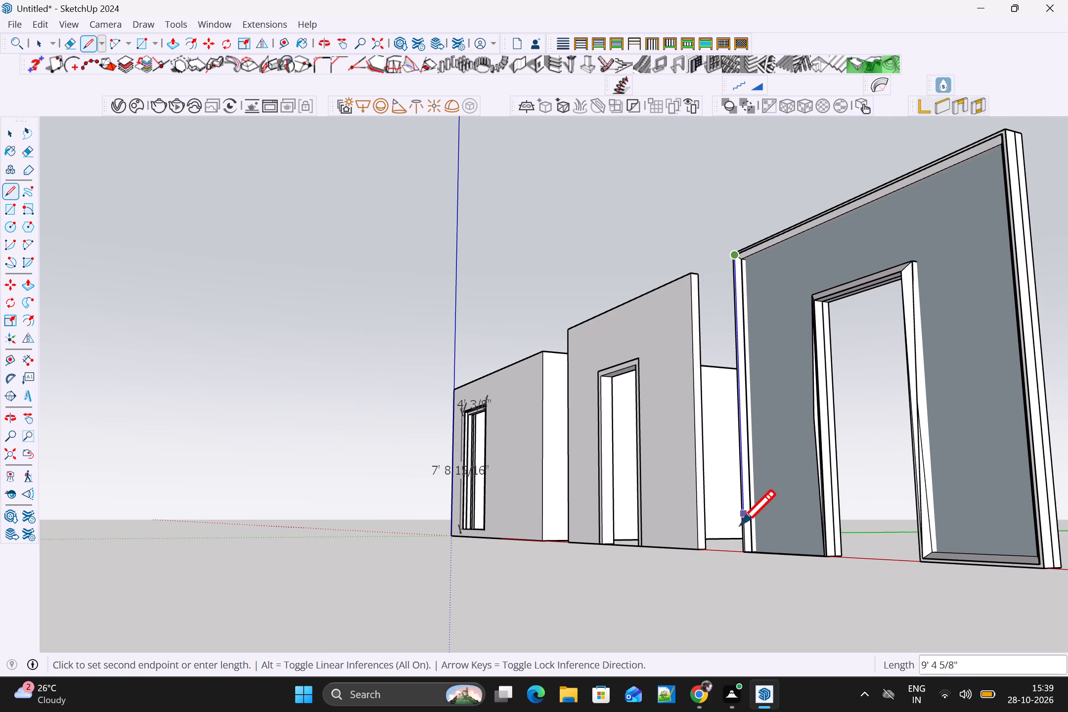
{"action": "left_click", "coordinate": [745, 552]}
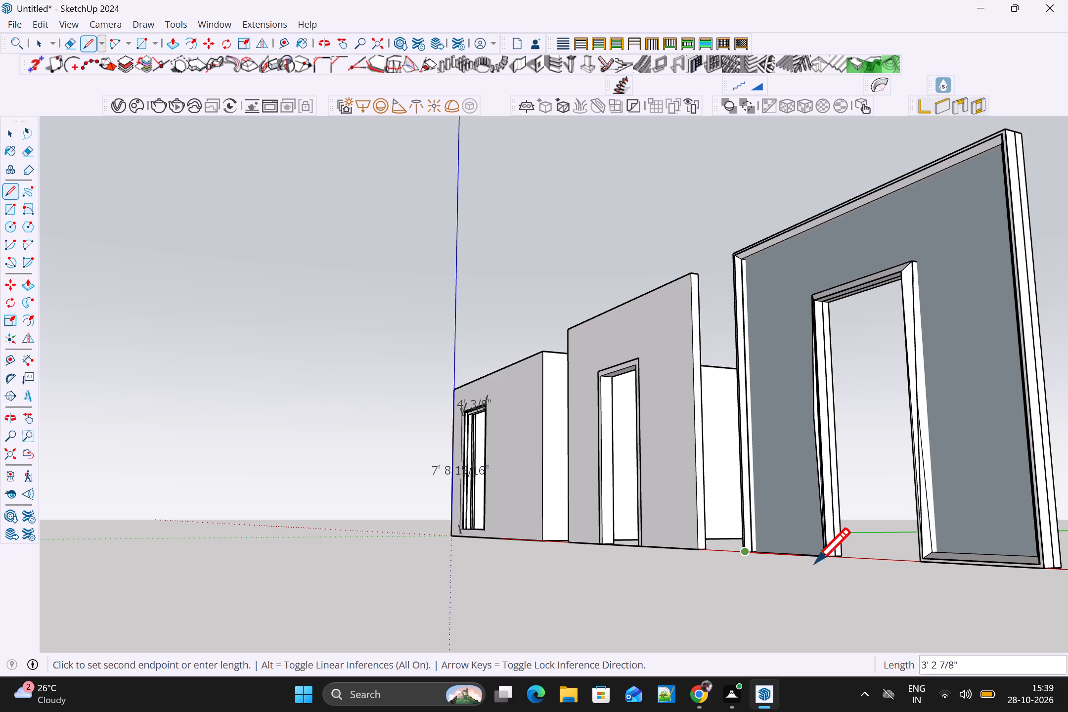
{"action": "left_click", "coordinate": [828, 556]}
{"action": "scroll", "coordinate": [813, 557], "scroll_direction": "down", "scroll_amount": 3}
{"action": "middle_click_drag", "start_coordinate": [865, 552], "coordinate": [859, 567]}
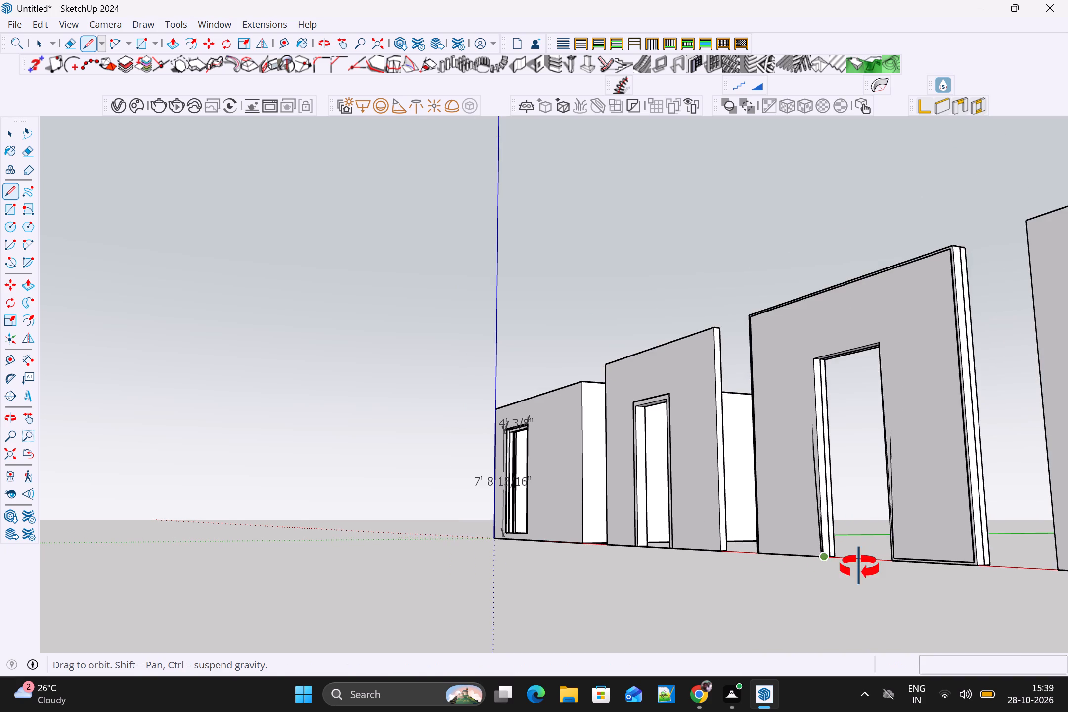
{"action": "middle_click_drag", "start_coordinate": [859, 567], "coordinate": [1026, 603]}
{"action": "scroll", "coordinate": [986, 548], "scroll_direction": "up", "scroll_amount": 9}
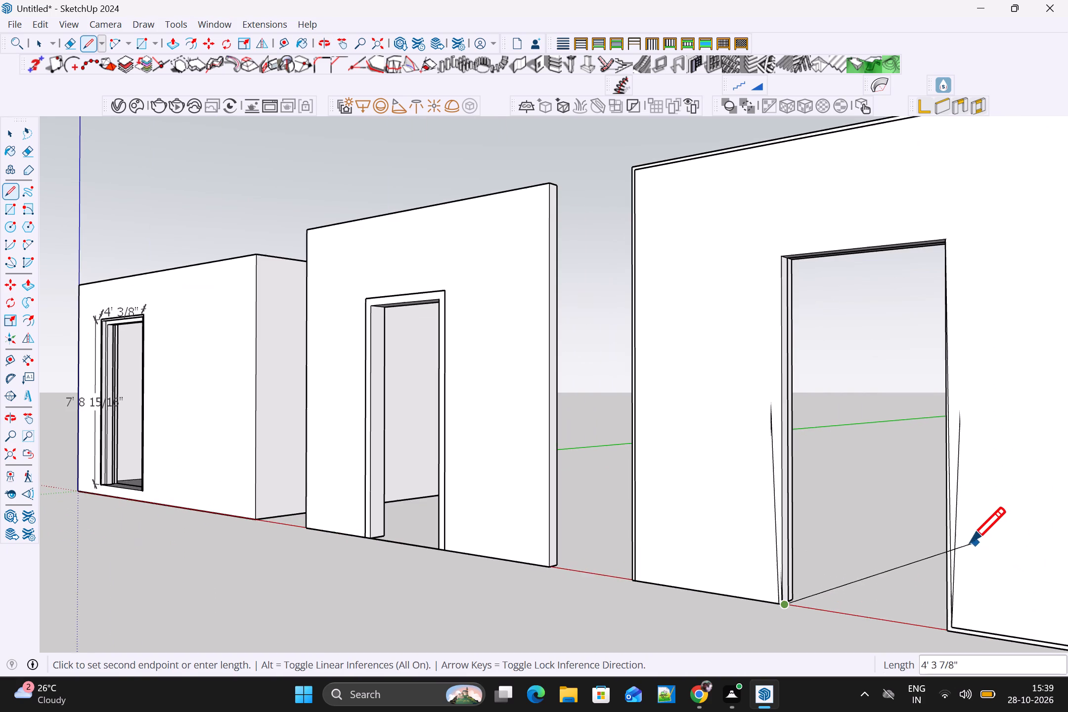
{"action": "key", "text": "space"}
Draw a door outline about 3' 4" by 7' 1" on the third wall panel, down to its bottom edge.
{"action": "scroll", "coordinate": [782, 451], "scroll_direction": "up", "scroll_amount": 4}
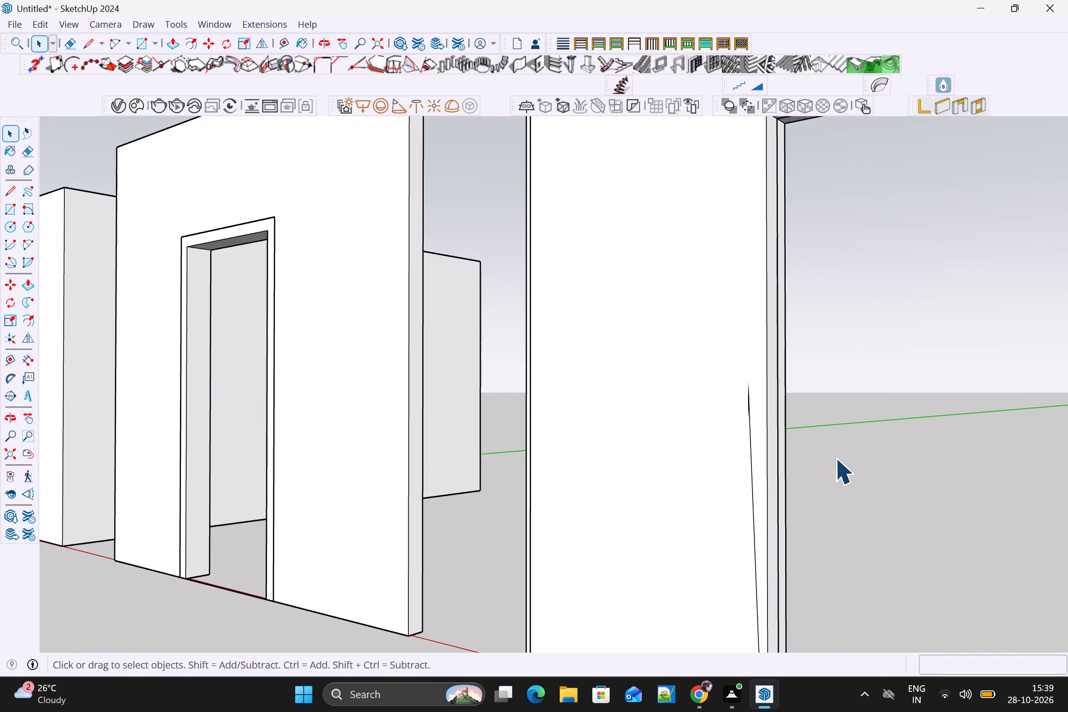
{"action": "middle_click_drag", "start_coordinate": [830, 461], "coordinate": [697, 634]}
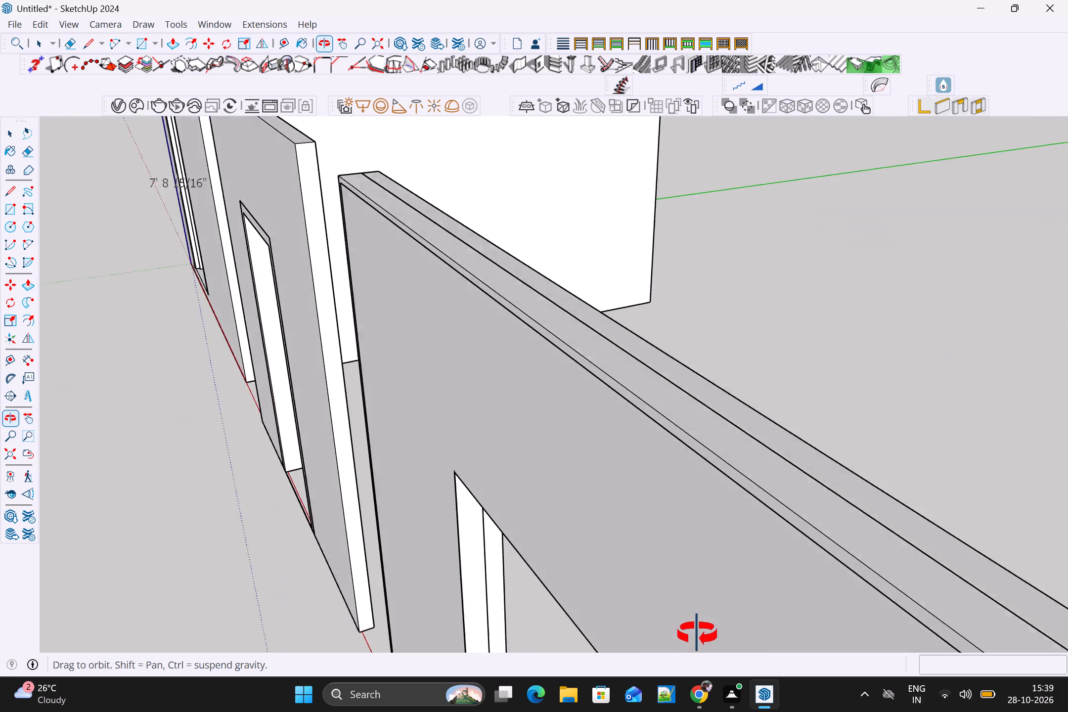
{"action": "middle_click_drag", "start_coordinate": [697, 634], "coordinate": [830, 567]}
{"action": "scroll", "coordinate": [811, 593], "scroll_direction": "up", "scroll_amount": 1}
{"action": "scroll", "coordinate": [831, 564], "scroll_direction": "down", "scroll_amount": 2}
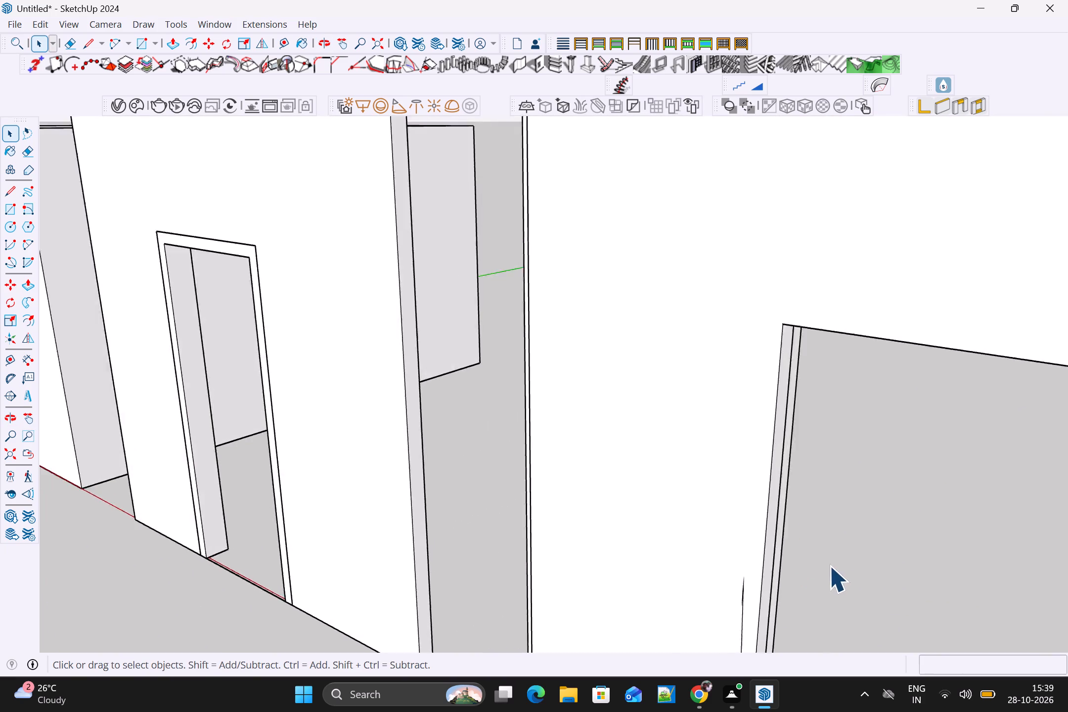
{"action": "scroll", "coordinate": [829, 566], "scroll_direction": "down", "scroll_amount": 10}
{"action": "middle_click_drag", "start_coordinate": [901, 517], "coordinate": [497, 444], "text": "shift"}
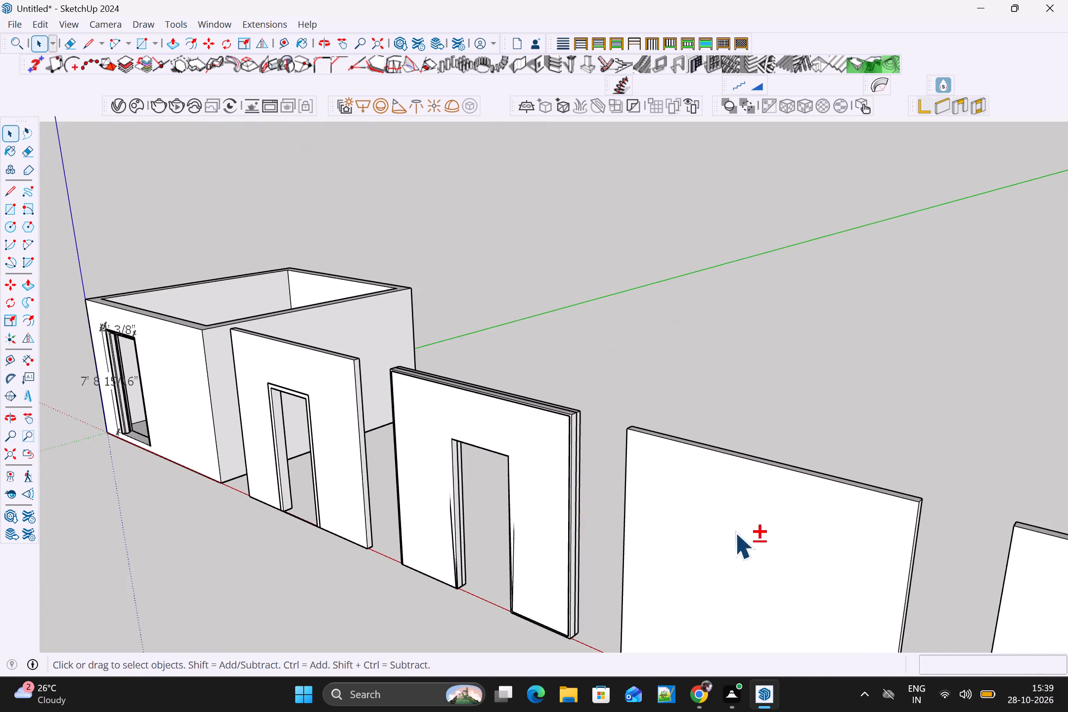
{"action": "scroll", "coordinate": [735, 532], "scroll_direction": "up", "scroll_amount": 1, "text": "shift"}
{"action": "middle_click_drag", "start_coordinate": [735, 531], "coordinate": [525, 333], "text": "shift"}
{"action": "scroll", "coordinate": [598, 417], "scroll_direction": "down", "scroll_amount": 3}
{"action": "key", "text": "r"}
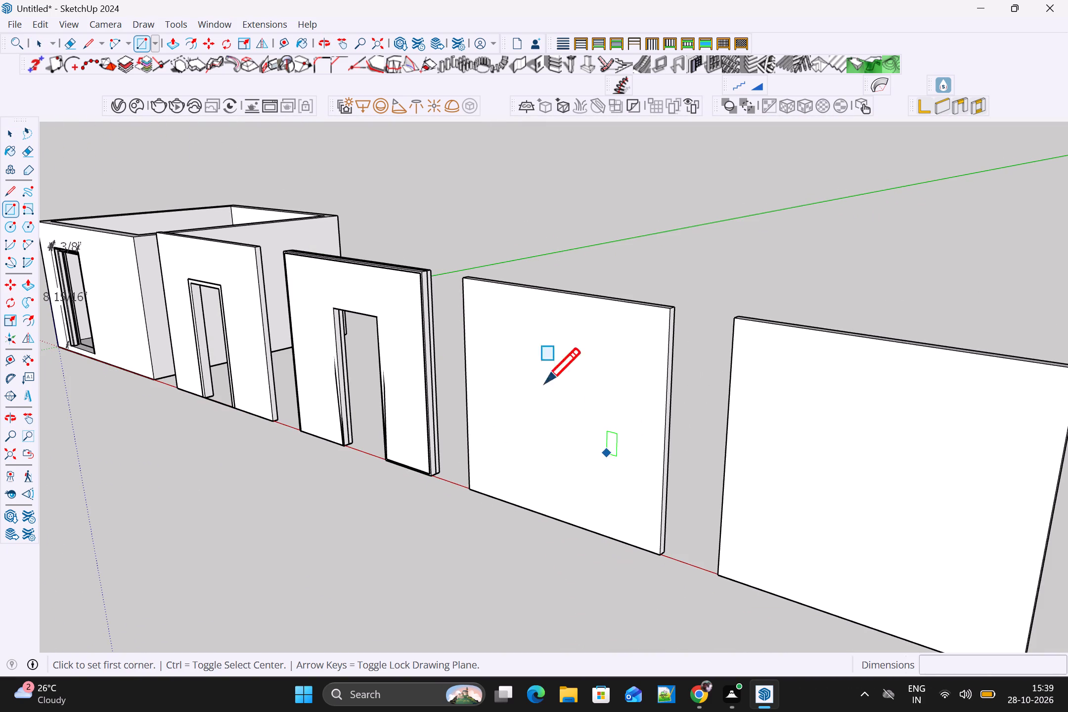
{"action": "left_click", "coordinate": [533, 366]}
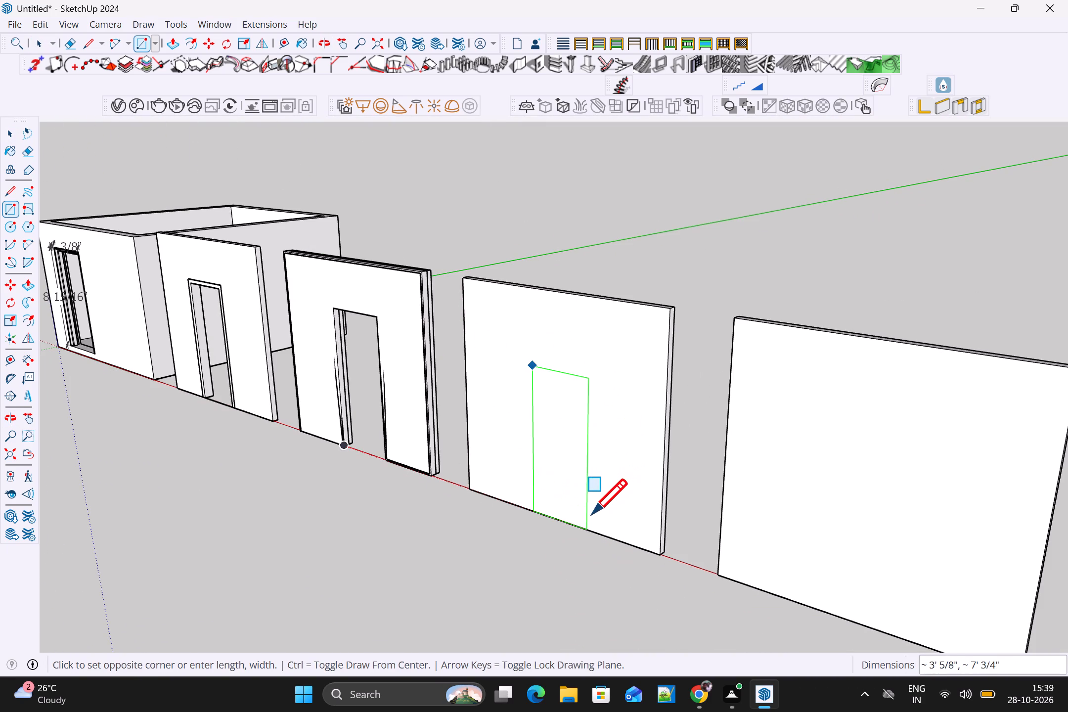
{"action": "left_click", "coordinate": [595, 521]}
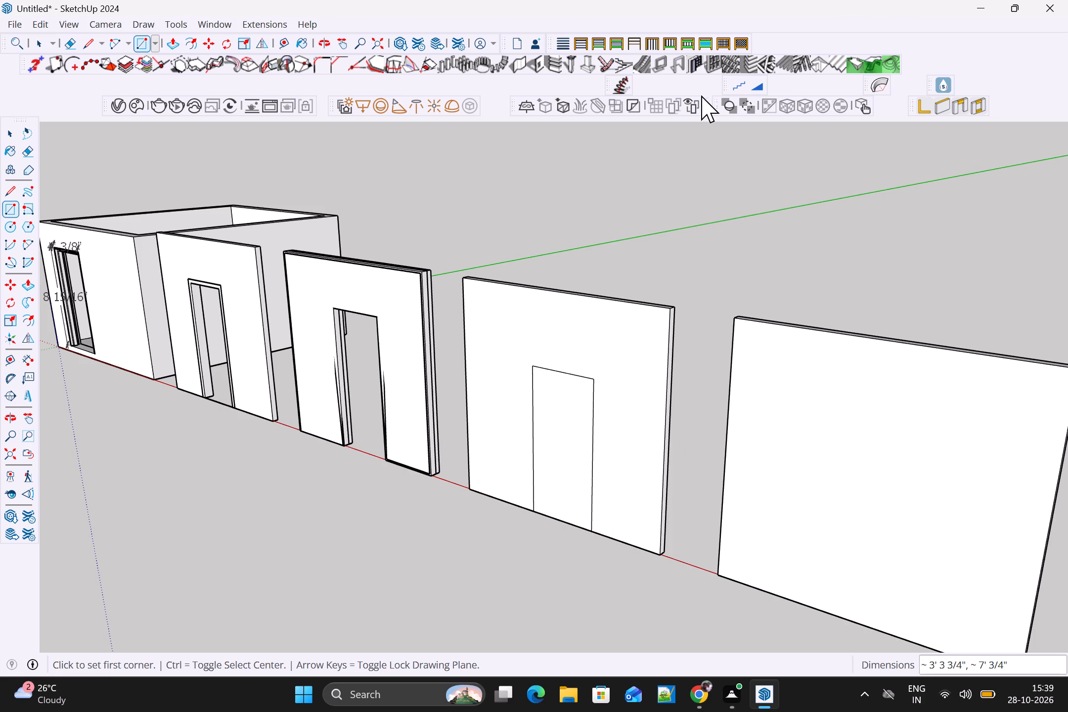
Create a recessed/extruded-edge door frame, 7" deep and 3" wide, in the third panel's door outline and examine it.
{"action": "left_click", "coordinate": [675, 61]}
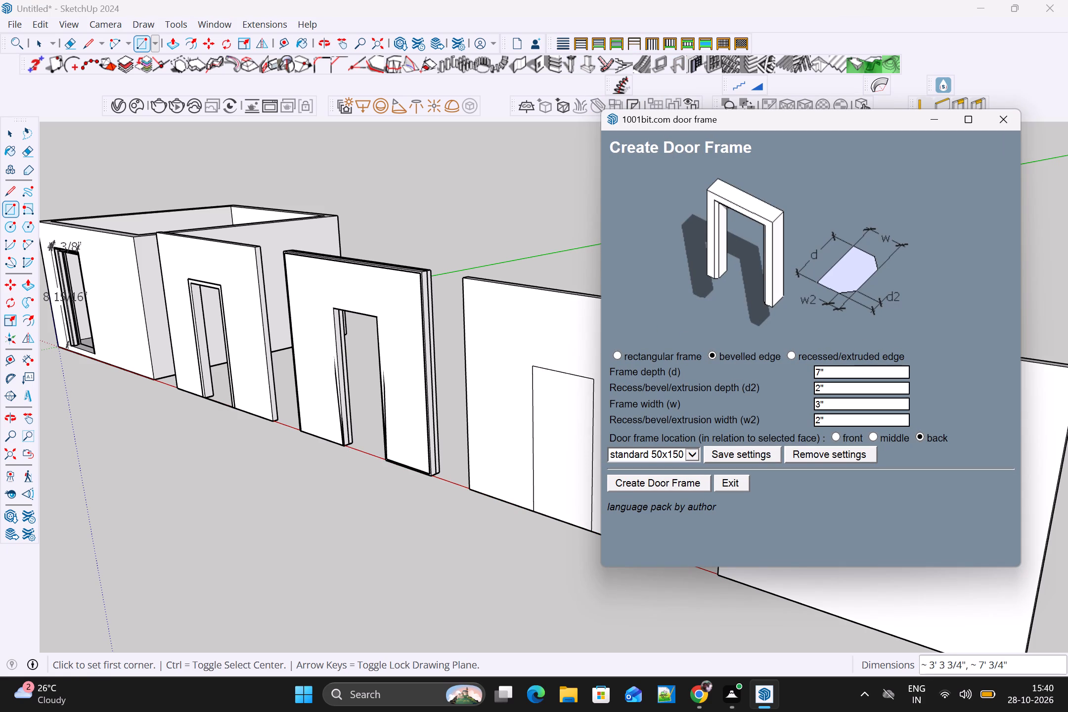
{"action": "left_click", "coordinate": [795, 356]}
{"action": "left_click", "coordinate": [640, 483]}
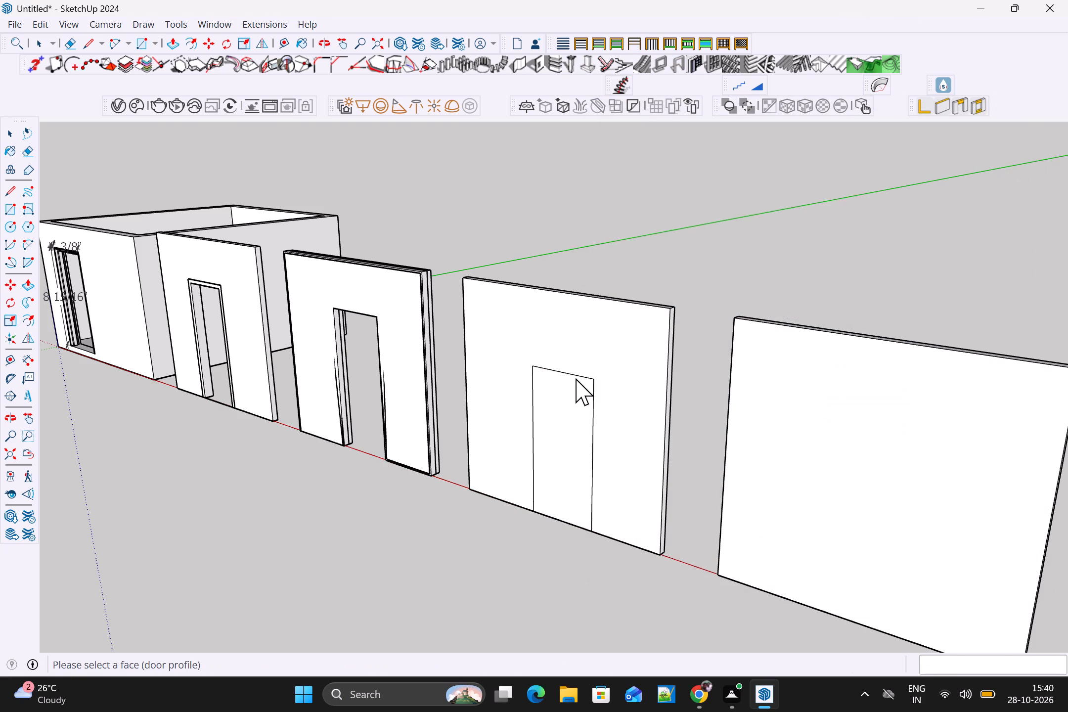
{"action": "left_click", "coordinate": [570, 378]}
{"action": "middle_click_drag", "start_coordinate": [581, 416], "coordinate": [535, 418]}
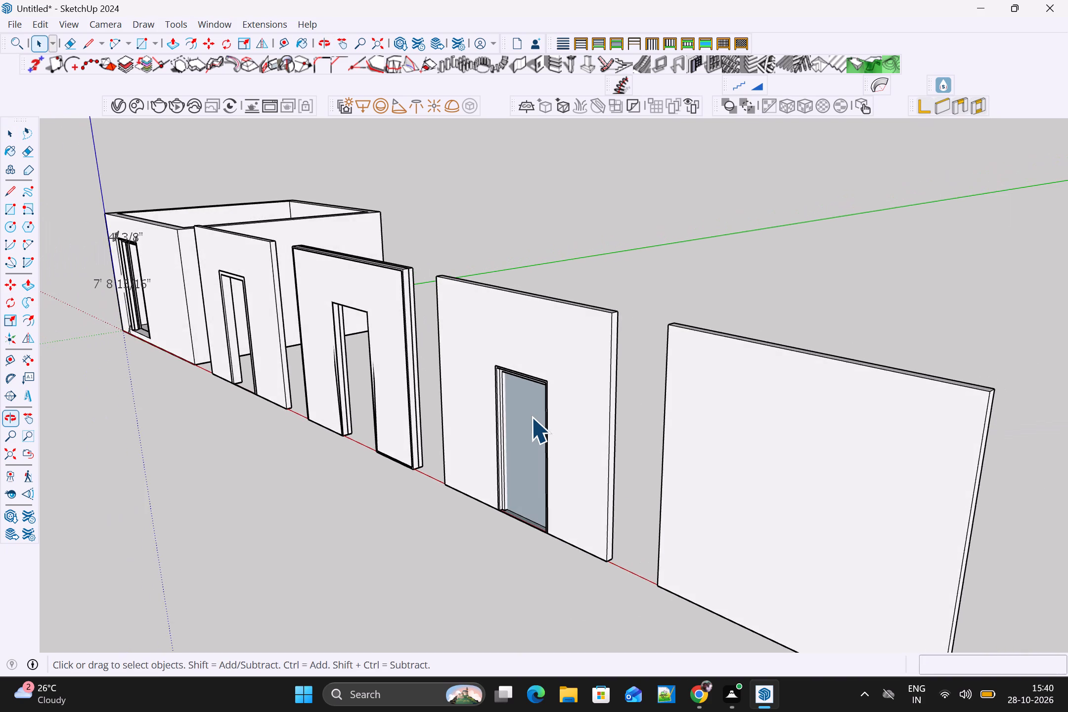
{"action": "scroll", "coordinate": [531, 417], "scroll_direction": "up", "scroll_amount": 10}
{"action": "middle_click_drag", "start_coordinate": [527, 414], "coordinate": [959, 562]}
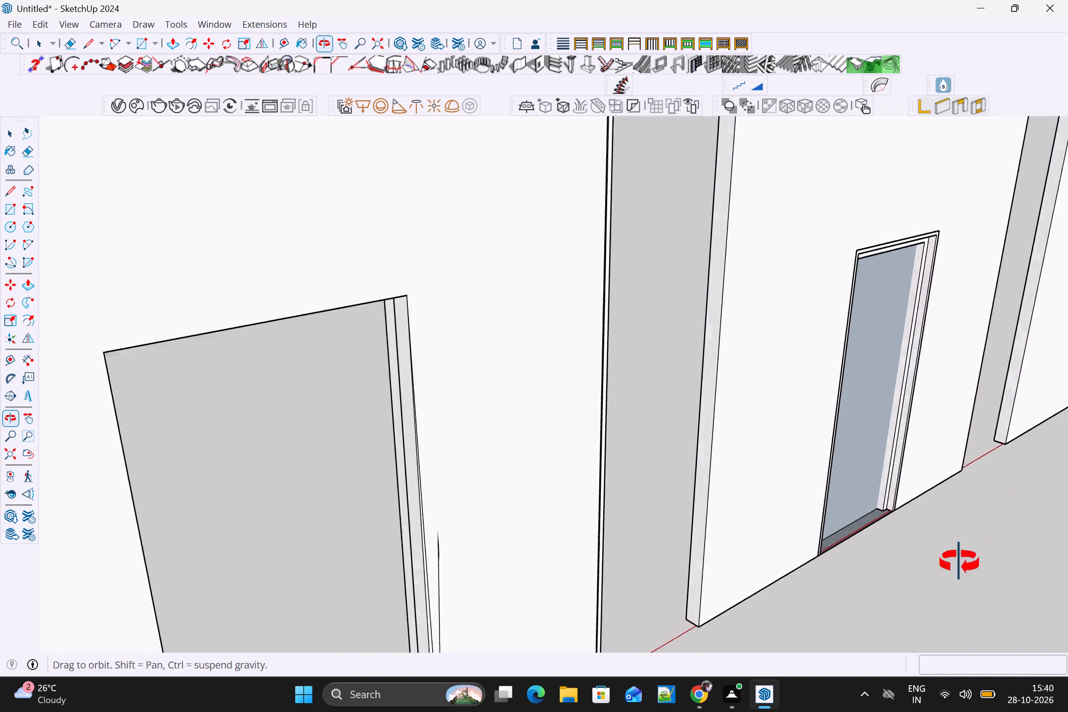
{"action": "middle_click_drag", "start_coordinate": [959, 562], "coordinate": [673, 329]}
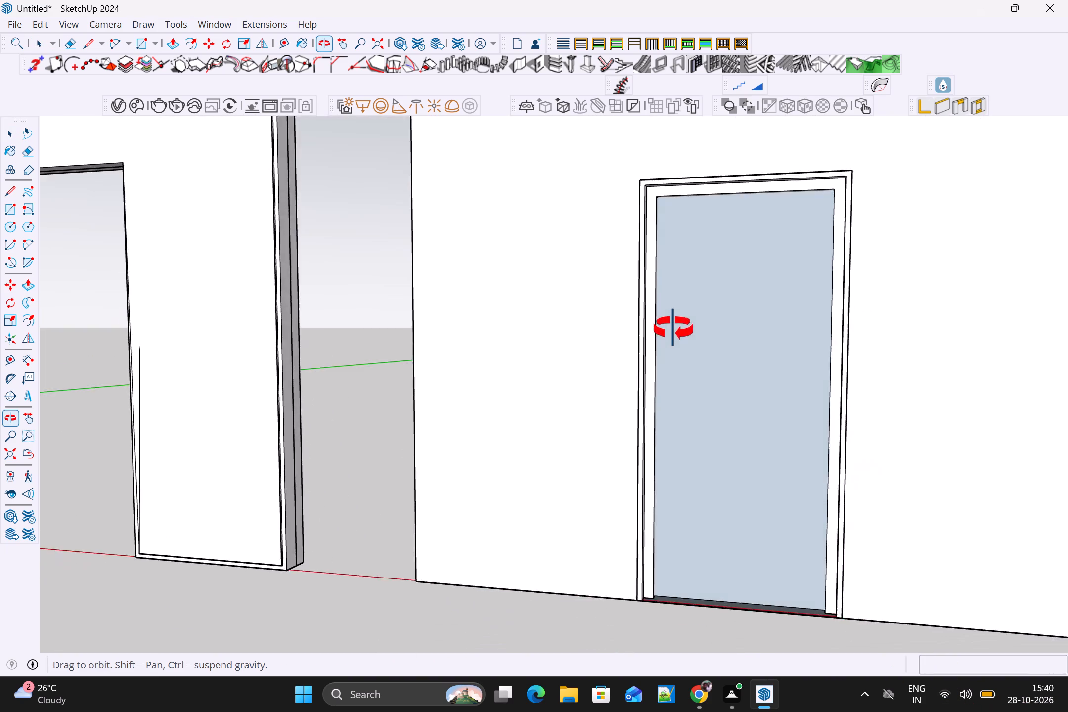
{"action": "middle_click_drag", "start_coordinate": [673, 329], "coordinate": [546, 325]}
{"action": "scroll", "coordinate": [542, 325], "scroll_direction": "up", "scroll_amount": 1}
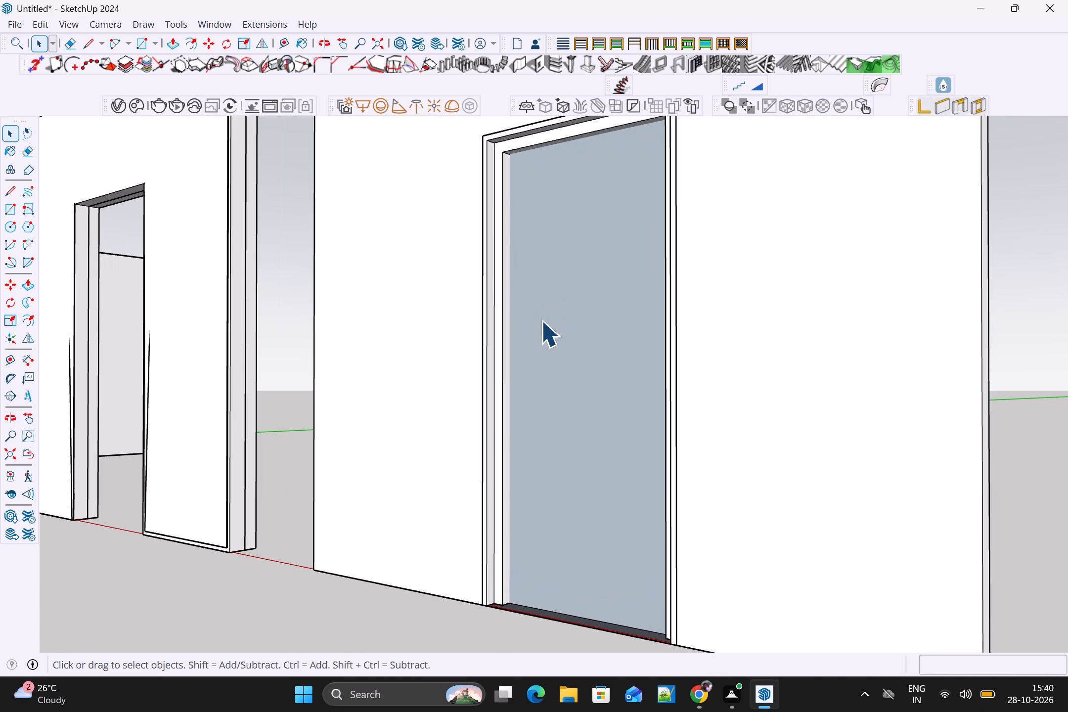
Undo the recessed/extruded-edge door frame on the third wall panel, back to the plain door outline.
{"action": "key", "text": "ctrl+z"}
{"action": "scroll", "coordinate": [574, 318], "scroll_direction": "down", "scroll_amount": 2}
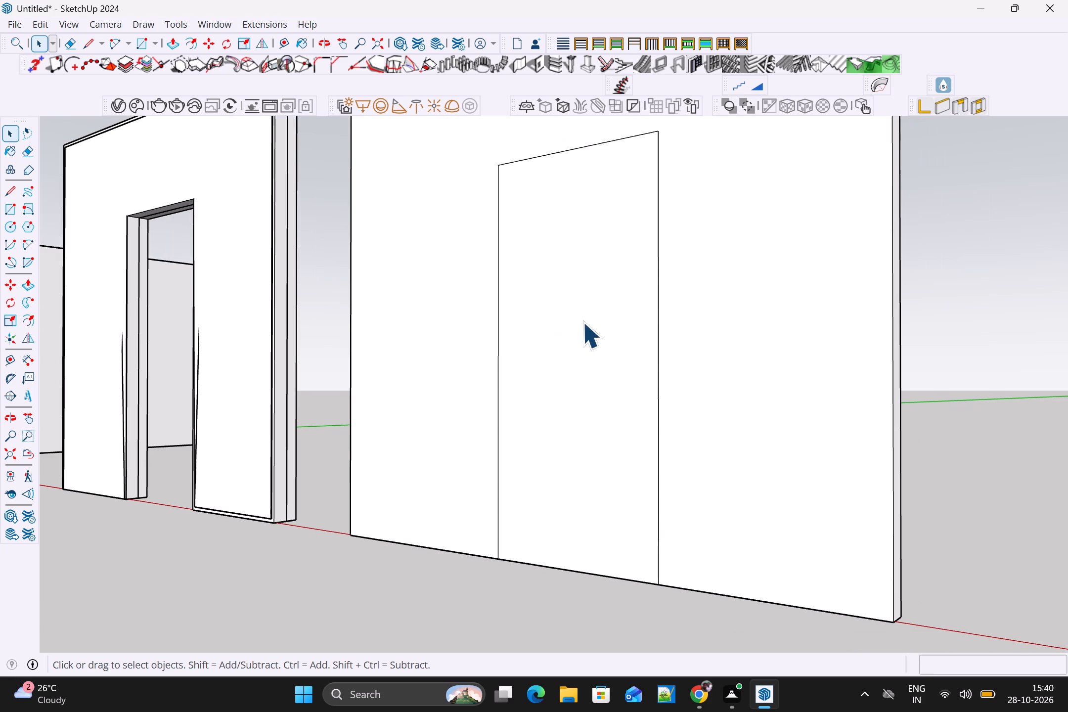
Push the third panel's door outline 4" through the wall to cut the opening.
{"action": "key", "text": "p"}
{"action": "left_click_drag", "start_coordinate": [587, 316], "coordinate": [604, 317]}
{"action": "left_click", "coordinate": [631, 304]}
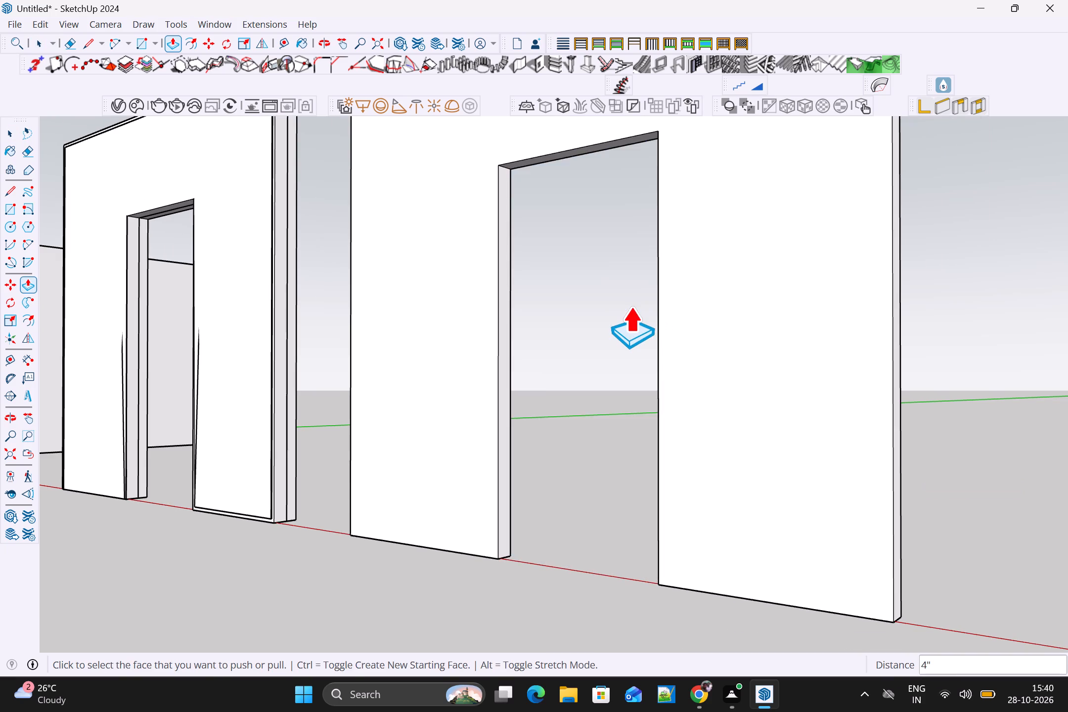
{"action": "scroll", "coordinate": [631, 311], "scroll_direction": "down", "scroll_amount": 3}
{"action": "middle_click_drag", "start_coordinate": [641, 330], "coordinate": [688, 433]}
Draw a rectangle across the third panel's door opening, from its upper corner to the opposite bottom corner.
{"action": "key", "text": "r"}
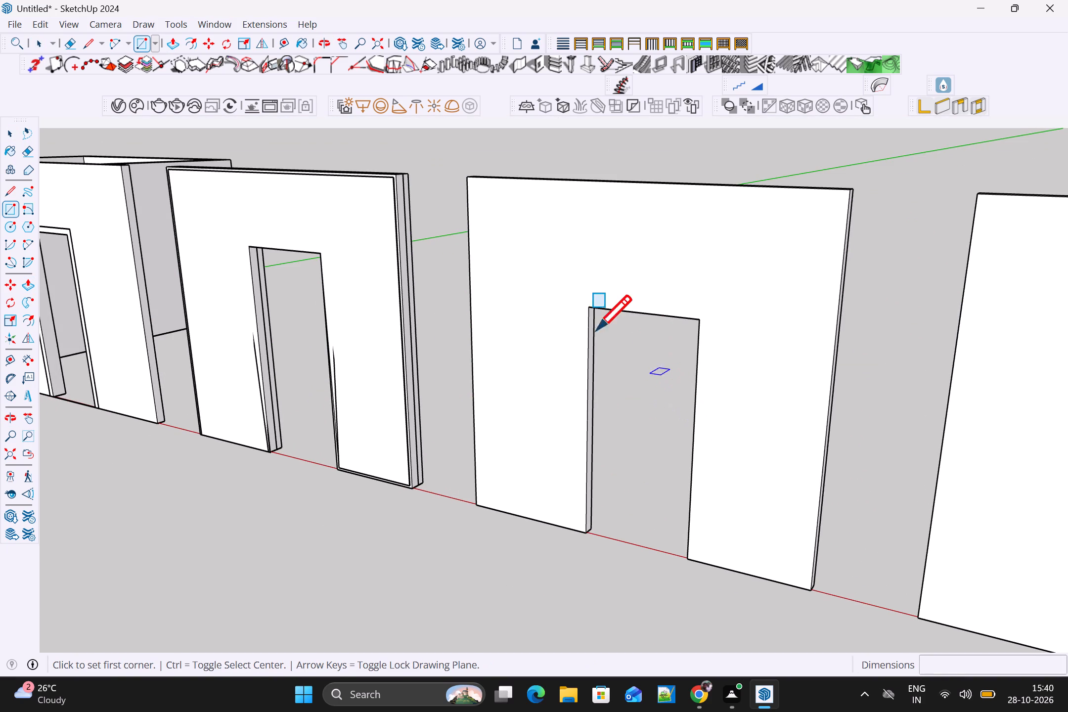
{"action": "left_click_drag", "start_coordinate": [590, 309], "coordinate": [603, 317]}
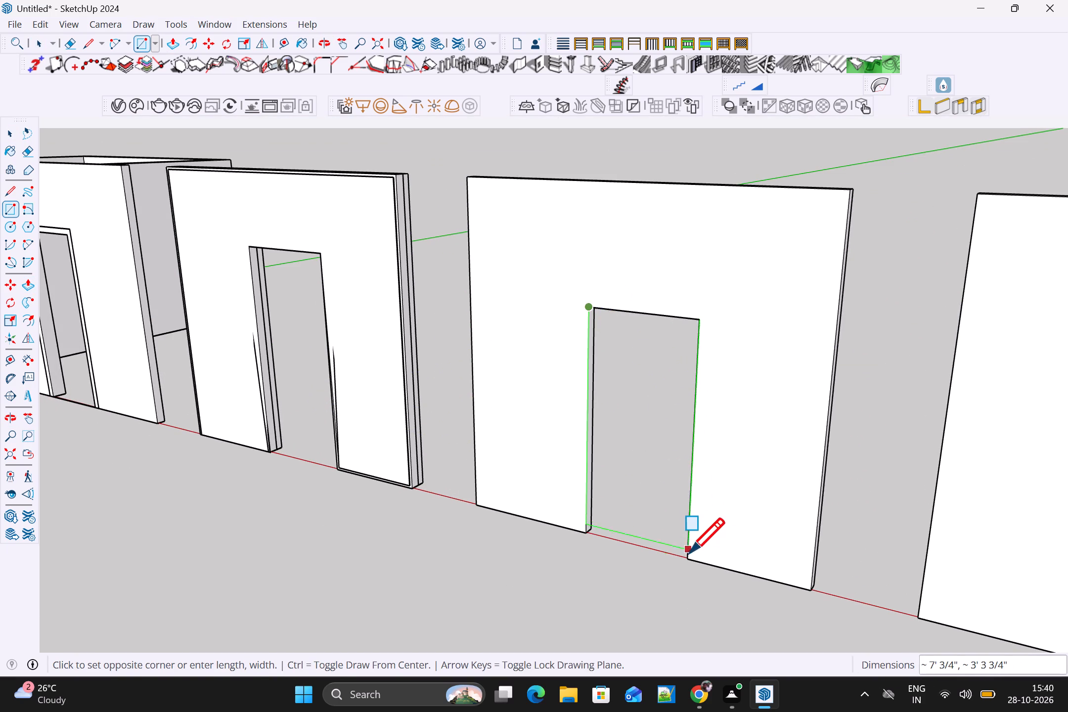
{"action": "left_click", "coordinate": [688, 559]}
{"action": "middle_click_drag", "start_coordinate": [701, 549], "coordinate": [714, 537]}
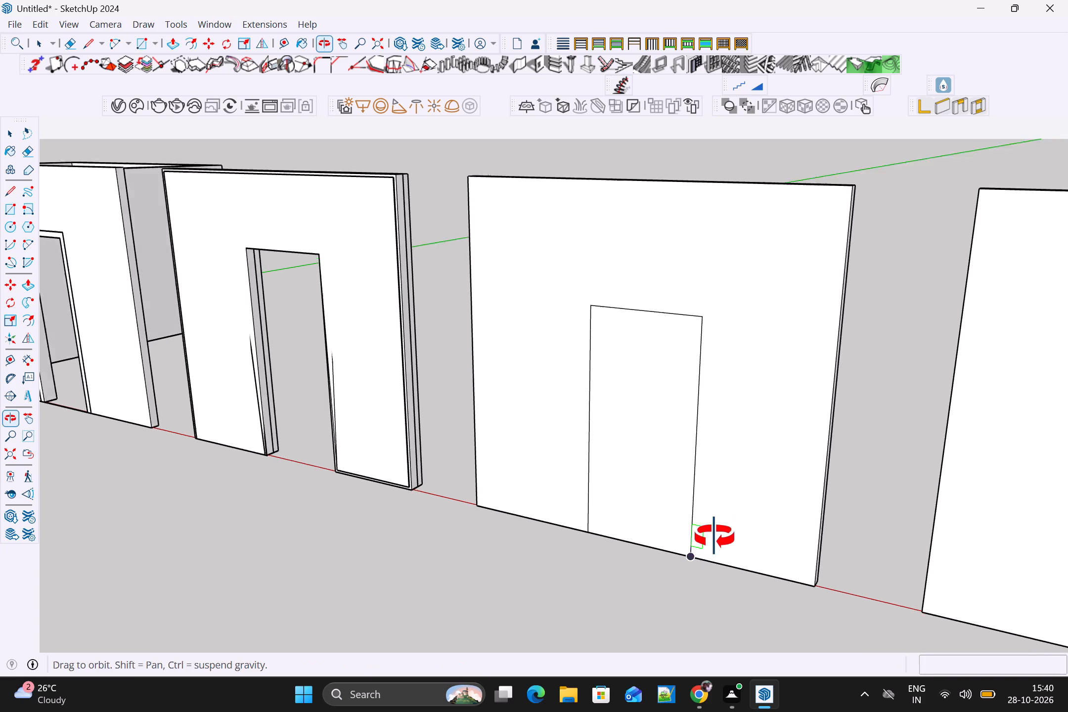
{"action": "middle_click_drag", "start_coordinate": [714, 537], "coordinate": [715, 536]}
{"action": "scroll", "coordinate": [712, 534], "scroll_direction": "down", "scroll_amount": 3}
{"action": "key", "text": "space"}
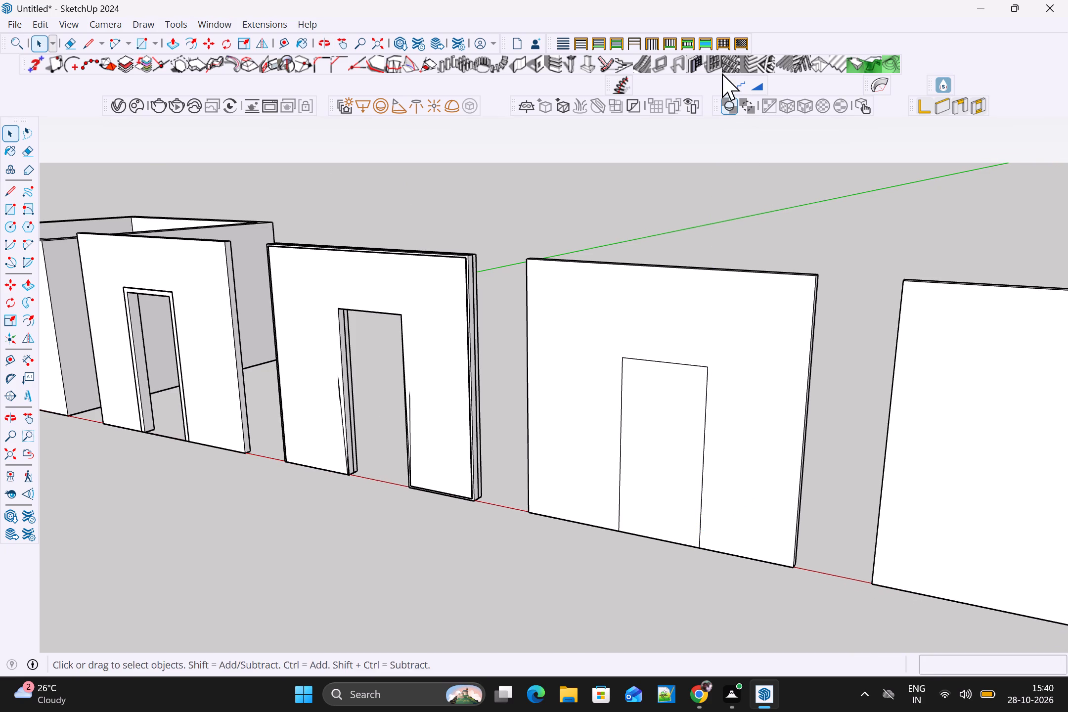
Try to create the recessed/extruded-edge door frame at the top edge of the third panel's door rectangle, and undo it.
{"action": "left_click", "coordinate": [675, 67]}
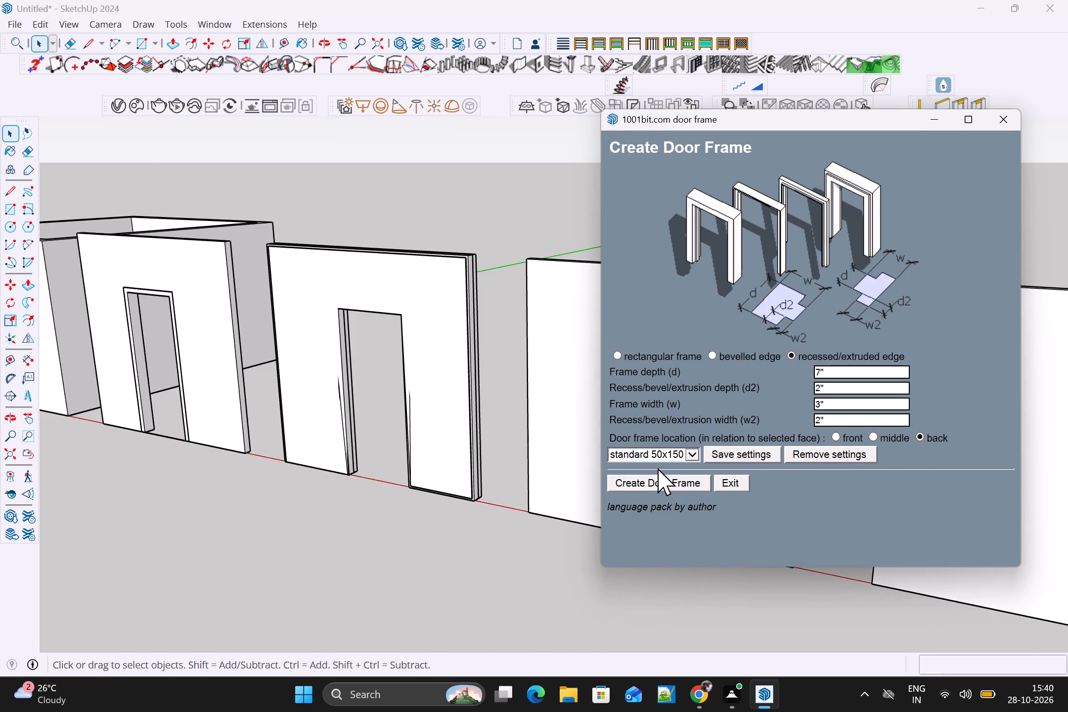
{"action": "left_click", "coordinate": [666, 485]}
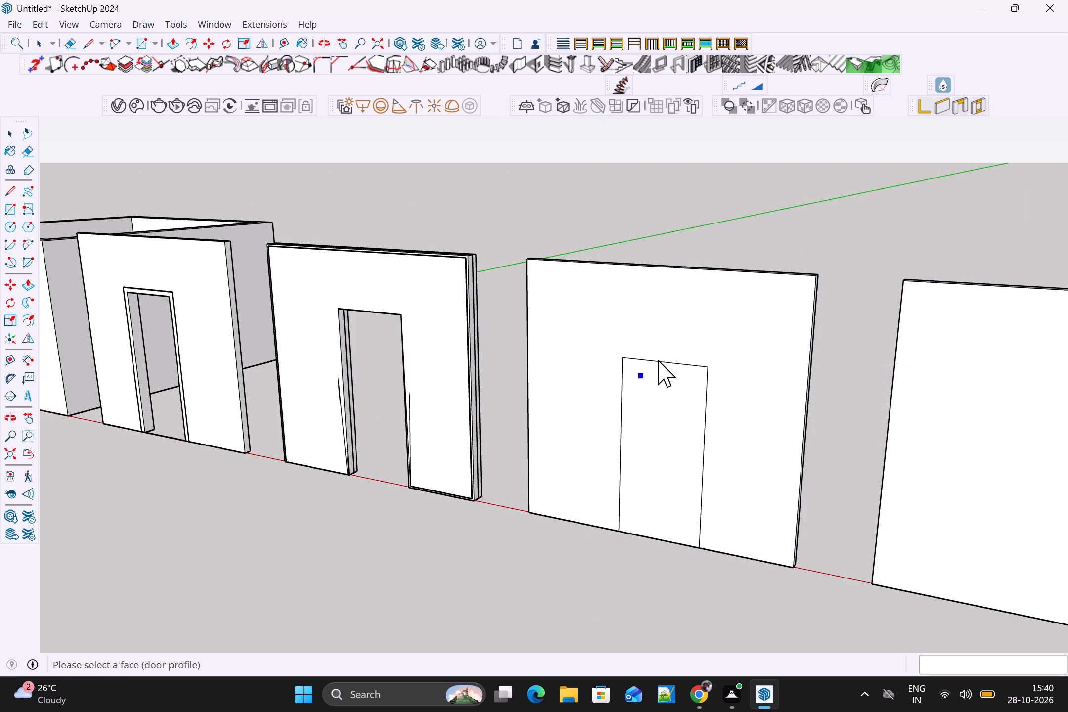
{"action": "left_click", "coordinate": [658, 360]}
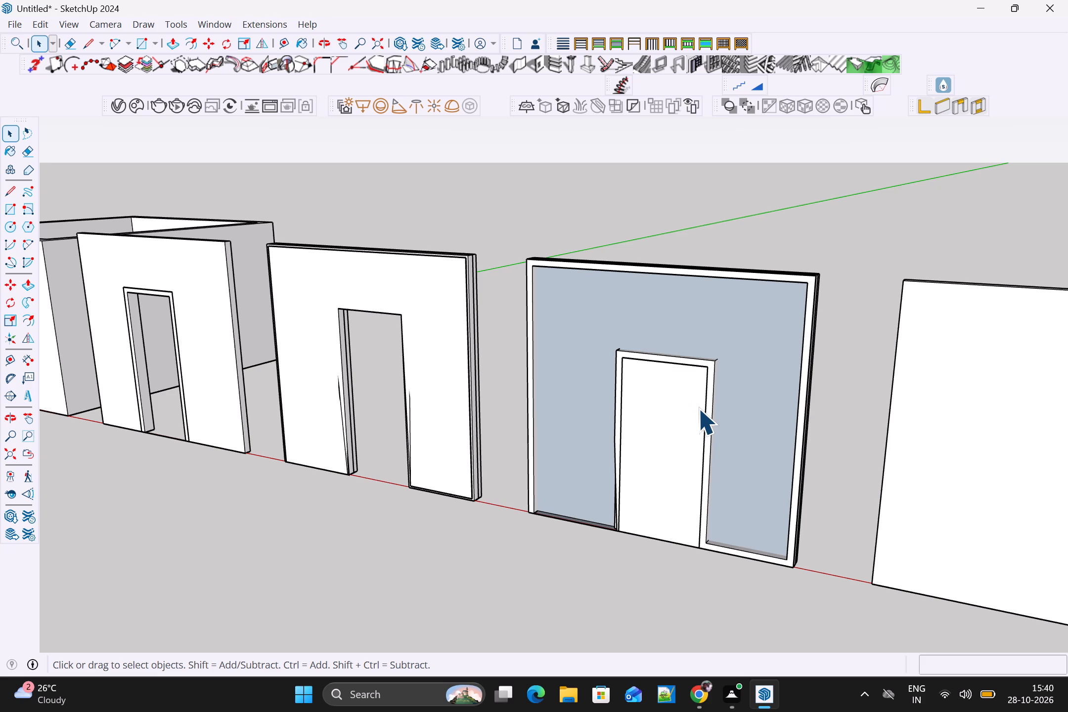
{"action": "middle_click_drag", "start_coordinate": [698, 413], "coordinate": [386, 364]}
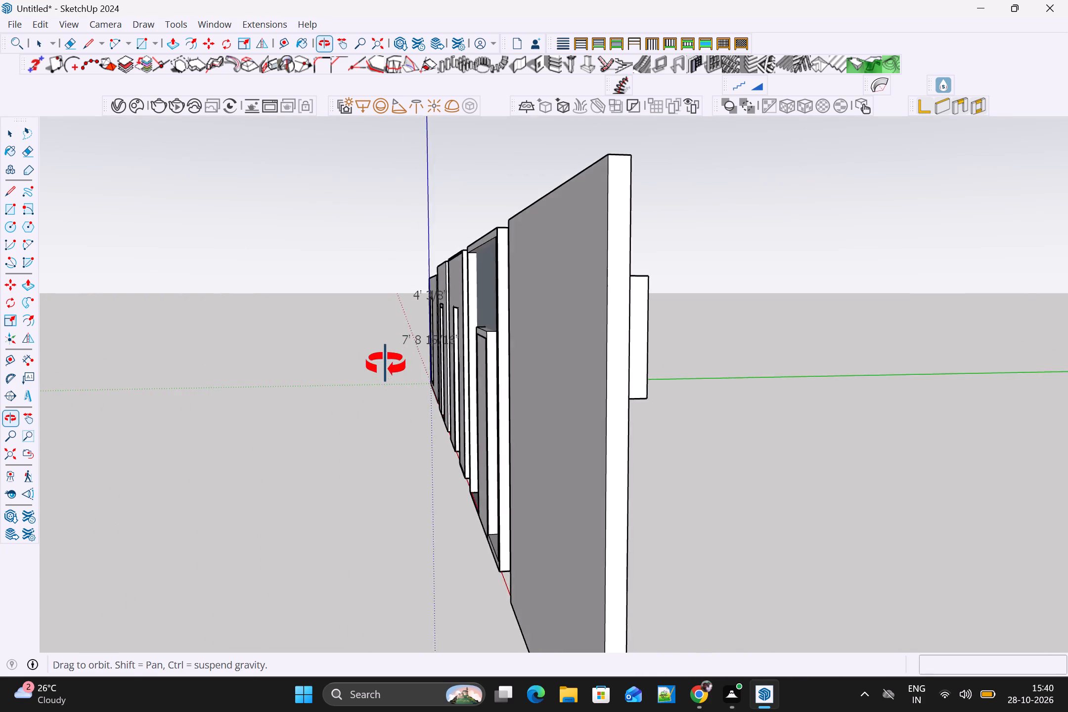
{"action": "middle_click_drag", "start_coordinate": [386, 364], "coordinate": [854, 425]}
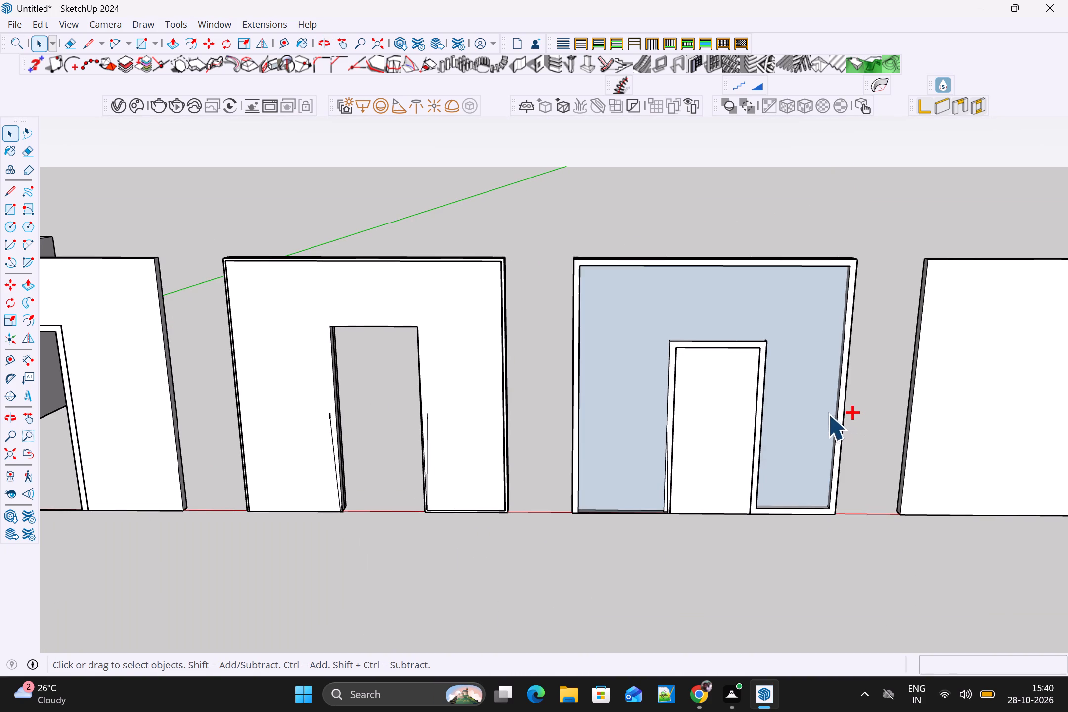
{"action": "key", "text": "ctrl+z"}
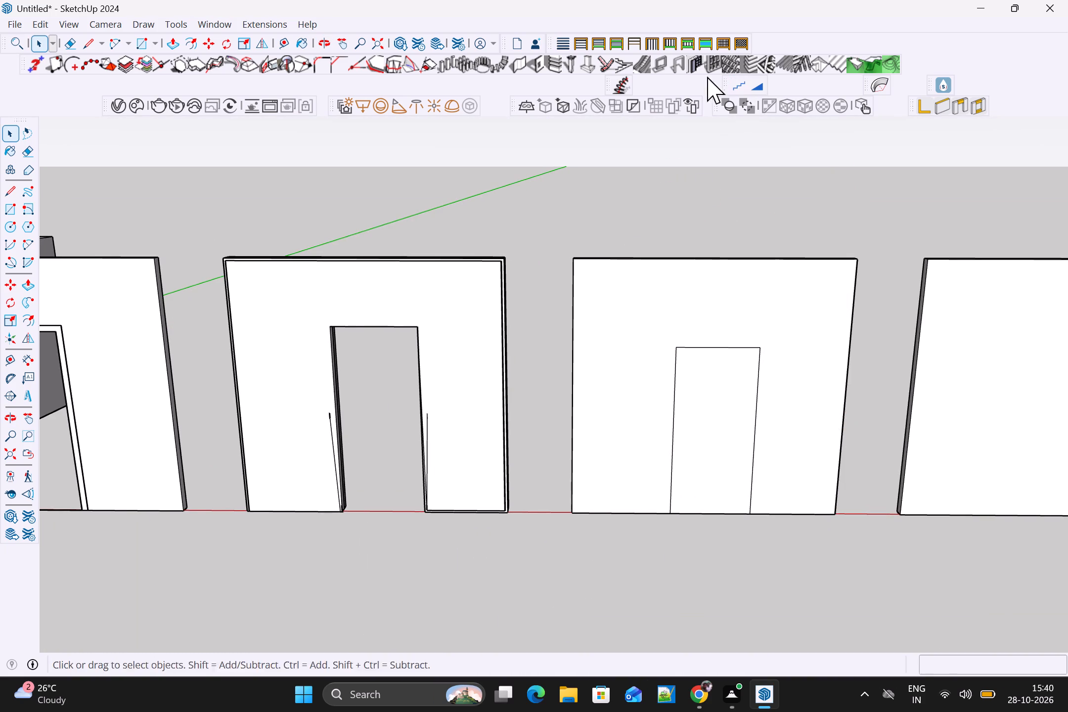
Create a recessed/extruded-edge frame in the third panel's door rectangle: depth 7", width 3", recess 2" by 2", back location.
{"action": "left_click", "coordinate": [676, 65]}
{"action": "left_click", "coordinate": [738, 357]}
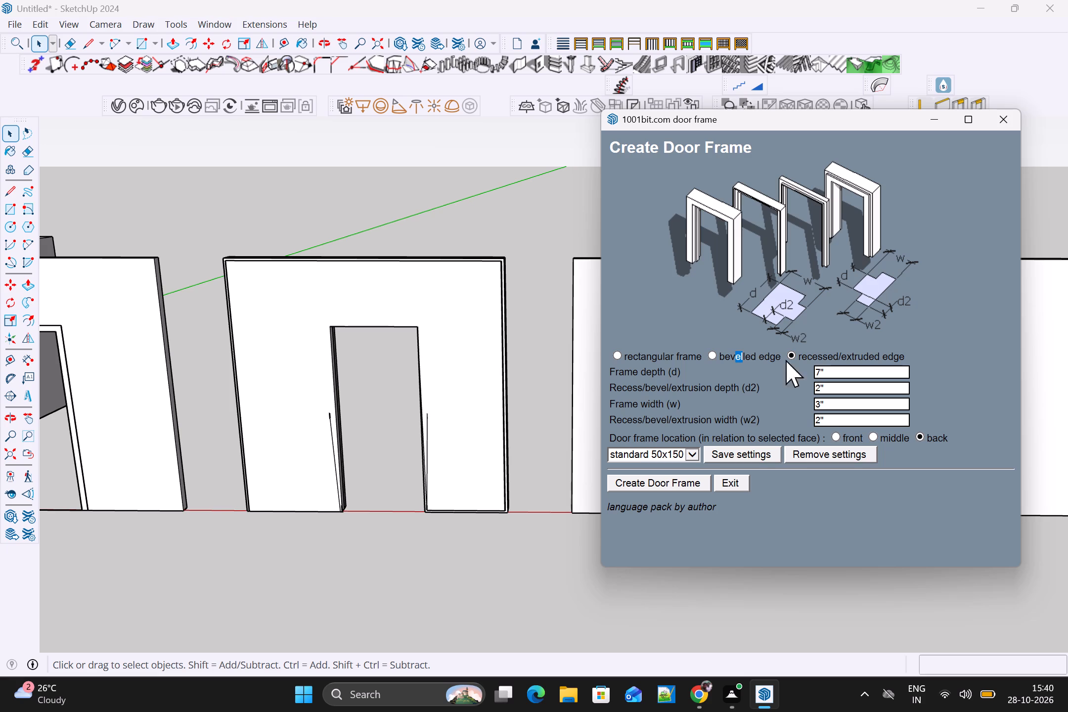
{"action": "left_click", "coordinate": [707, 356]}
{"action": "left_click", "coordinate": [713, 355]}
{"action": "left_click", "coordinate": [792, 358]}
{"action": "left_click", "coordinate": [684, 475]}
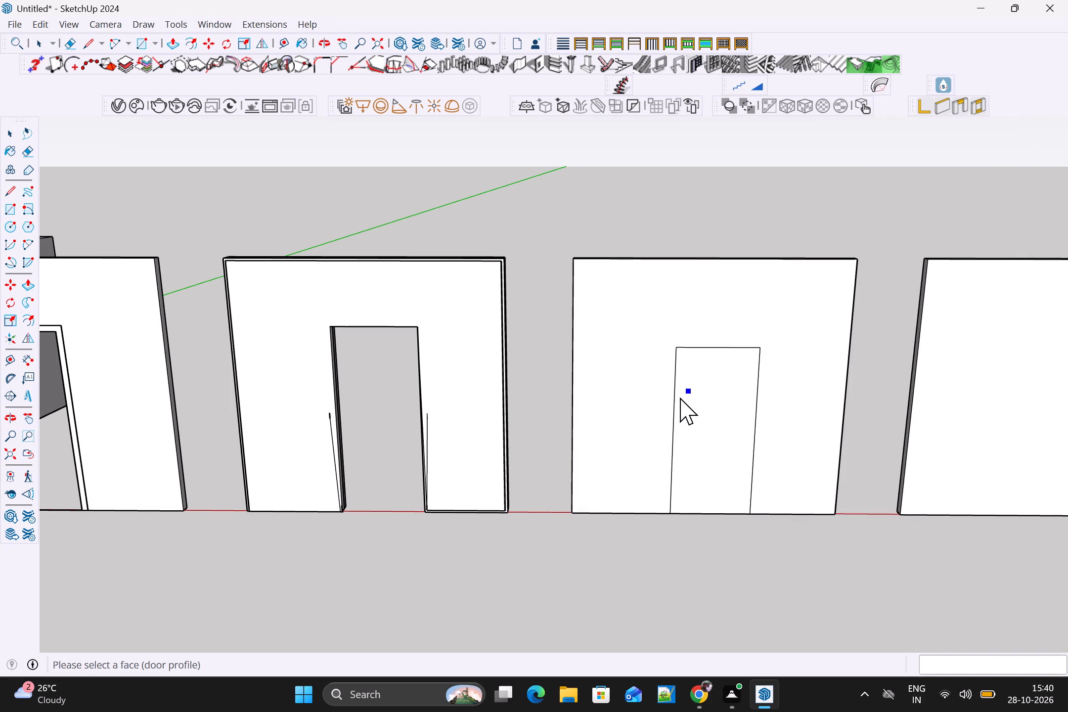
{"action": "left_click", "coordinate": [675, 400]}
Examine the third panel's door frame profile up close from several sides.
{"action": "middle_click_drag", "start_coordinate": [740, 432], "coordinate": [651, 363]}
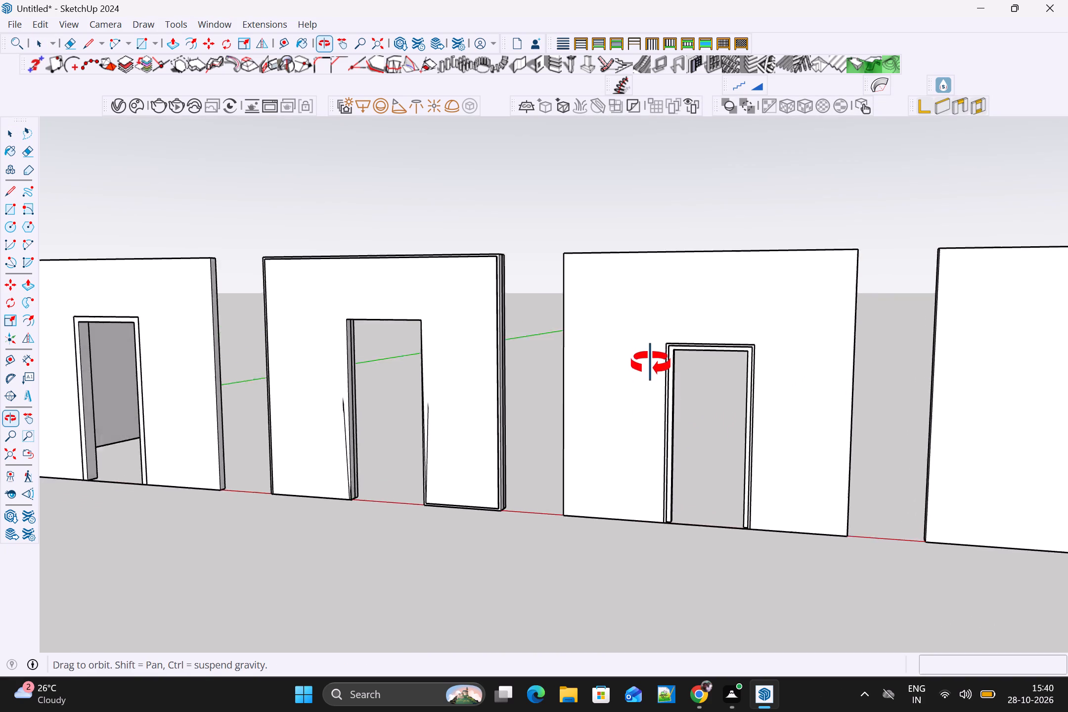
{"action": "middle_click_drag", "start_coordinate": [651, 363], "coordinate": [651, 361]}
{"action": "scroll", "coordinate": [679, 375], "scroll_direction": "up", "scroll_amount": 10}
{"action": "middle_click_drag", "start_coordinate": [732, 395], "coordinate": [507, 344]}
{"action": "middle_click_drag", "start_coordinate": [471, 331], "coordinate": [402, 335]}
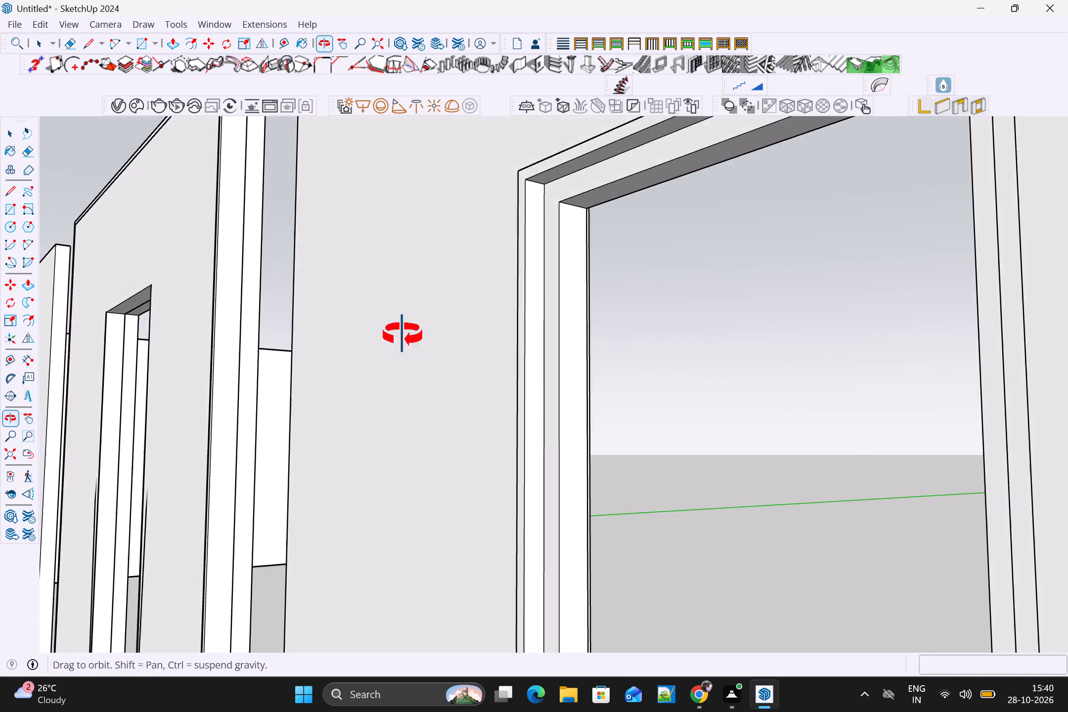
{"action": "middle_click_drag", "start_coordinate": [402, 335], "coordinate": [679, 435]}
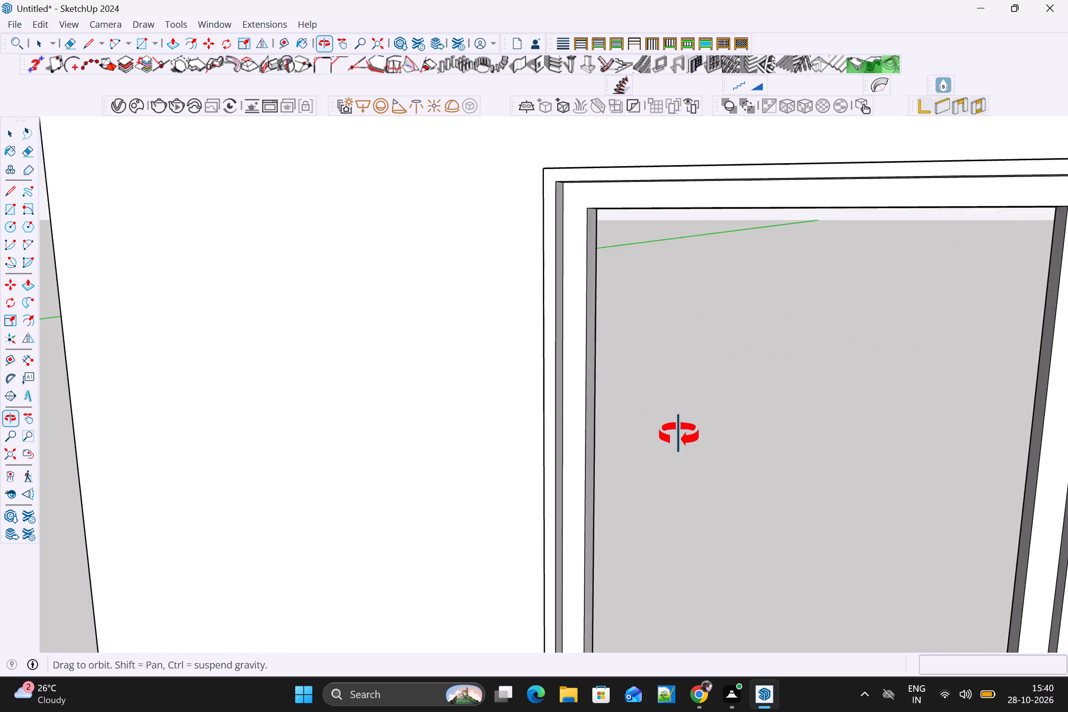
{"action": "middle_click_drag", "start_coordinate": [679, 435], "coordinate": [661, 443]}
{"action": "middle_click_drag", "start_coordinate": [660, 422], "coordinate": [374, 251], "text": "shift"}
{"action": "scroll", "coordinate": [514, 311], "scroll_direction": "down", "scroll_amount": 4}
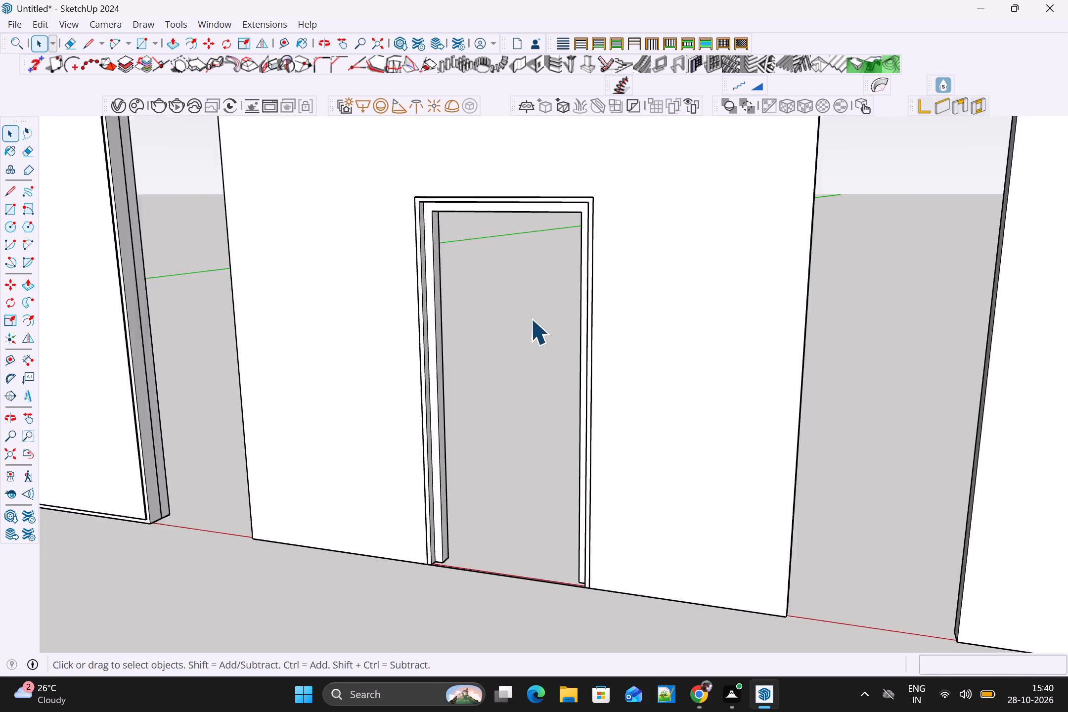
Compare the door frames along the row of wall panels, back to the dimensioned doorway in the first room.
{"action": "scroll", "coordinate": [531, 318], "scroll_direction": "down", "scroll_amount": 6}
{"action": "middle_click", "coordinate": [522, 325]}
{"action": "middle_click_drag", "start_coordinate": [546, 319], "coordinate": [914, 338], "text": "shift"}
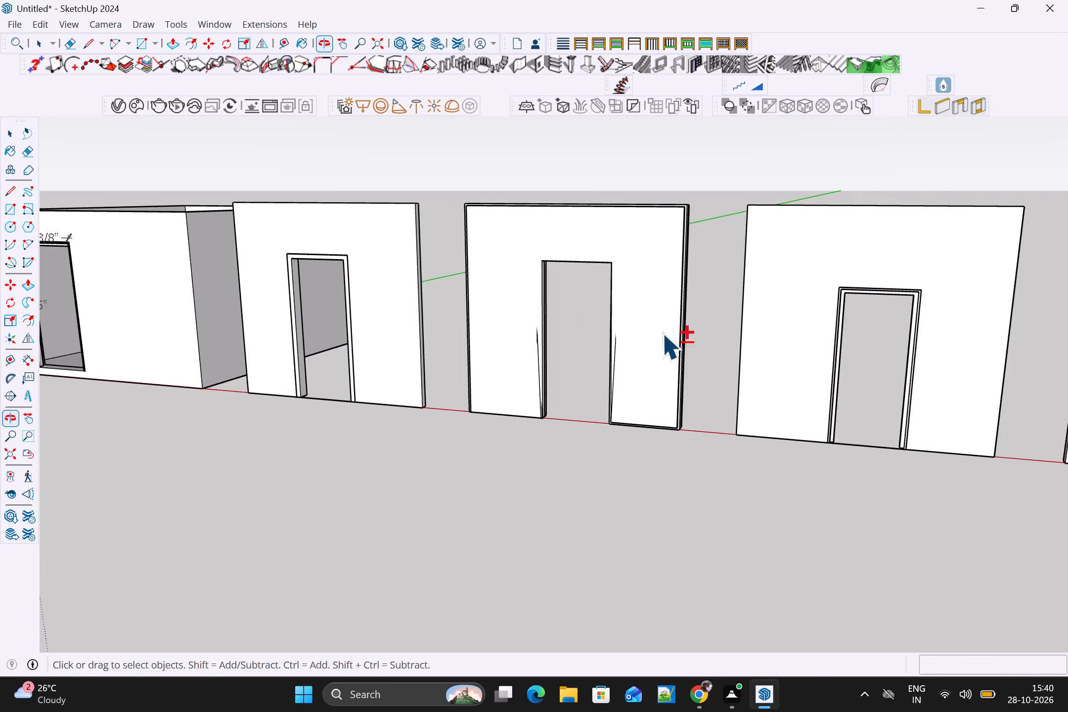
{"action": "middle_click_drag", "start_coordinate": [629, 324], "coordinate": [1067, 366], "text": "shift"}
{"action": "scroll", "coordinate": [431, 331], "scroll_direction": "up", "scroll_amount": 3, "text": "shift"}
{"action": "scroll", "coordinate": [426, 335], "scroll_direction": "up", "scroll_amount": 1}
{"action": "middle_click_drag", "start_coordinate": [425, 336], "coordinate": [450, 336]}
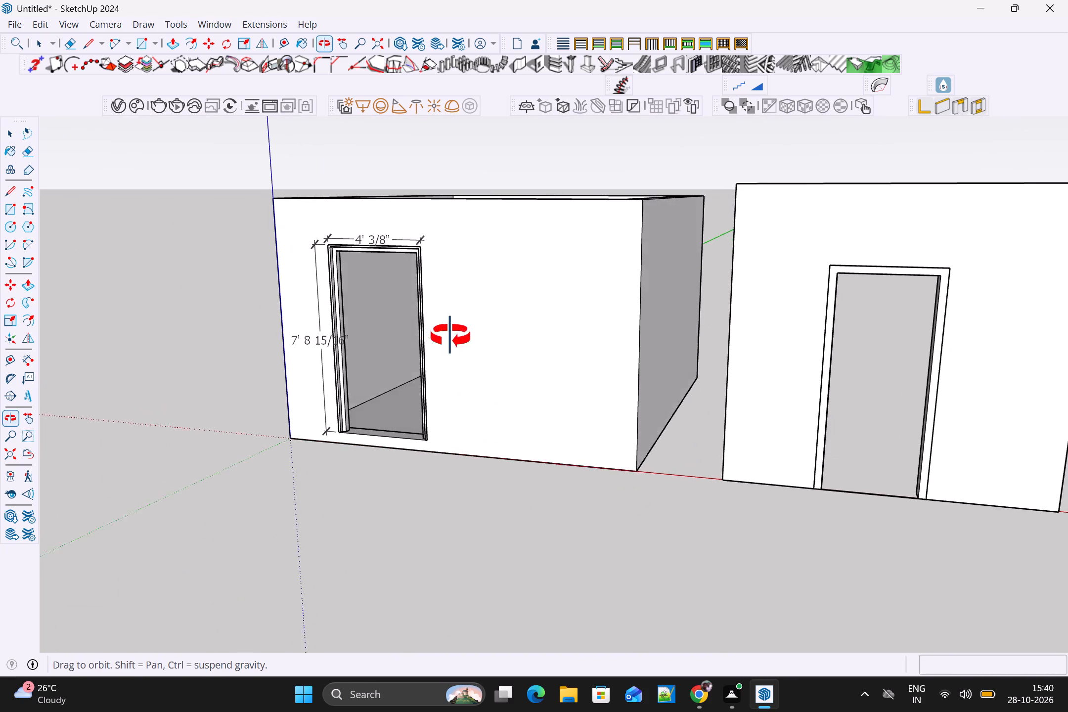
{"action": "middle_click_drag", "start_coordinate": [450, 336], "coordinate": [413, 367]}
{"action": "scroll", "coordinate": [423, 366], "scroll_direction": "up", "scroll_amount": 1}
{"action": "scroll", "coordinate": [487, 377], "scroll_direction": "down", "scroll_amount": 10}
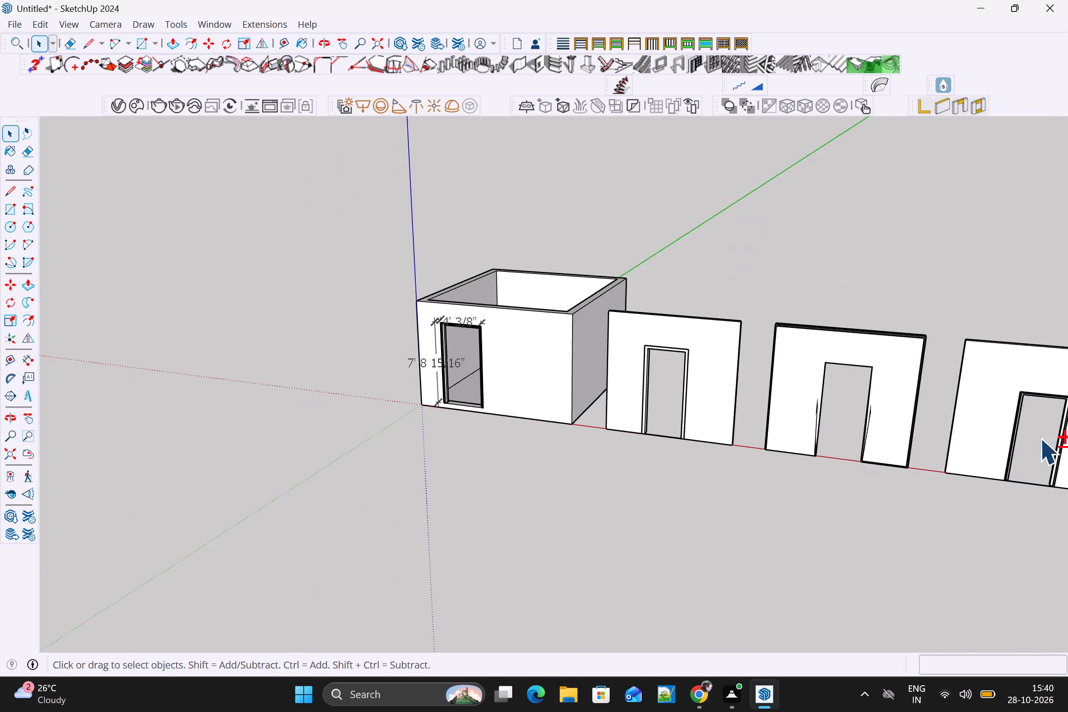
Draw a door outline about 3' 2" by 7' 1" on the blank fourth wall panel, down to its bottom edge.
{"action": "middle_click_drag", "start_coordinate": [1053, 436], "coordinate": [461, 324], "text": "shift"}
{"action": "scroll", "coordinate": [667, 356], "scroll_direction": "up", "scroll_amount": 4}
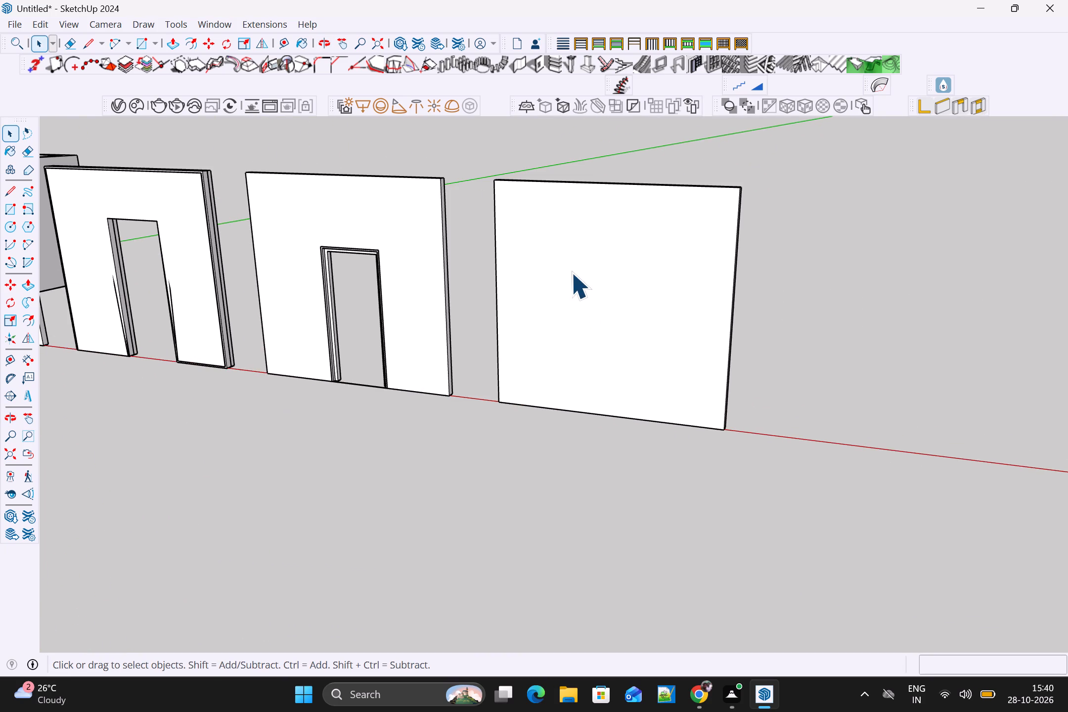
{"action": "key", "text": "r"}
{"action": "left_click_drag", "start_coordinate": [583, 259], "coordinate": [593, 267]}
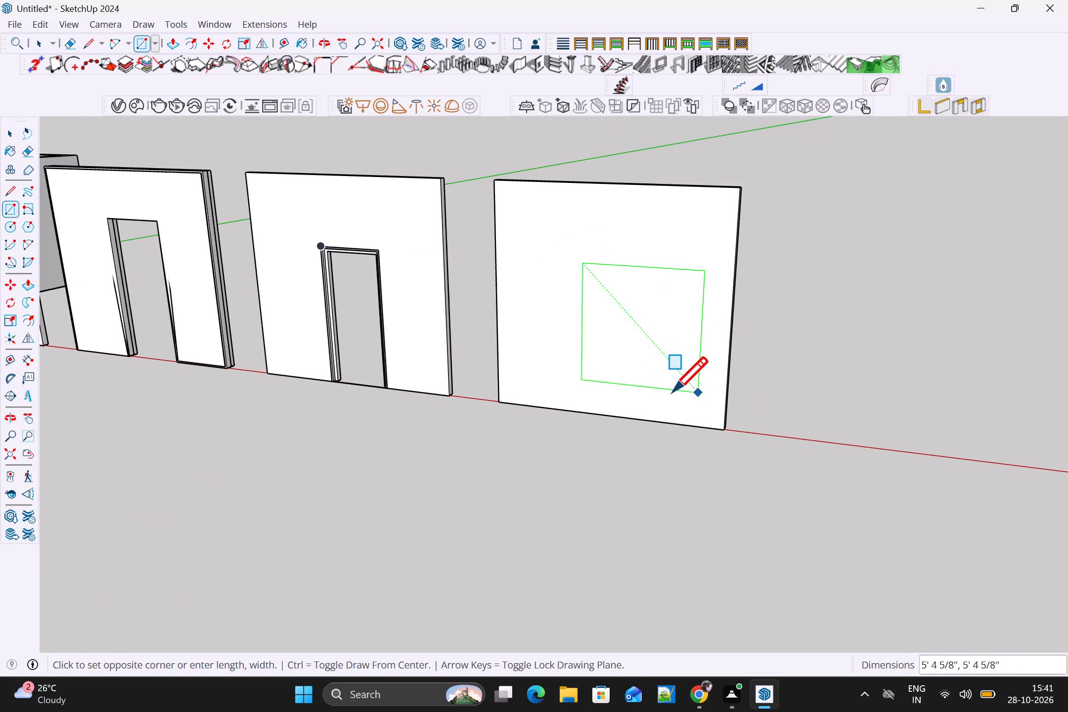
{"action": "left_click", "coordinate": [648, 416]}
Push the fourth panel's door outline 4" through the wall to cut the opening.
{"action": "key", "text": "space"}
{"action": "left_click", "coordinate": [601, 368]}
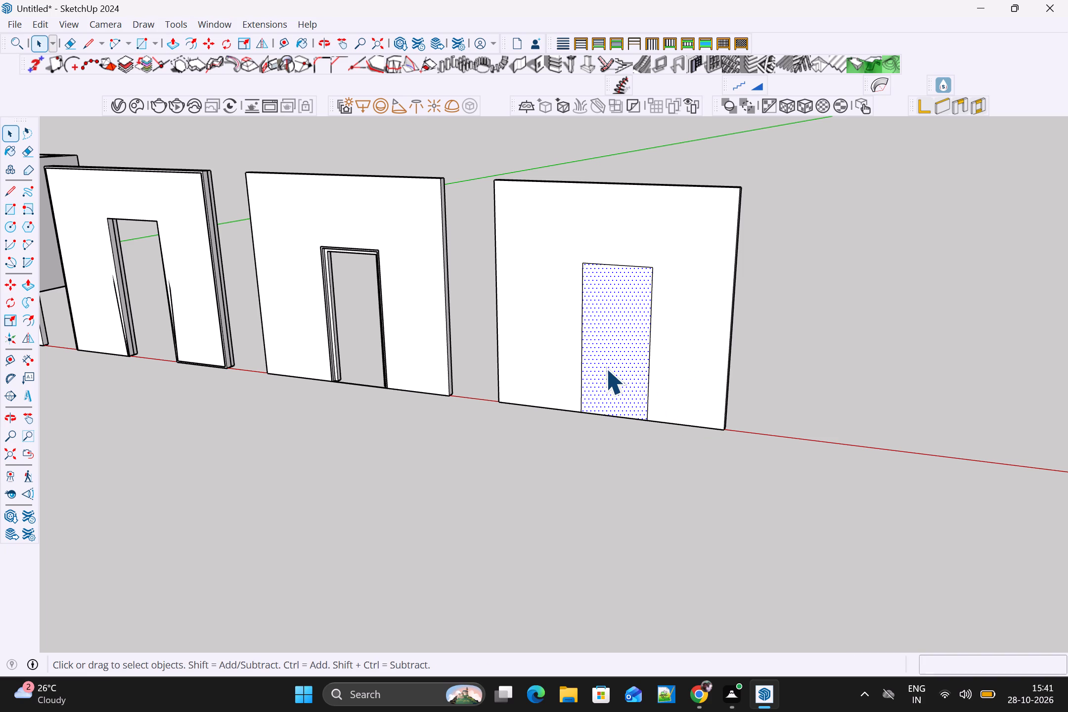
{"action": "key", "text": "p"}
{"action": "left_click", "coordinate": [624, 362]}
{"action": "left_click", "coordinate": [623, 335]}
{"action": "scroll", "coordinate": [623, 348], "scroll_direction": "down", "scroll_amount": 4}
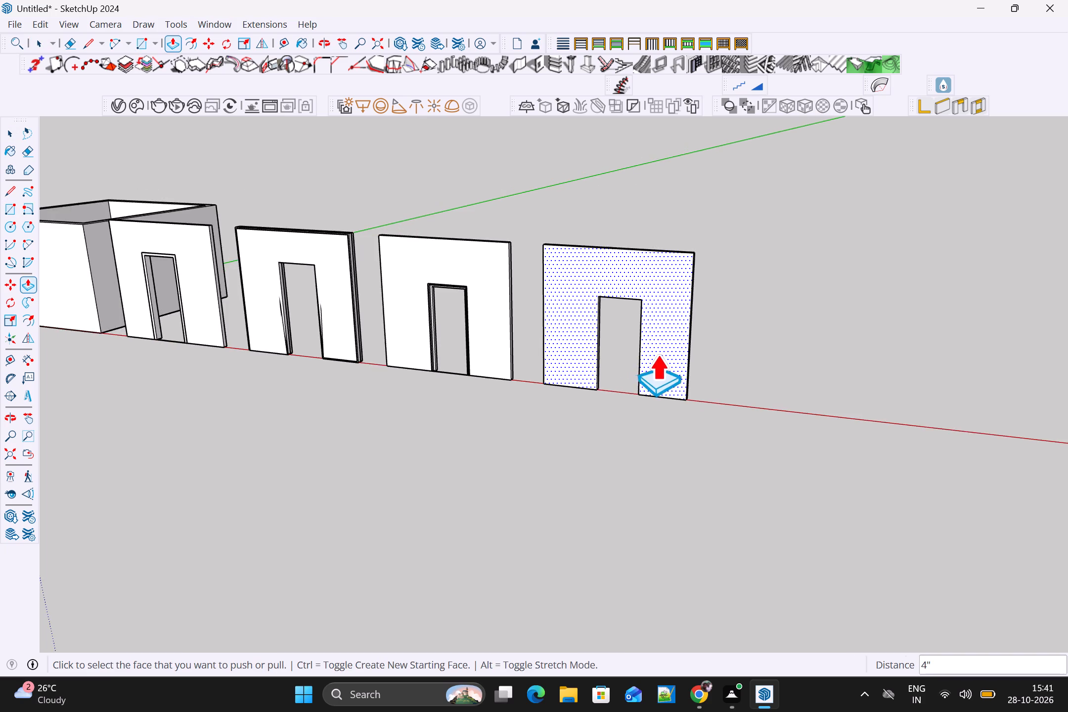
Draw a rectangle about 3' 2" by 7' 1" corner to corner across the fourth panel's door opening.
{"action": "middle_click_drag", "start_coordinate": [659, 355], "coordinate": [588, 373]}
{"action": "scroll", "coordinate": [578, 362], "scroll_direction": "up", "scroll_amount": 4}
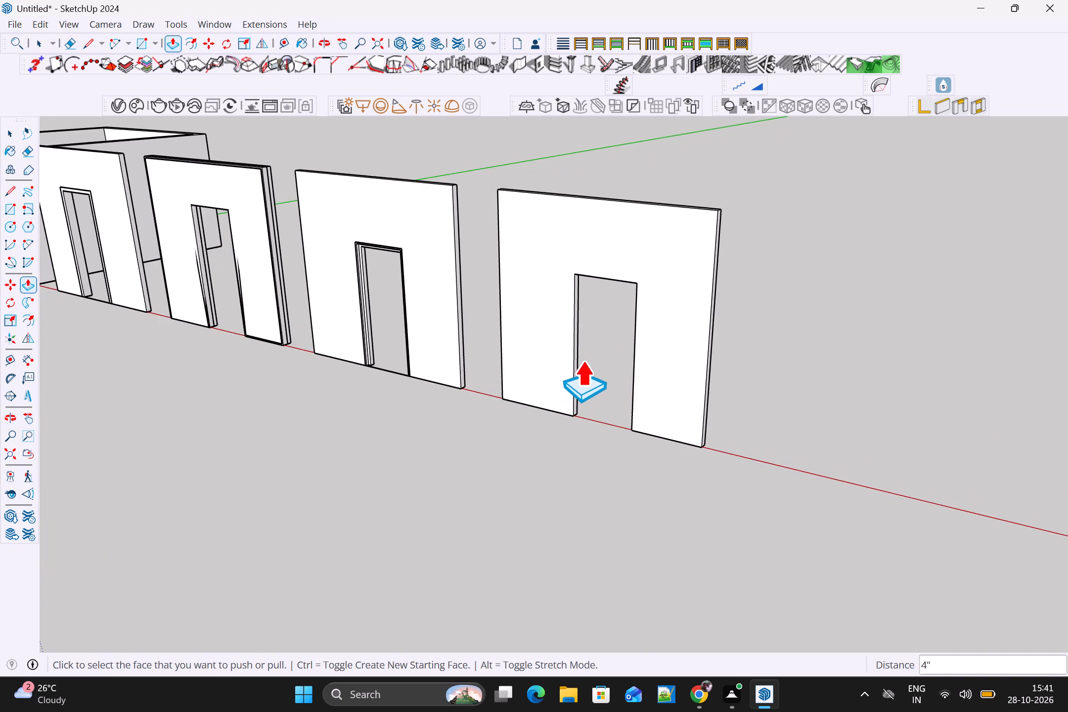
{"action": "key", "text": "r"}
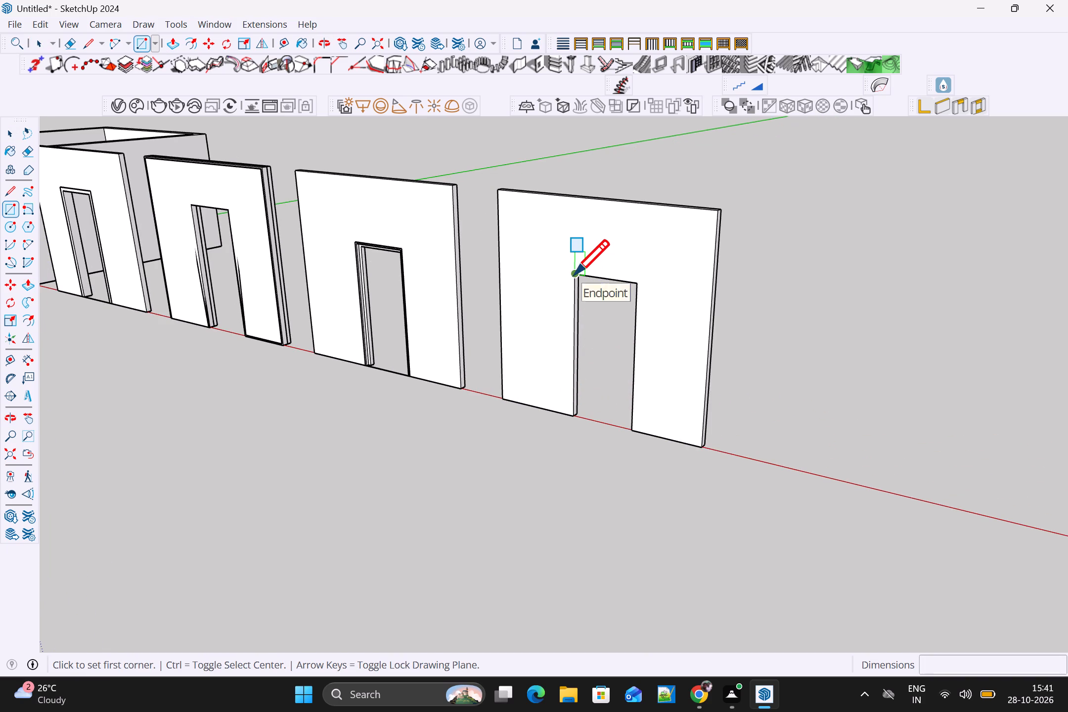
{"action": "left_click", "coordinate": [574, 275]}
{"action": "left_click", "coordinate": [630, 432]}
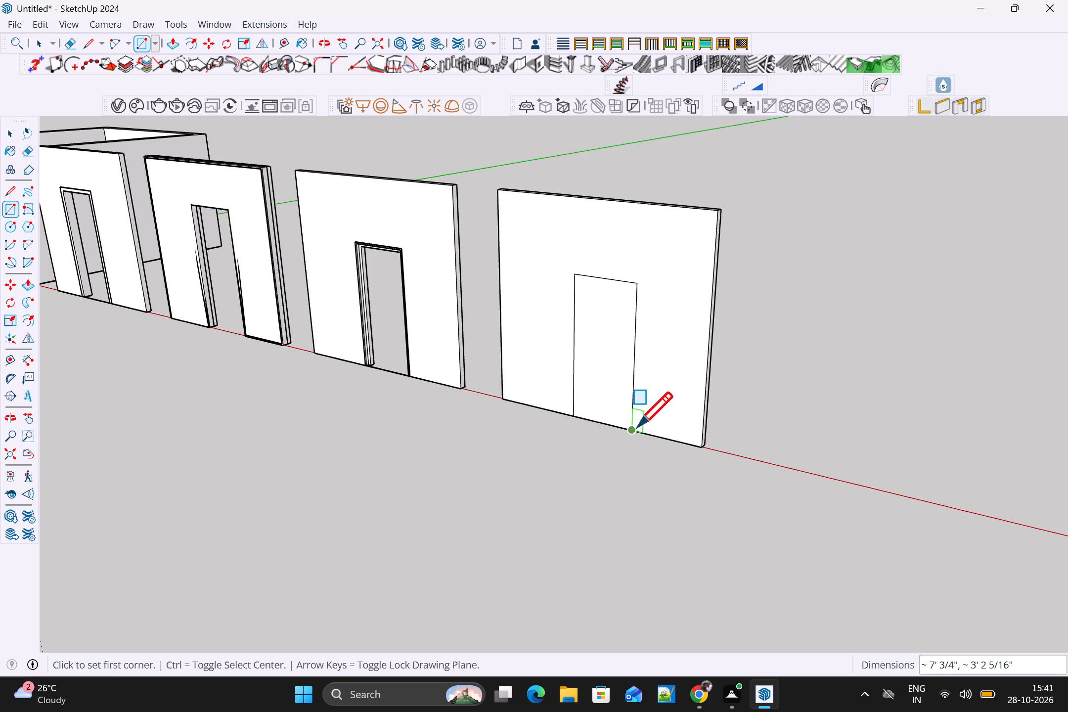
{"action": "key", "text": "space"}
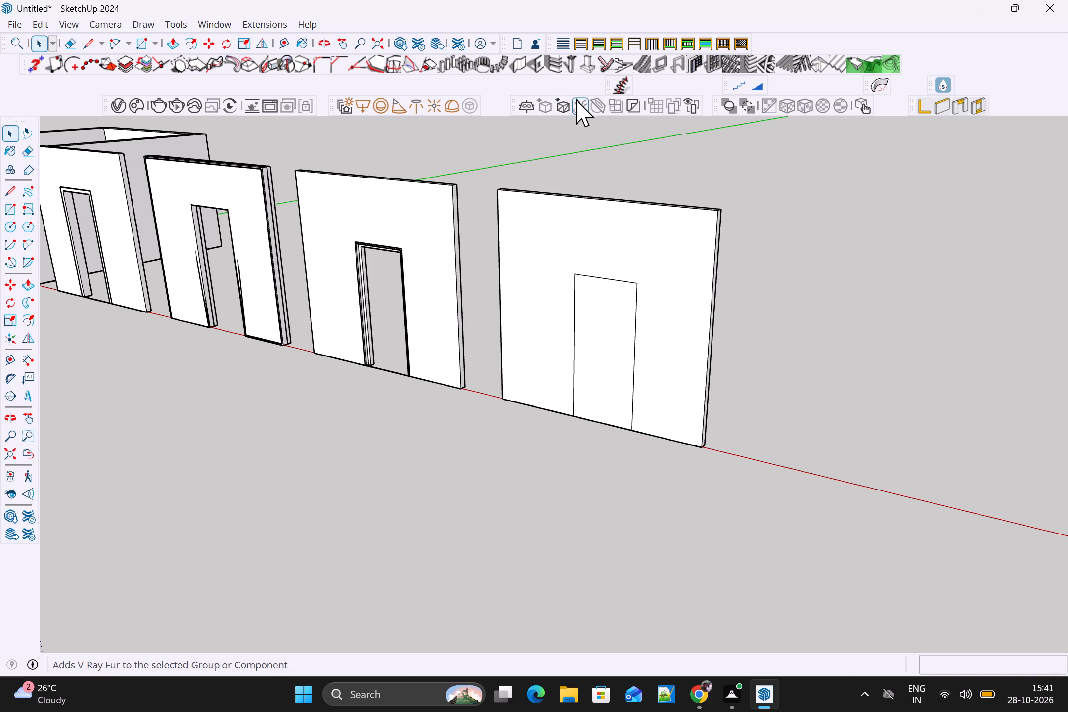
Create a recessed/extruded-edge door frame in the fourth panel's door rectangle and examine its profile.
{"action": "left_click", "coordinate": [676, 65]}
{"action": "left_click", "coordinate": [658, 479]}
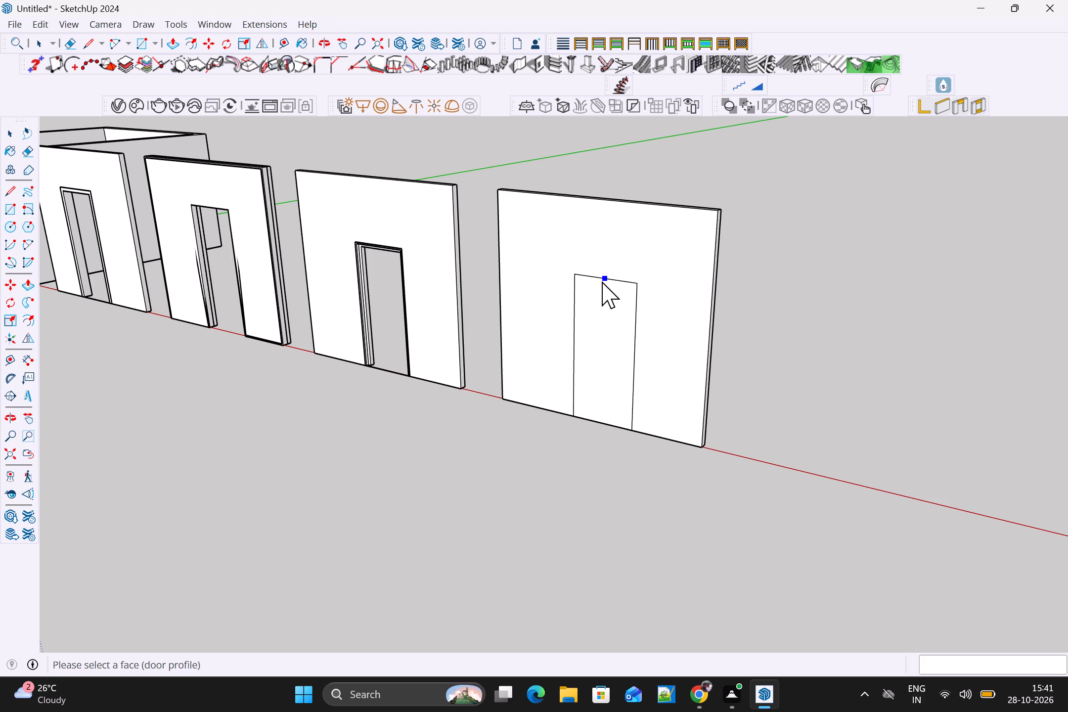
{"action": "left_click", "coordinate": [602, 281]}
{"action": "scroll", "coordinate": [591, 363], "scroll_direction": "up", "scroll_amount": 10}
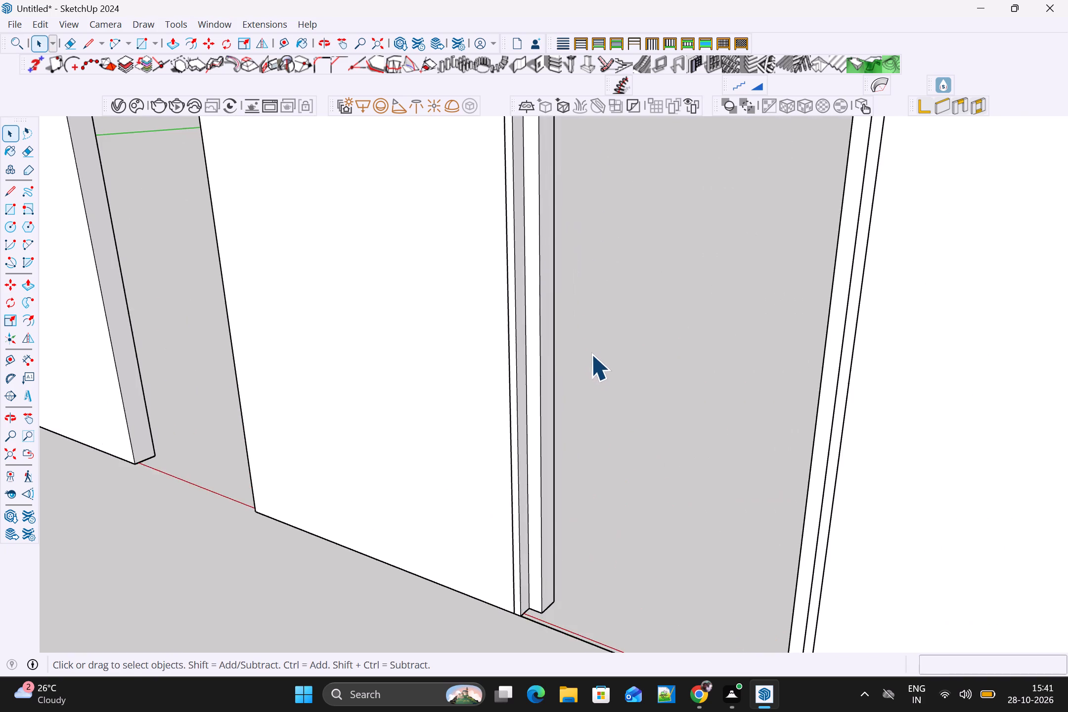
{"action": "middle_click_drag", "start_coordinate": [589, 359], "coordinate": [527, 380]}
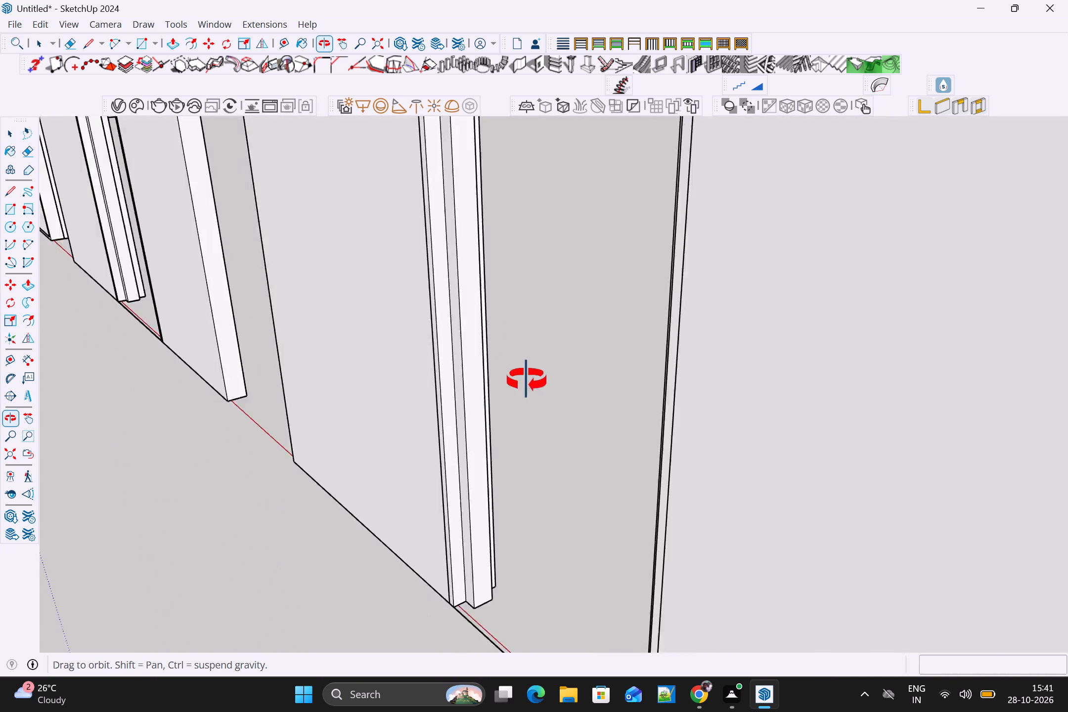
{"action": "middle_click_drag", "start_coordinate": [527, 380], "coordinate": [609, 373]}
{"action": "scroll", "coordinate": [606, 371], "scroll_direction": "down", "scroll_amount": 7}
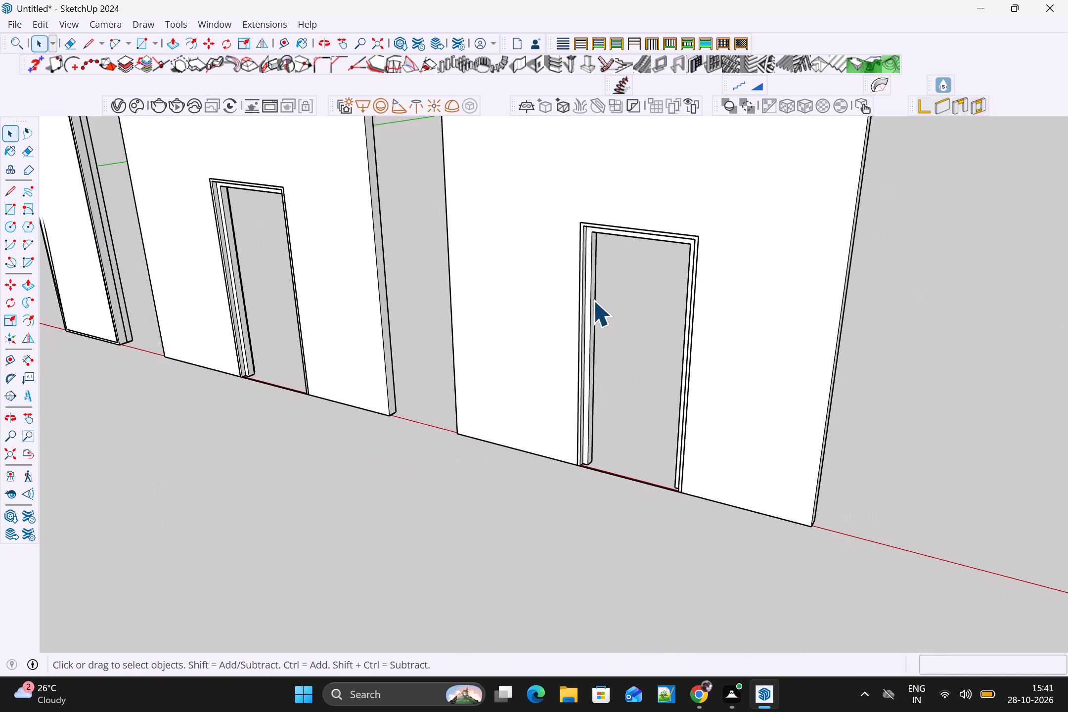
Draw a door-leaf rectangle about 2' 8" by 6' 10" between opposite inner corners of the fourth panel's recessed frame.
{"action": "key", "text": "r"}
{"action": "scroll", "coordinate": [600, 242], "scroll_direction": "up", "scroll_amount": 3}
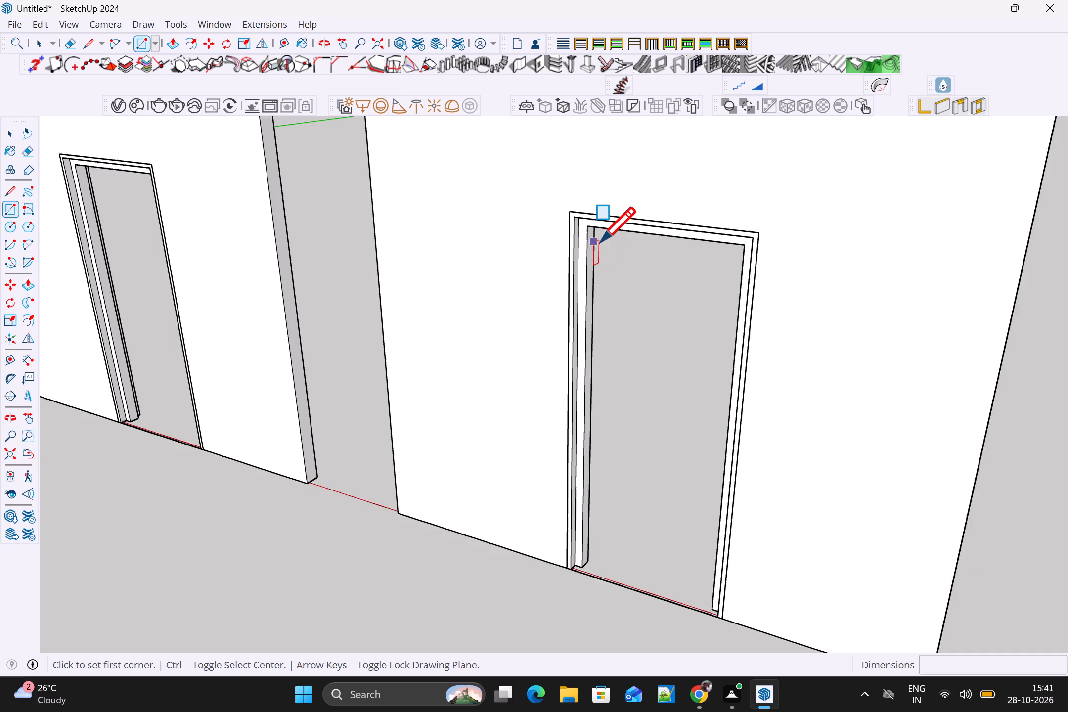
{"action": "scroll", "coordinate": [600, 242], "scroll_direction": "up", "scroll_amount": 3}
{"action": "scroll", "coordinate": [595, 214], "scroll_direction": "down", "scroll_amount": 6}
{"action": "middle_click_drag", "start_coordinate": [665, 248], "coordinate": [651, 216]}
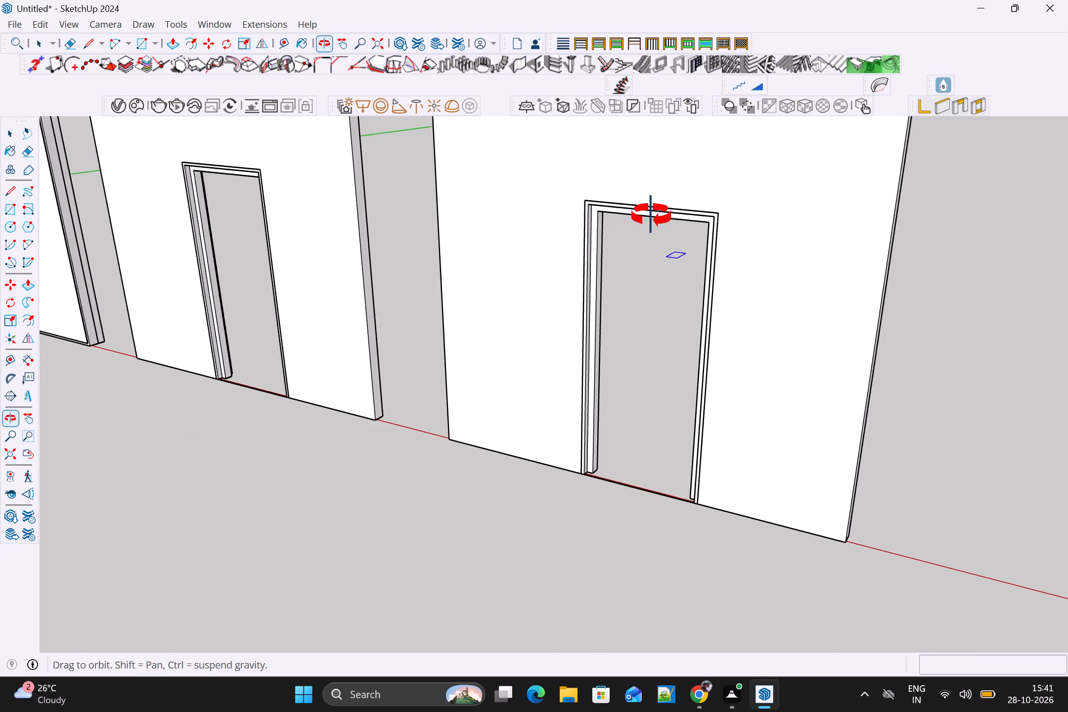
{"action": "middle_click_drag", "start_coordinate": [651, 216], "coordinate": [639, 173]}
{"action": "scroll", "coordinate": [590, 187], "scroll_direction": "up", "scroll_amount": 14}
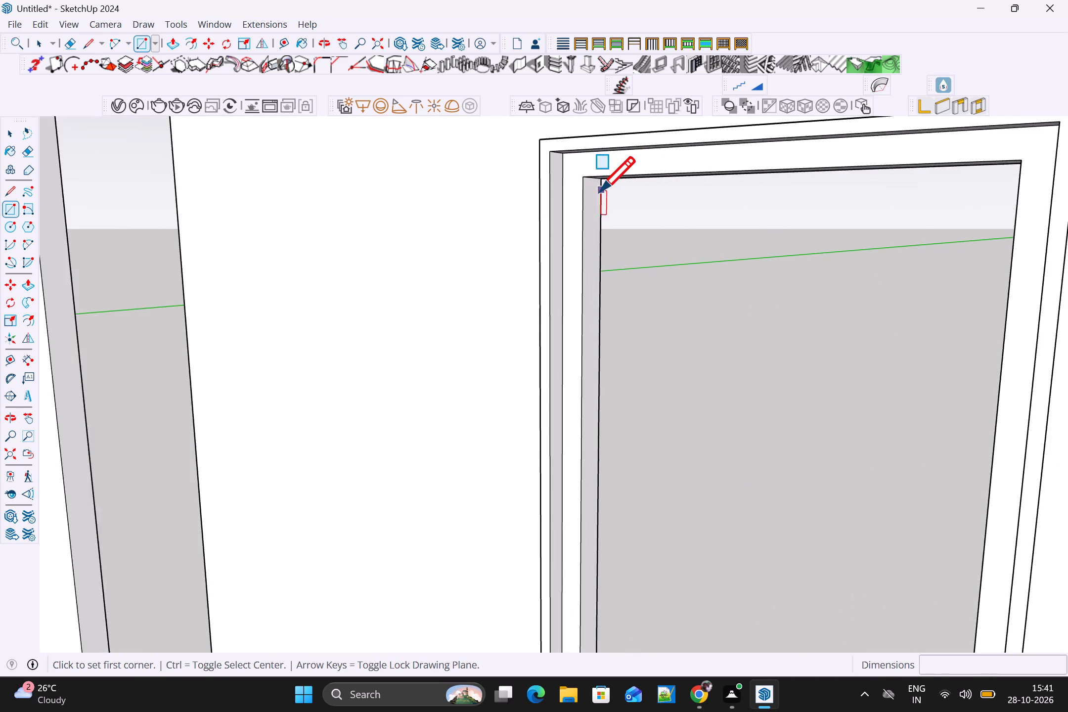
{"action": "scroll", "coordinate": [600, 192], "scroll_direction": "up", "scroll_amount": 9}
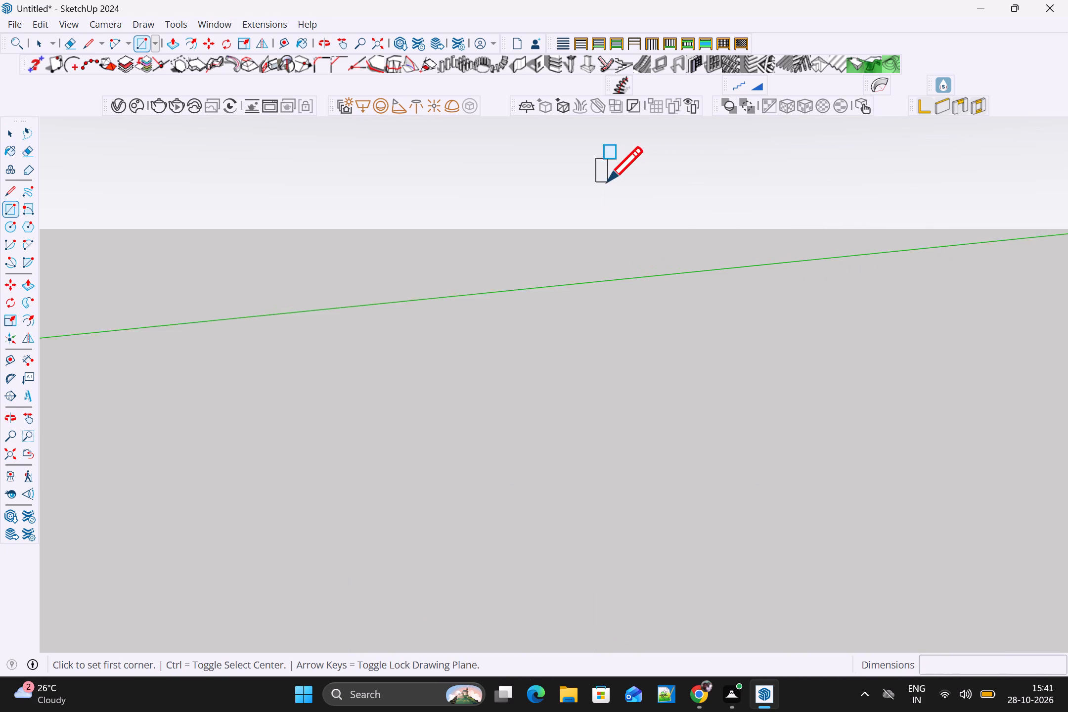
{"action": "scroll", "coordinate": [606, 185], "scroll_direction": "down", "scroll_amount": 9}
{"action": "scroll", "coordinate": [671, 257], "scroll_direction": "down", "scroll_amount": 3}
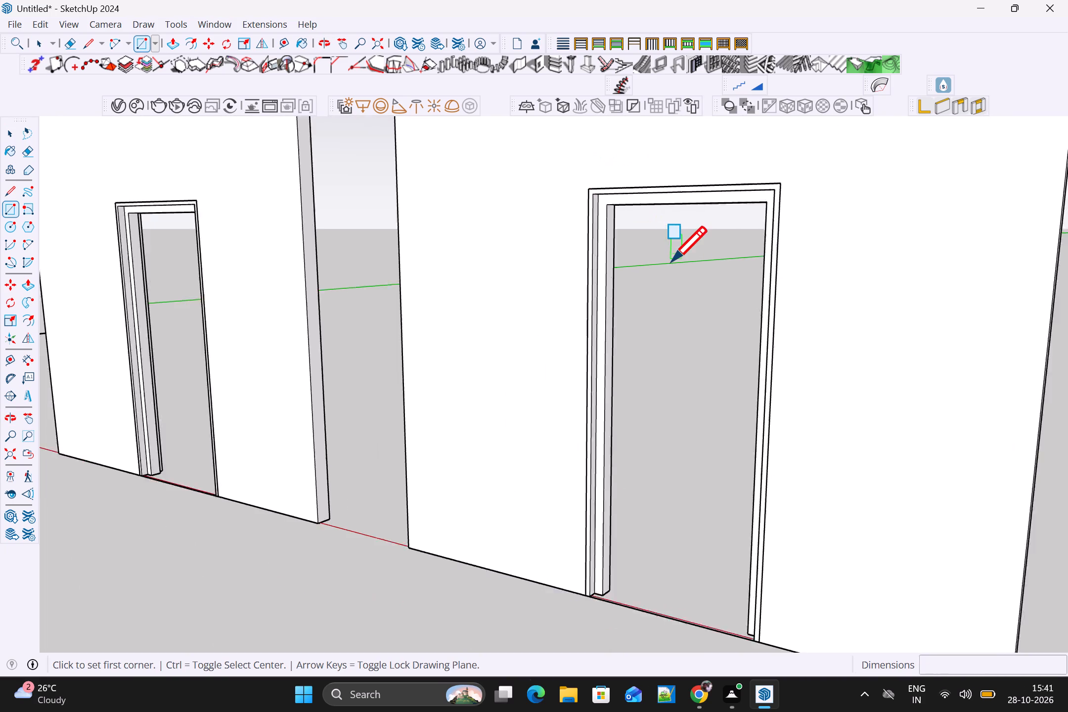
{"action": "middle_click_drag", "start_coordinate": [711, 276], "coordinate": [622, 219]}
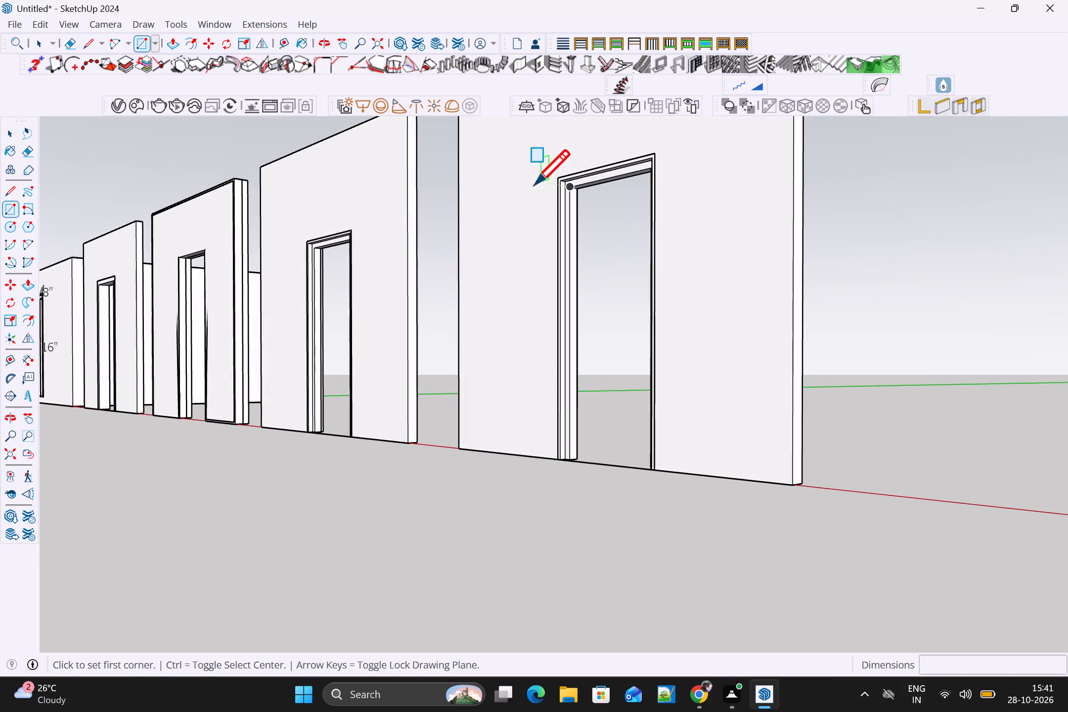
{"action": "scroll", "coordinate": [587, 202], "scroll_direction": "up", "scroll_amount": 5}
{"action": "scroll", "coordinate": [562, 191], "scroll_direction": "down", "scroll_amount": 2}
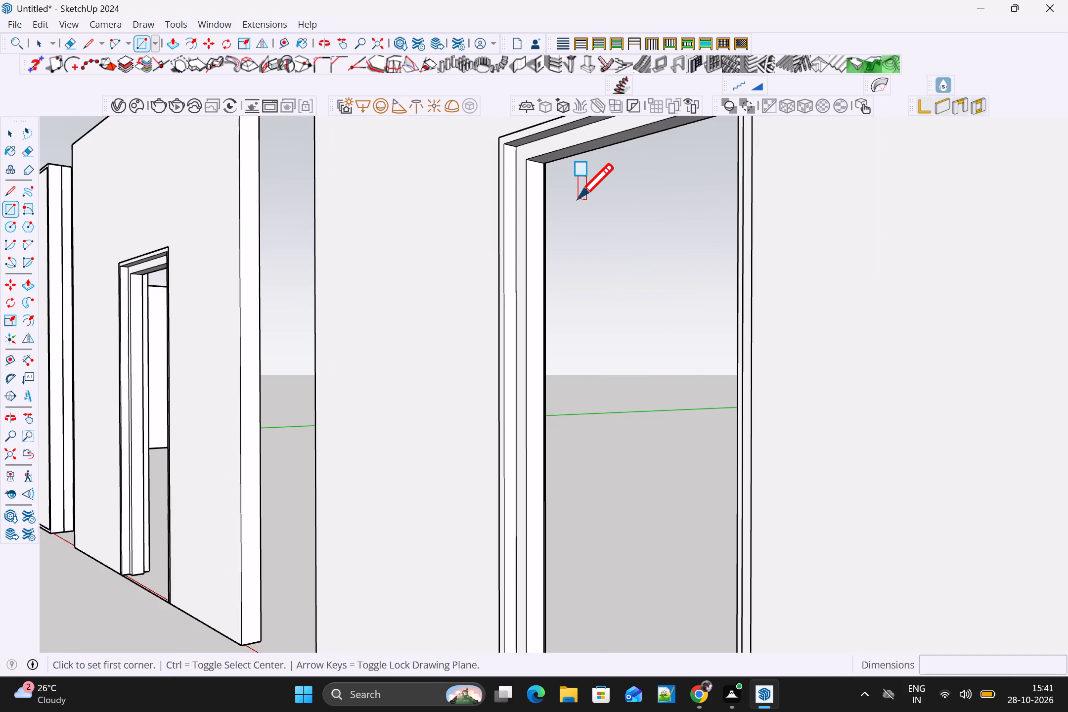
{"action": "middle_click_drag", "start_coordinate": [578, 199], "coordinate": [579, 240], "text": "shift"}
{"action": "scroll", "coordinate": [568, 228], "scroll_direction": "up", "scroll_amount": 3}
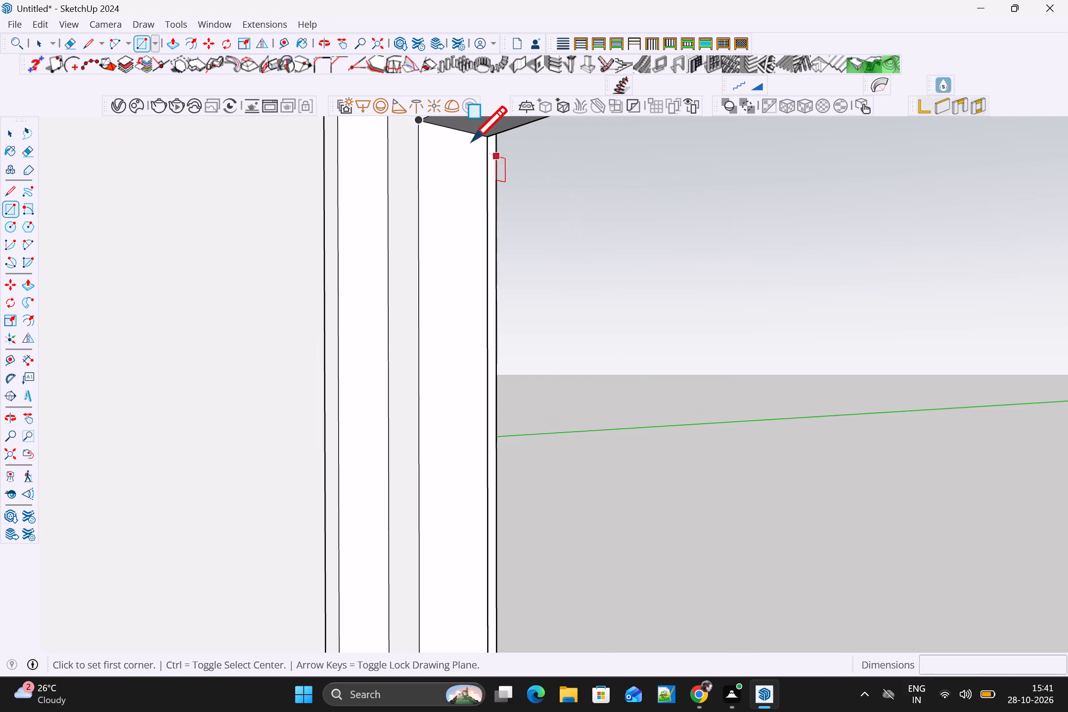
{"action": "left_click", "coordinate": [457, 131]}
{"action": "scroll", "coordinate": [505, 260], "scroll_direction": "down", "scroll_amount": 5}
{"action": "scroll", "coordinate": [562, 349], "scroll_direction": "down", "scroll_amount": 4}
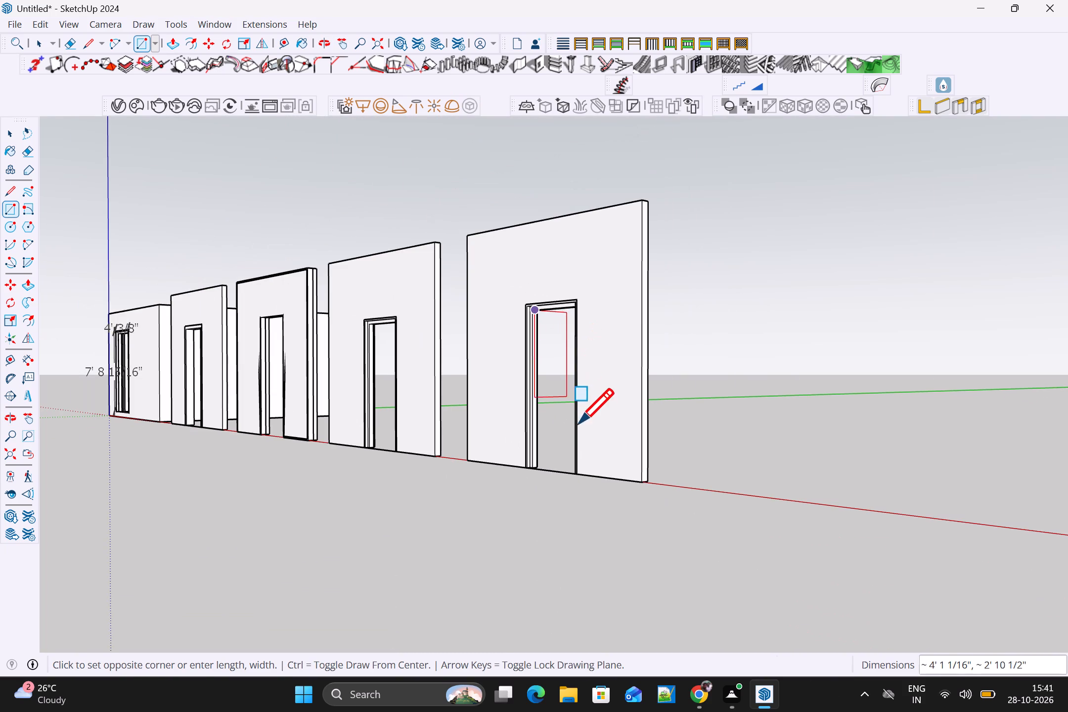
{"action": "middle_click_drag", "start_coordinate": [568, 442], "coordinate": [693, 462]}
{"action": "scroll", "coordinate": [774, 475], "scroll_direction": "up", "scroll_amount": 3}
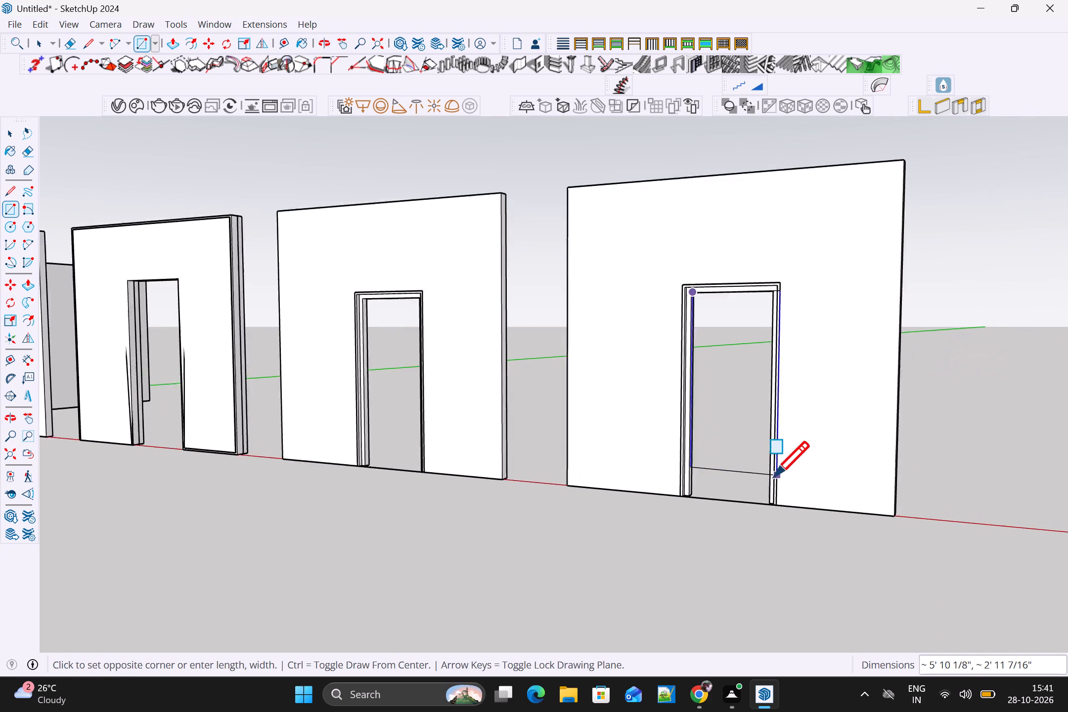
{"action": "scroll", "coordinate": [774, 477], "scroll_direction": "up", "scroll_amount": 7}
{"action": "middle_click_drag", "start_coordinate": [760, 491], "coordinate": [934, 543]}
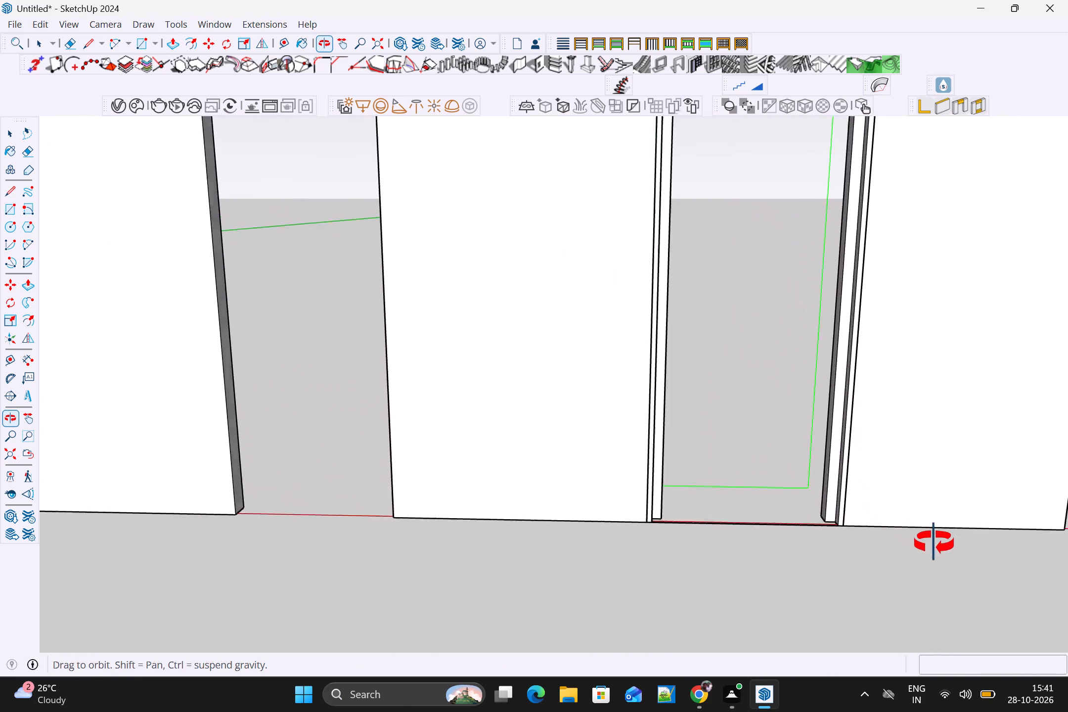
{"action": "middle_click_drag", "start_coordinate": [934, 543], "coordinate": [984, 542]}
{"action": "scroll", "coordinate": [860, 493], "scroll_direction": "up", "scroll_amount": 4}
{"action": "scroll", "coordinate": [806, 472], "scroll_direction": "up", "scroll_amount": 4}
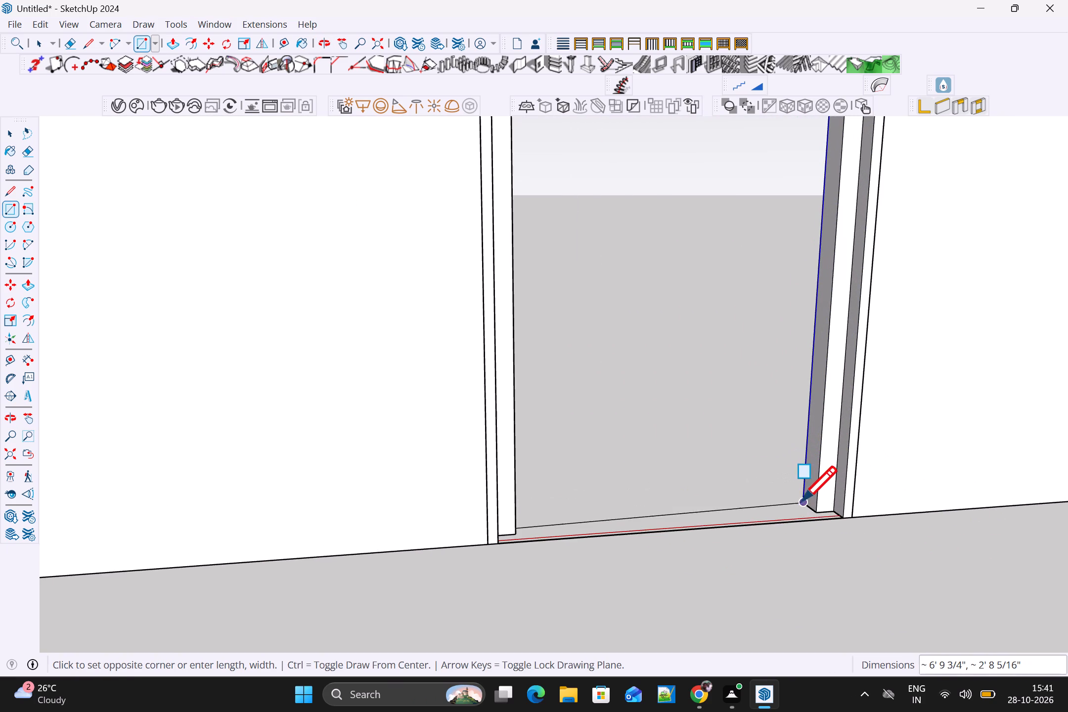
{"action": "scroll", "coordinate": [807, 507], "scroll_direction": "up", "scroll_amount": 4}
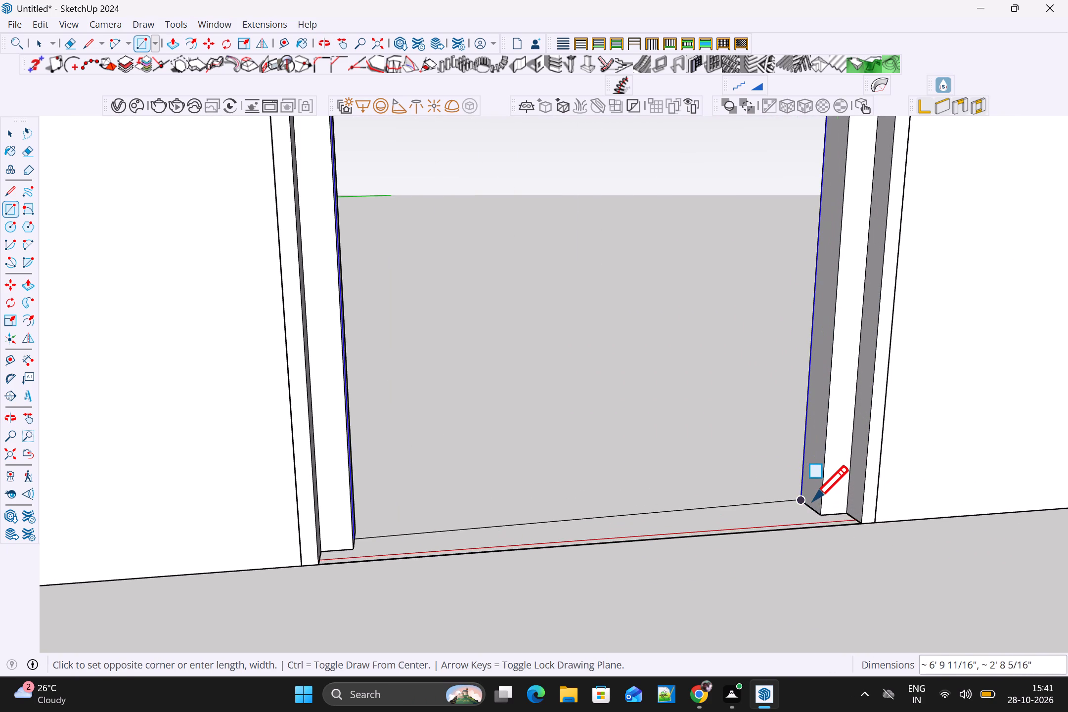
{"action": "scroll", "coordinate": [810, 504], "scroll_direction": "up", "scroll_amount": 5}
{"action": "left_click", "coordinate": [810, 509]}
Draw two rectangles on the upper door face: about 1' 1" wide by 4" high, and about 6" wide by 1' 4" high.
{"action": "scroll", "coordinate": [810, 509], "scroll_direction": "down", "scroll_amount": 20}
{"action": "scroll", "coordinate": [810, 509], "scroll_direction": "down", "scroll_amount": 10}
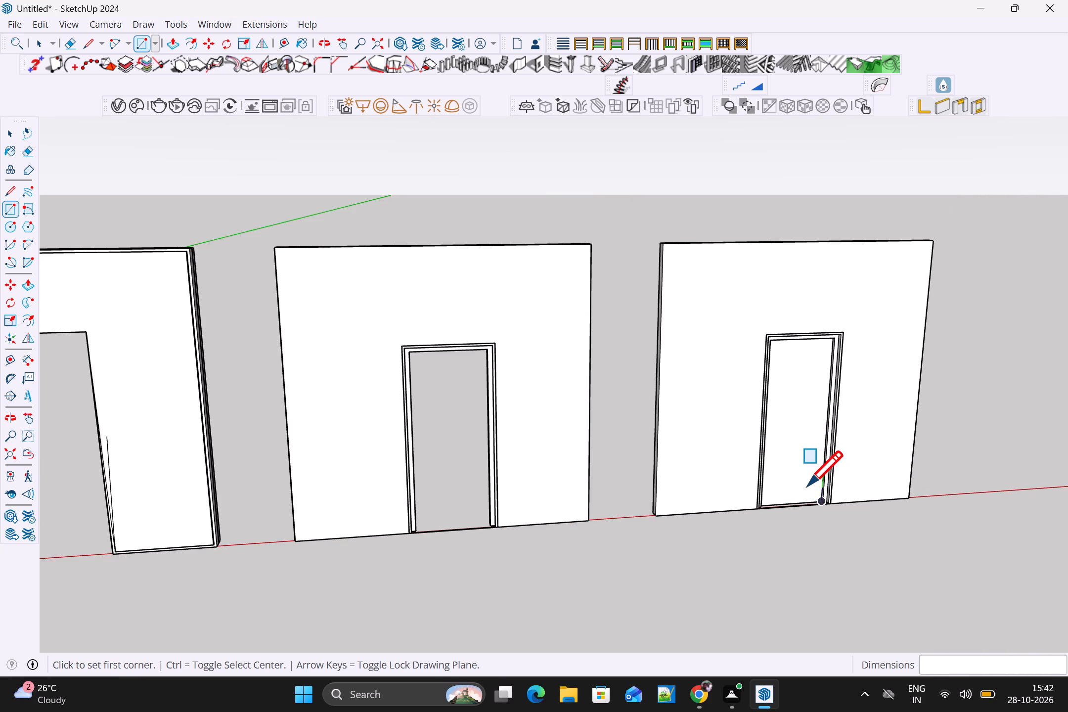
{"action": "key", "text": "space"}
{"action": "key", "text": "r"}
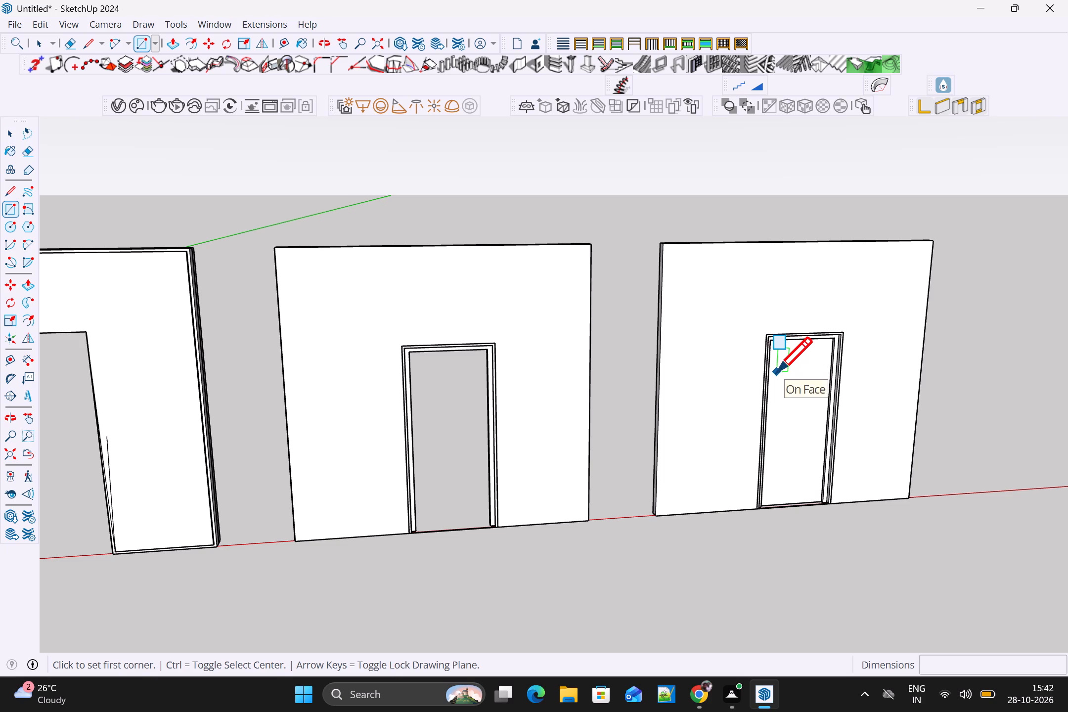
{"action": "left_click", "coordinate": [777, 372]}
{"action": "scroll", "coordinate": [807, 384], "scroll_direction": "up", "scroll_amount": 4}
{"action": "middle_click_drag", "start_coordinate": [776, 383], "coordinate": [750, 398]}
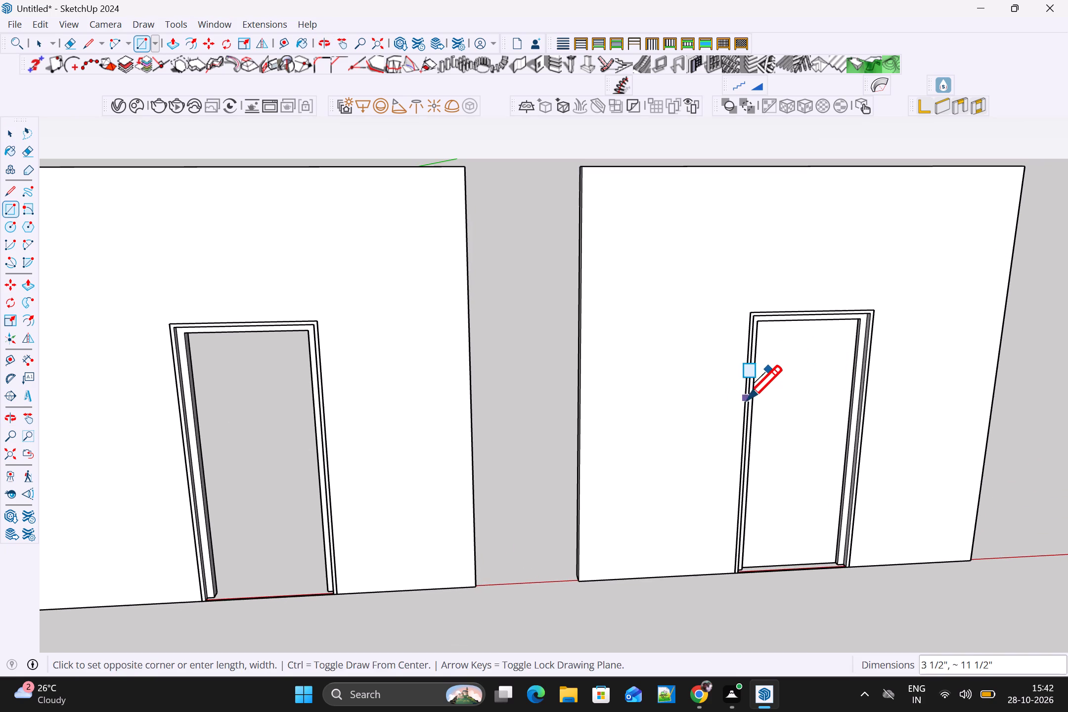
{"action": "key", "text": "r"}
{"action": "scroll", "coordinate": [803, 350], "scroll_direction": "up", "scroll_amount": 4}
{"action": "left_click", "coordinate": [754, 354]}
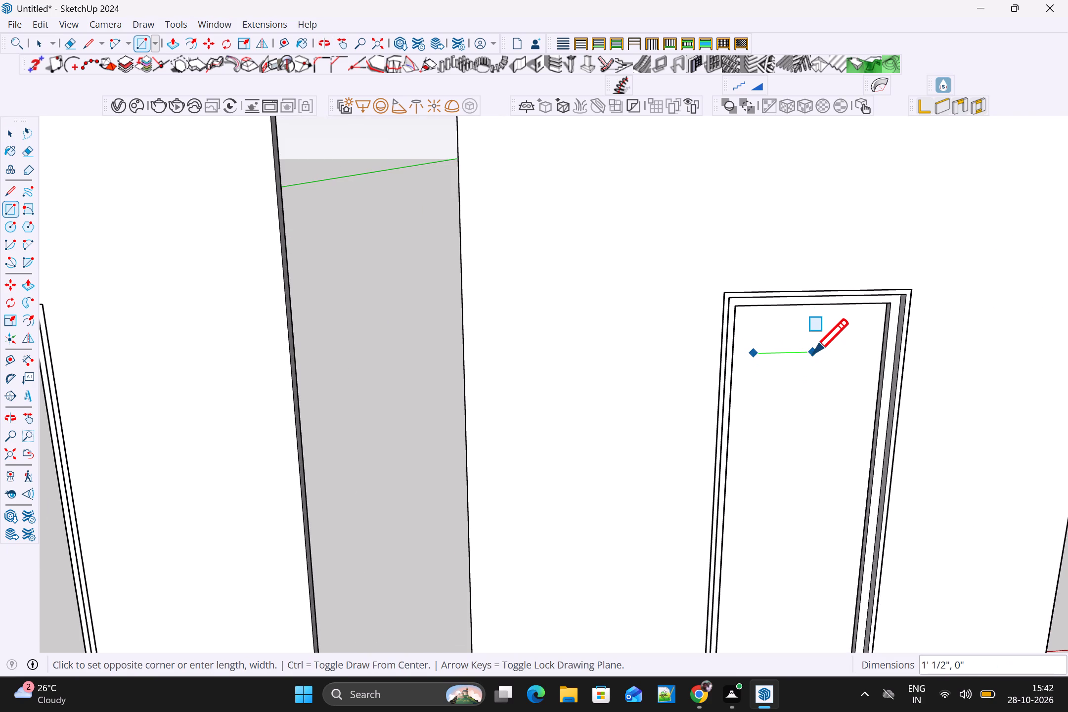
{"action": "left_click", "coordinate": [813, 371]}
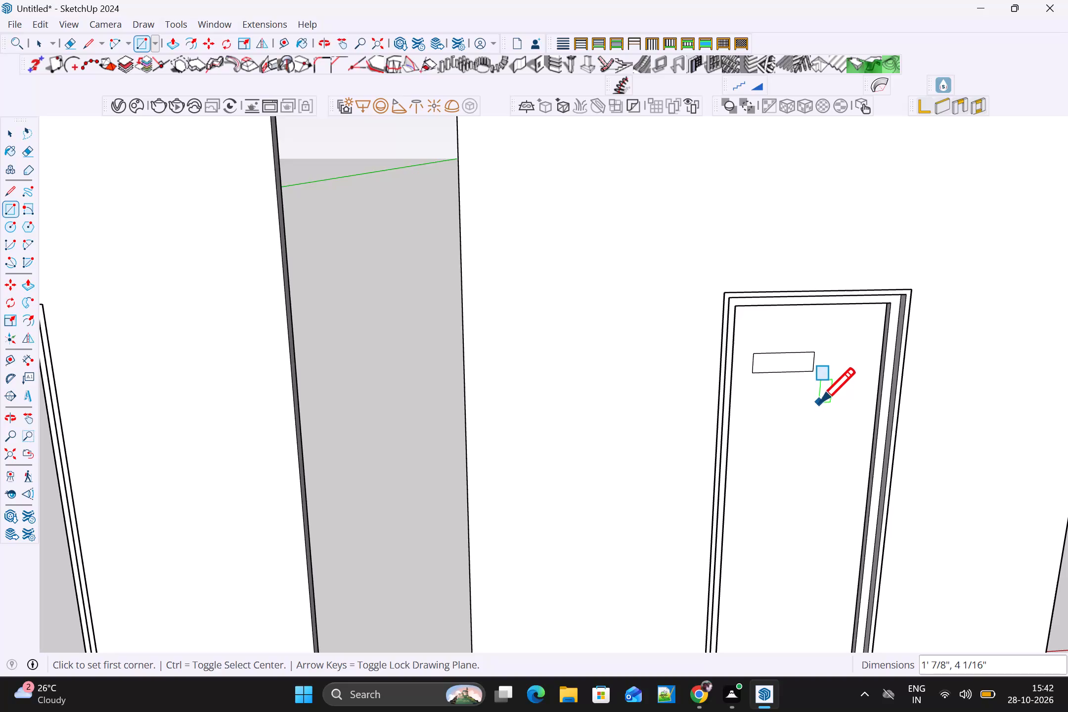
{"action": "left_click", "coordinate": [824, 421]}
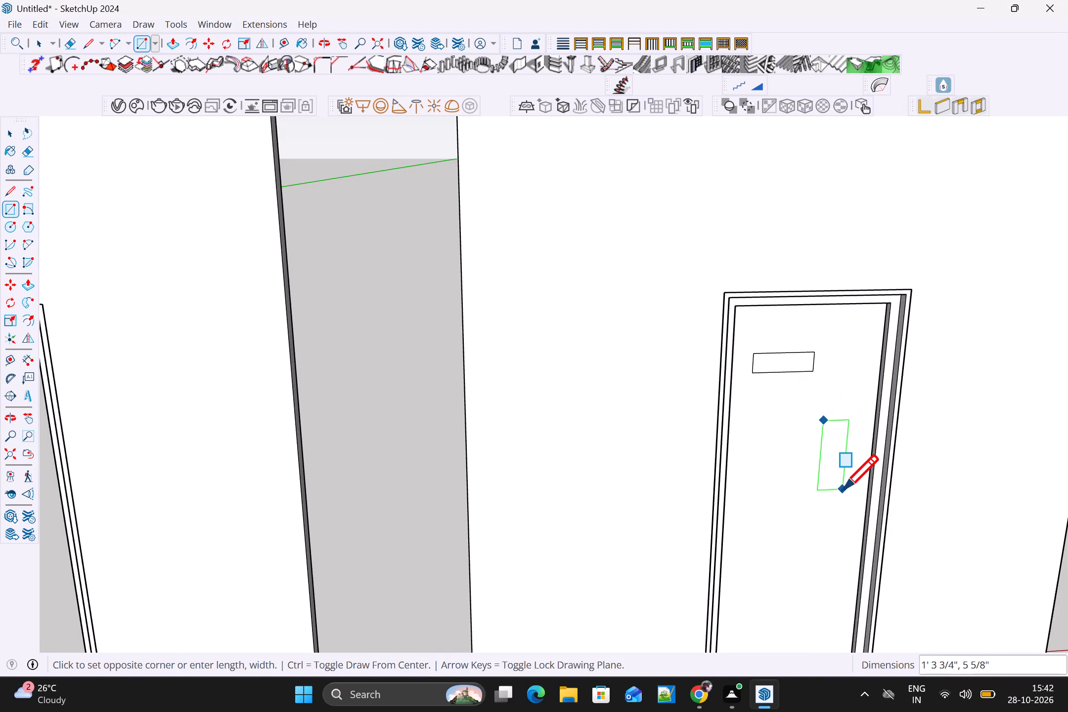
{"action": "left_click", "coordinate": [843, 490]}
Draw two rectangles on the lower door face: one about 11 1/2" by 10" near the frame's edge, and a smaller one near the bottom.
{"action": "left_click_drag", "start_coordinate": [750, 529], "coordinate": [756, 535]}
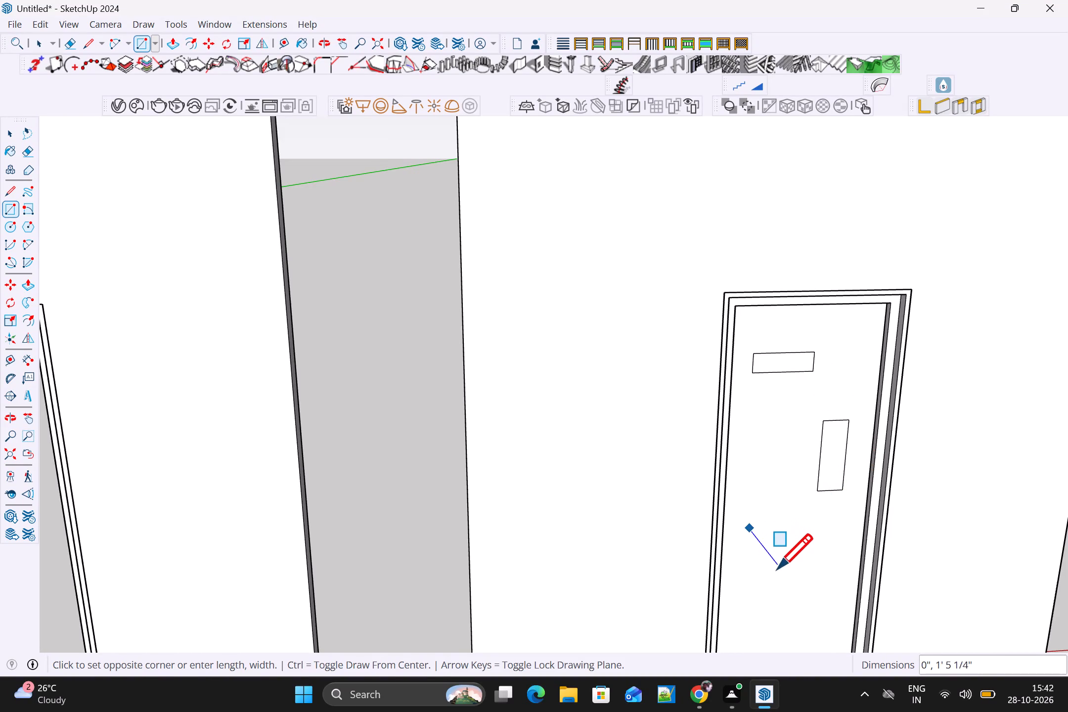
{"action": "left_click", "coordinate": [798, 570]}
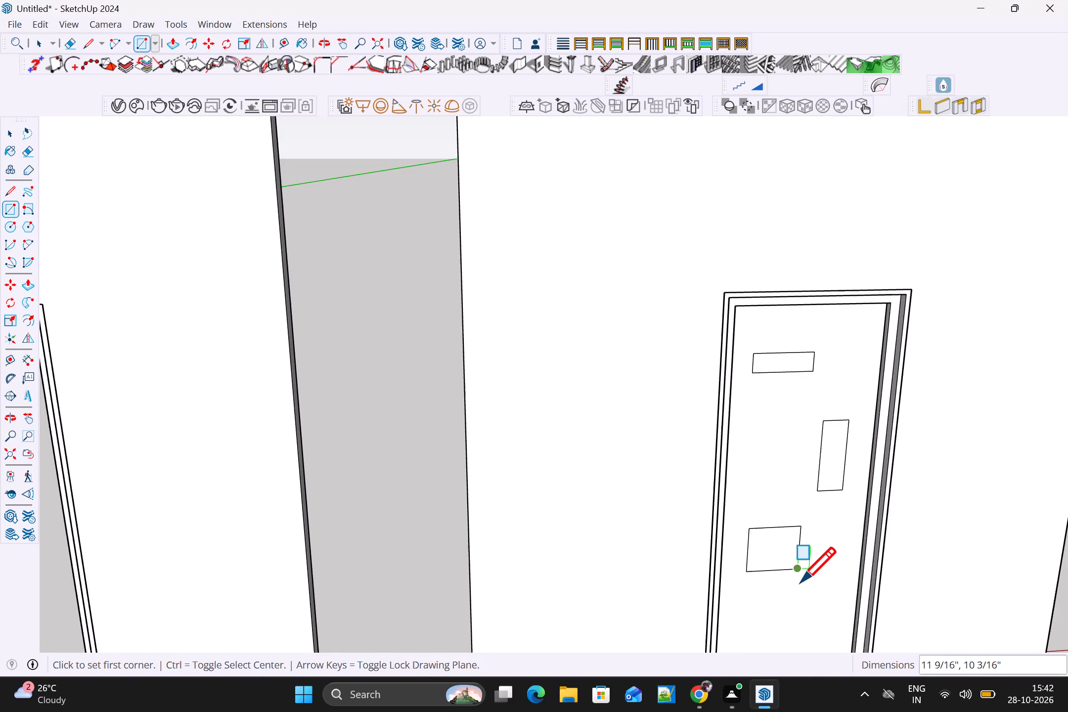
{"action": "scroll", "coordinate": [759, 509], "scroll_direction": "down", "scroll_amount": 4}
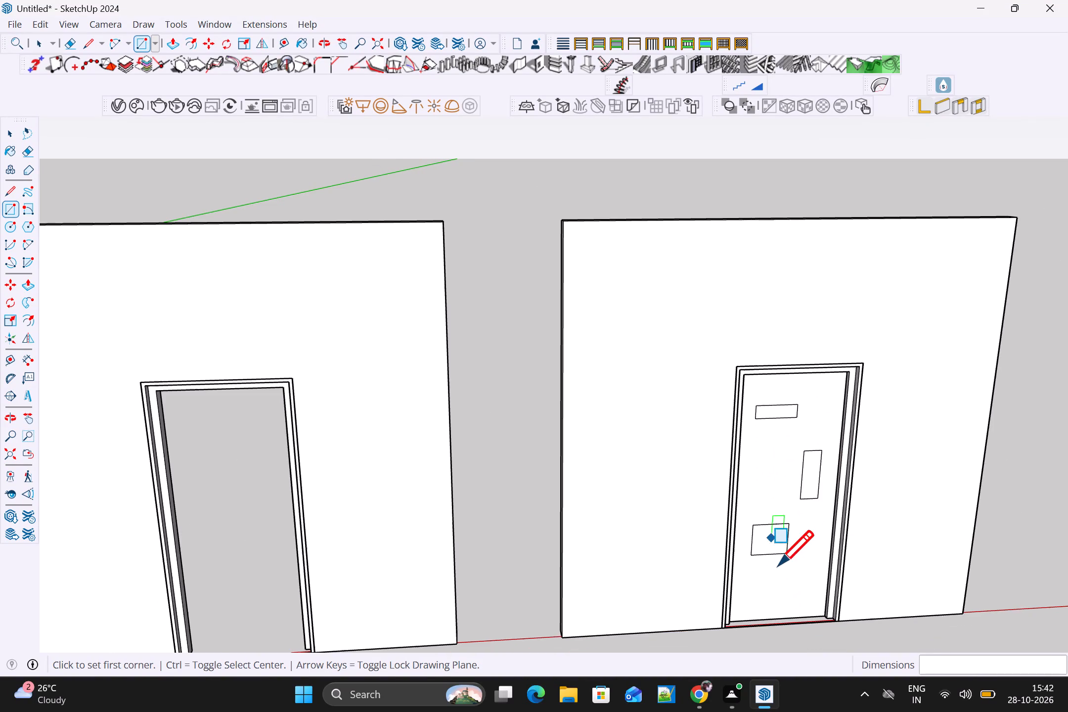
{"action": "left_click", "coordinate": [786, 586]}
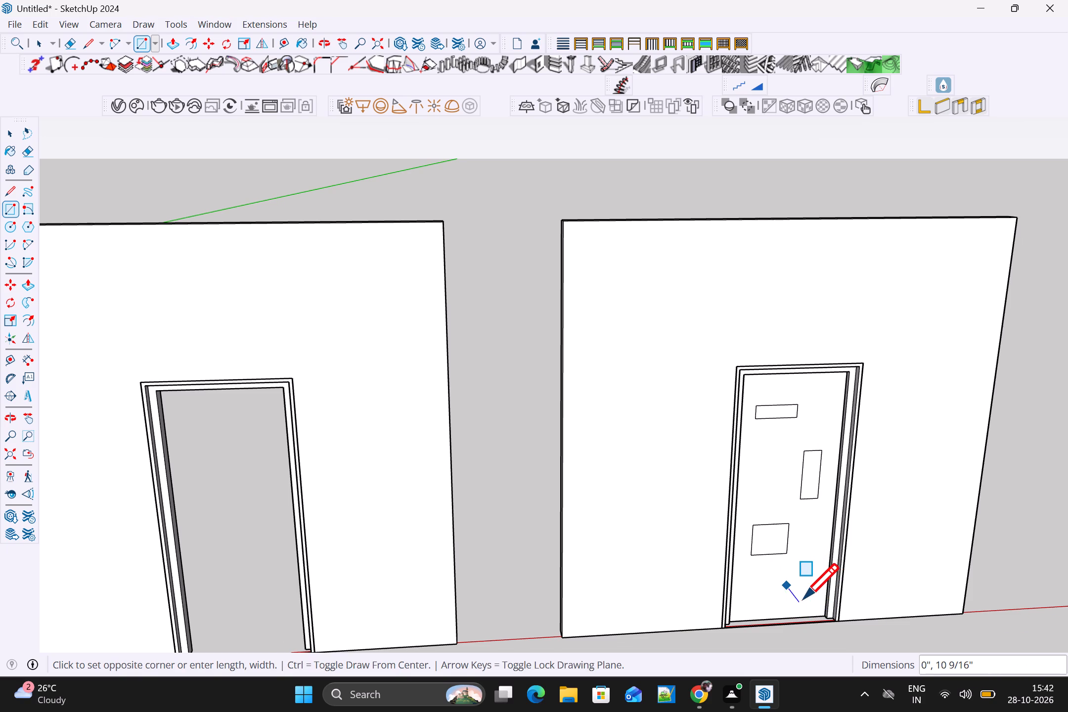
{"action": "scroll", "coordinate": [812, 588], "scroll_direction": "up", "scroll_amount": 4}
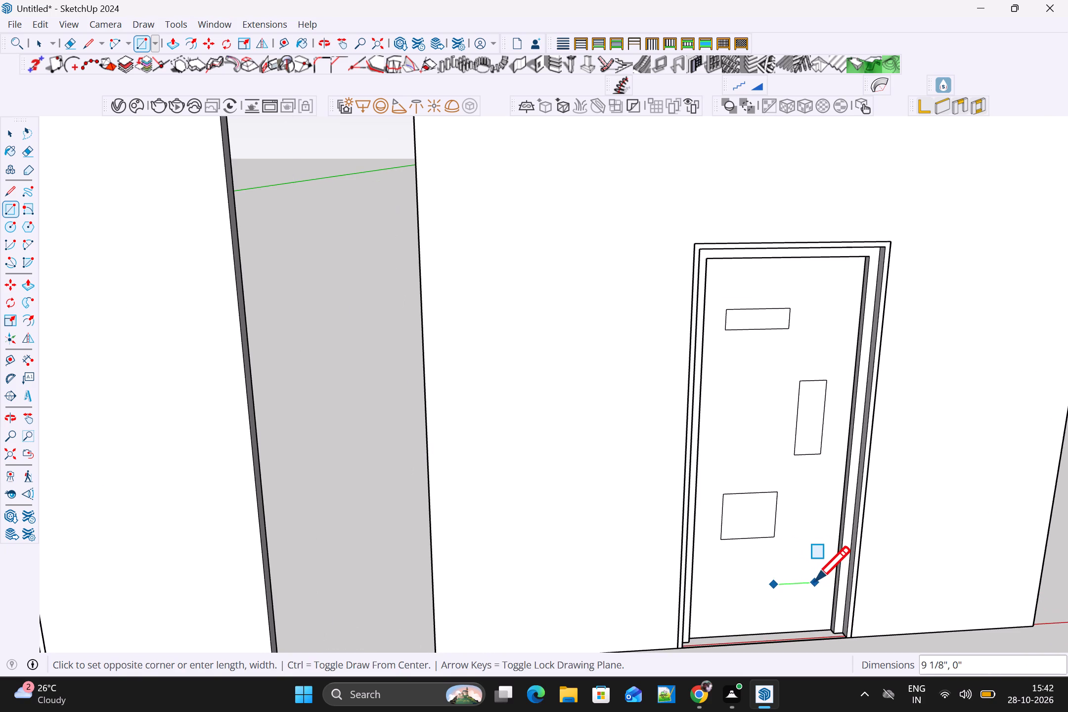
{"action": "left_click", "coordinate": [816, 581]}
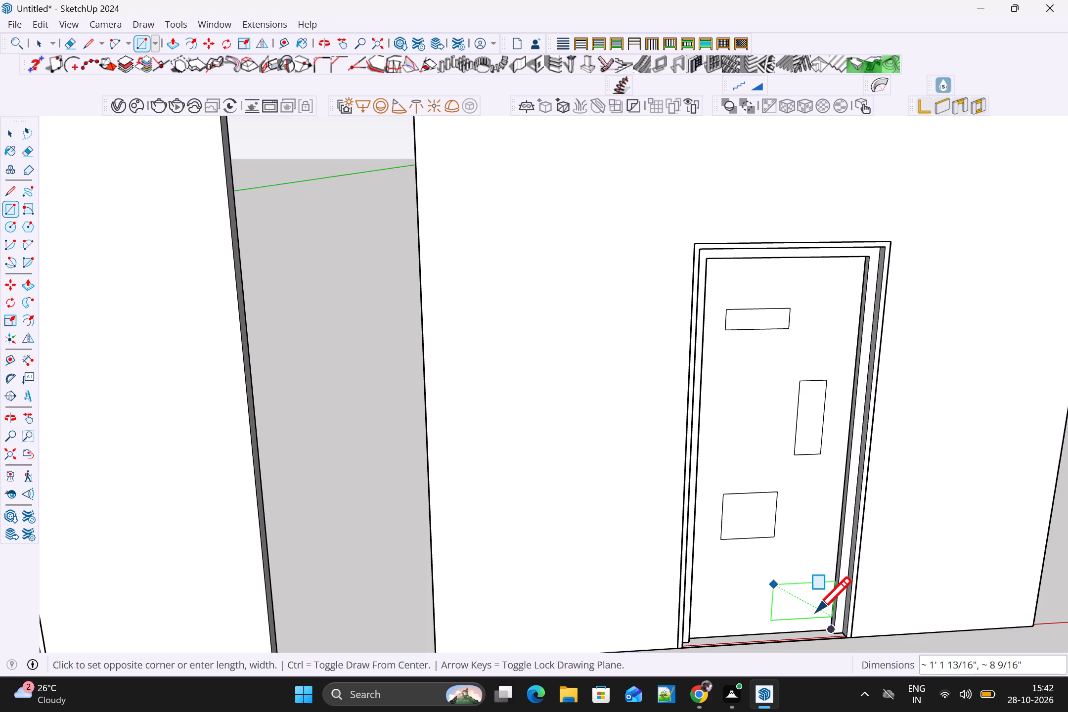
{"action": "left_click", "coordinate": [811, 611]}
{"action": "scroll", "coordinate": [797, 563], "scroll_direction": "down", "scroll_amount": 2}
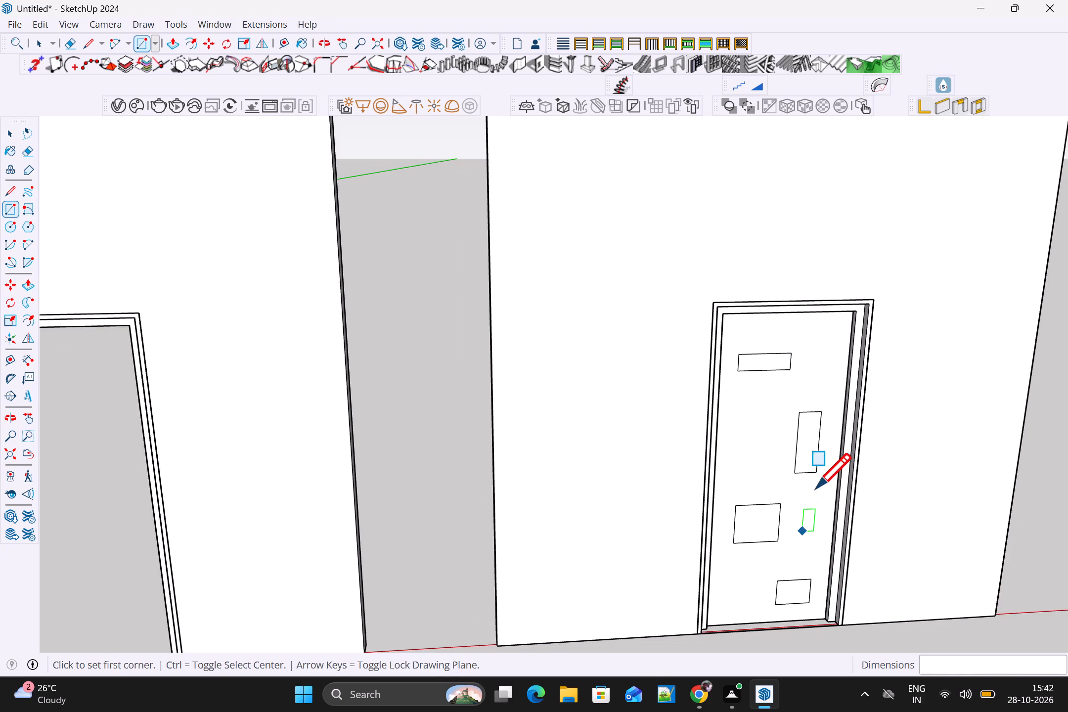
Examine the new door face and its frame by selecting them in turn, and compare them with the neighbouring panel's frame.
{"action": "scroll", "coordinate": [817, 481], "scroll_direction": "up", "scroll_amount": 4}
{"action": "key", "text": "space"}
{"action": "scroll", "coordinate": [816, 445], "scroll_direction": "down", "scroll_amount": 3}
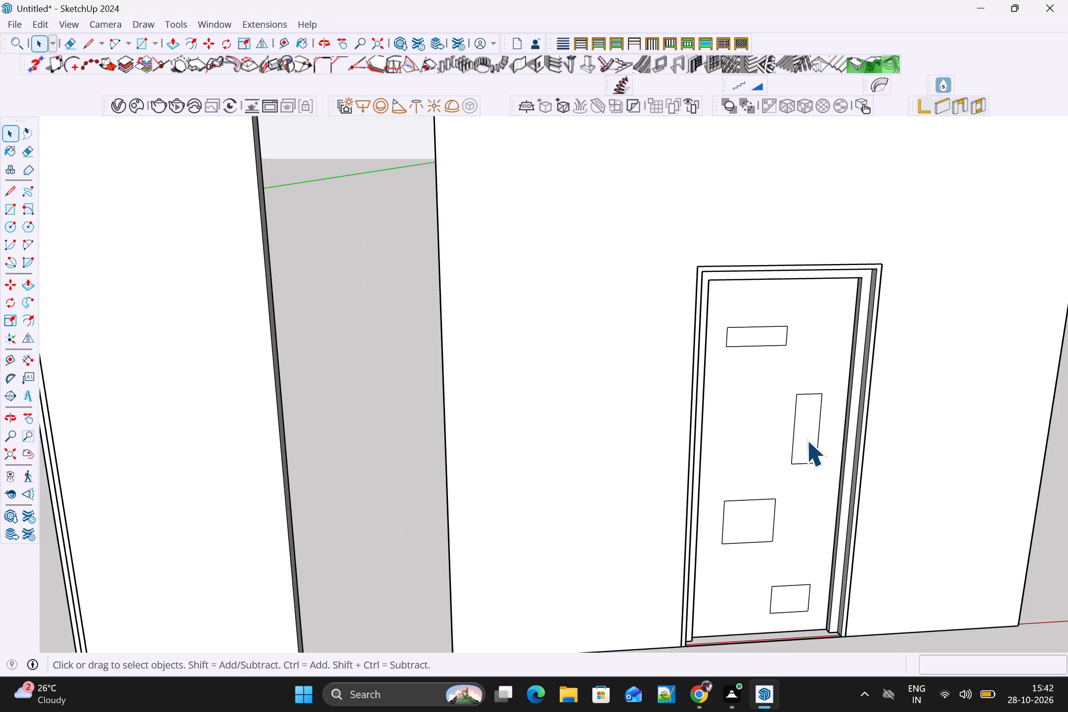
{"action": "left_click", "coordinate": [806, 440]}
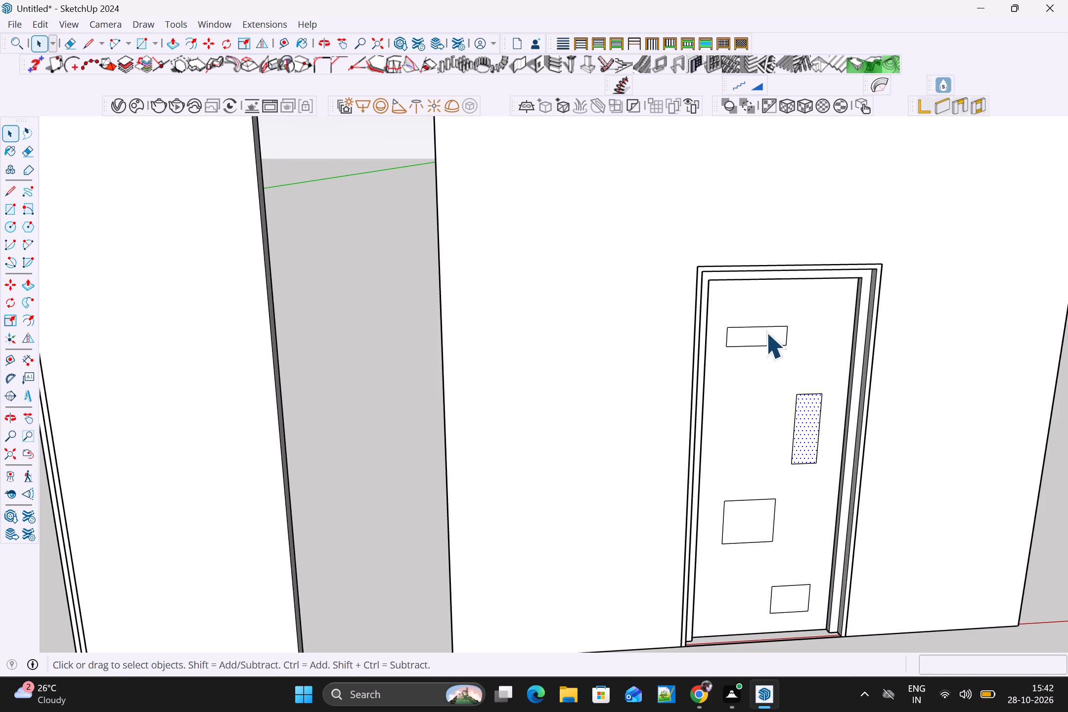
{"action": "left_click", "coordinate": [766, 378]}
{"action": "right_click", "coordinate": [766, 378]}
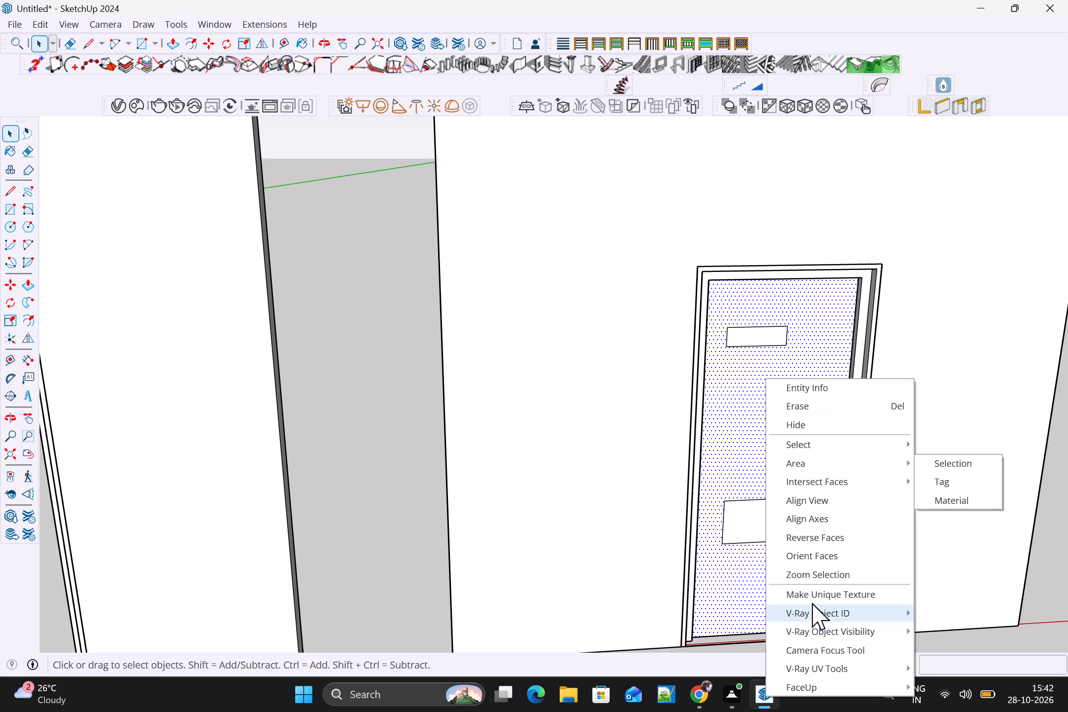
{"action": "left_click", "coordinate": [731, 441]}
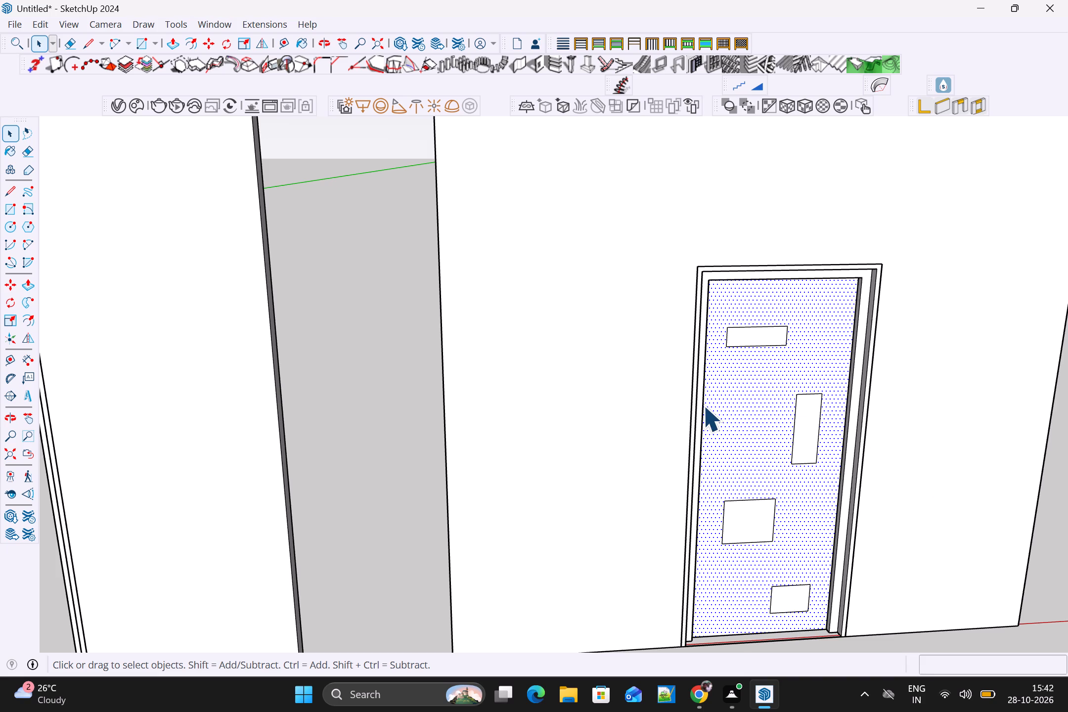
{"action": "left_click", "coordinate": [703, 405]}
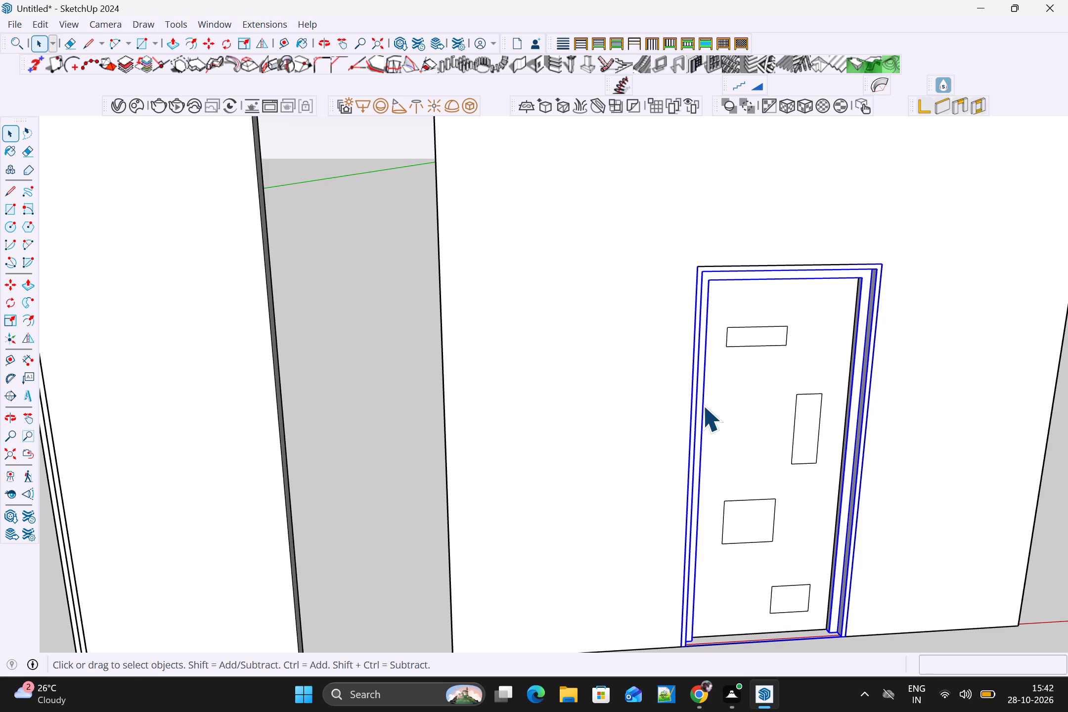
{"action": "middle_click_drag", "start_coordinate": [846, 559], "coordinate": [474, 477]}
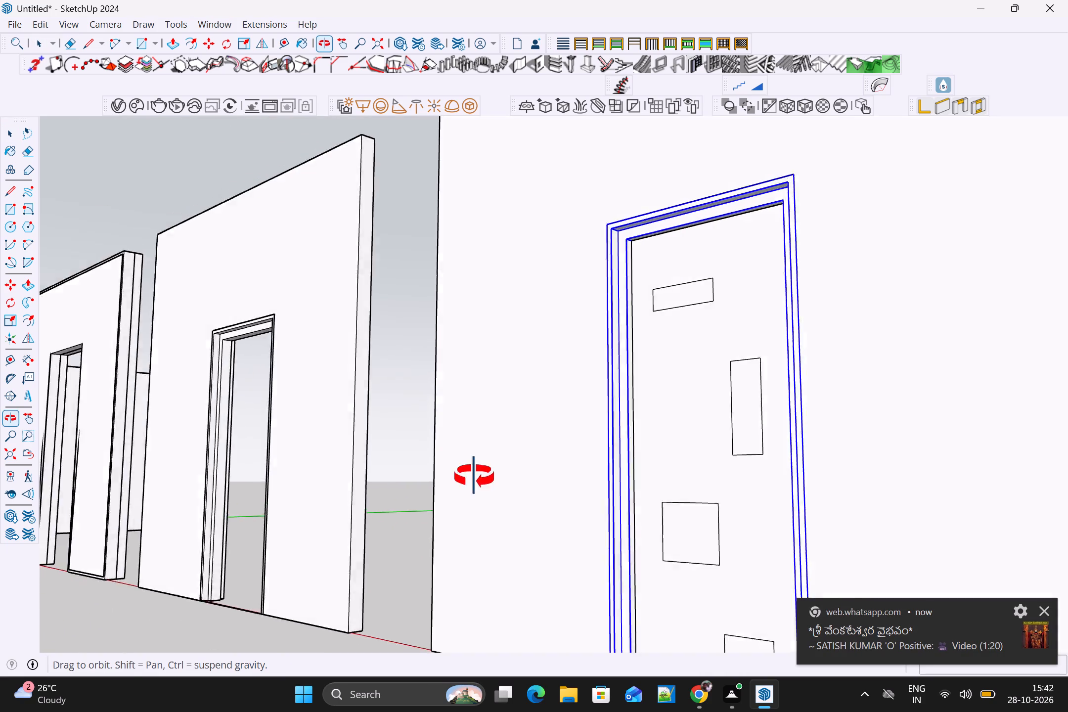
{"action": "middle_click_drag", "start_coordinate": [474, 477], "coordinate": [524, 525]}
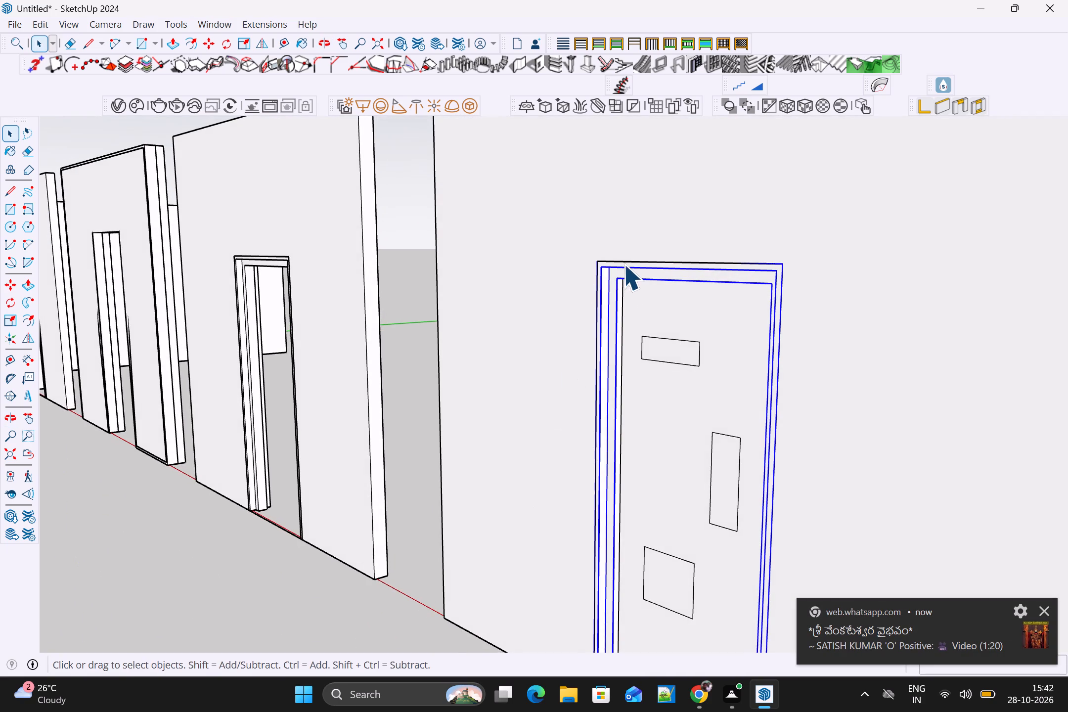
{"action": "left_click", "coordinate": [631, 389]}
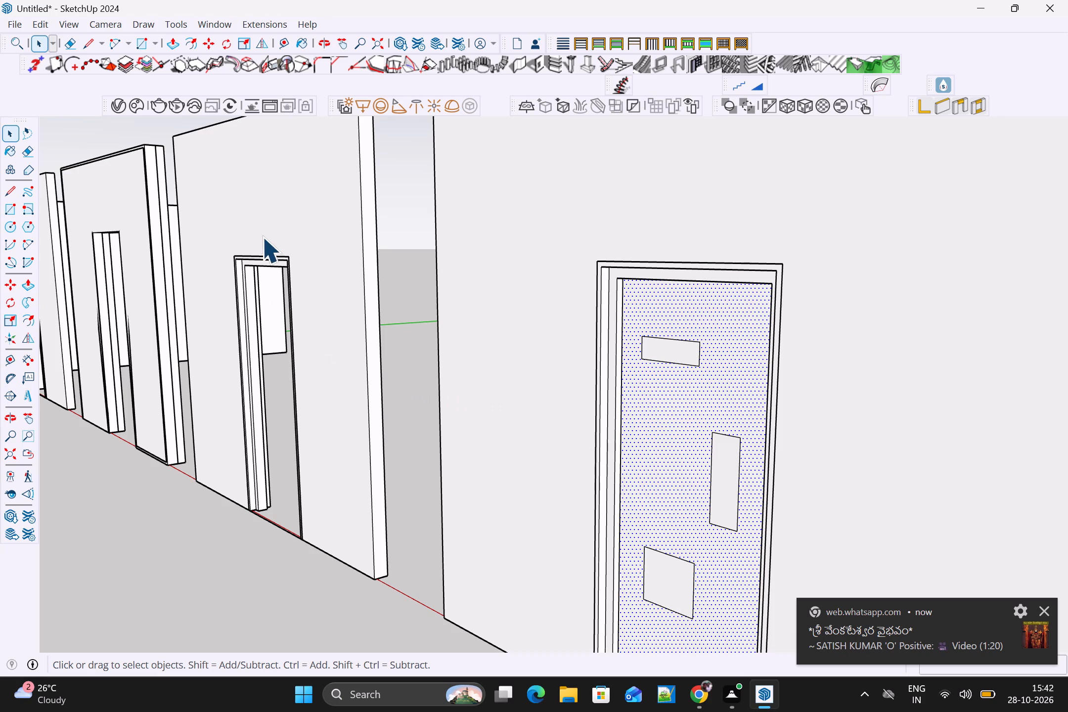
{"action": "left_click", "coordinate": [264, 233]}
{"action": "left_click", "coordinate": [244, 267]}
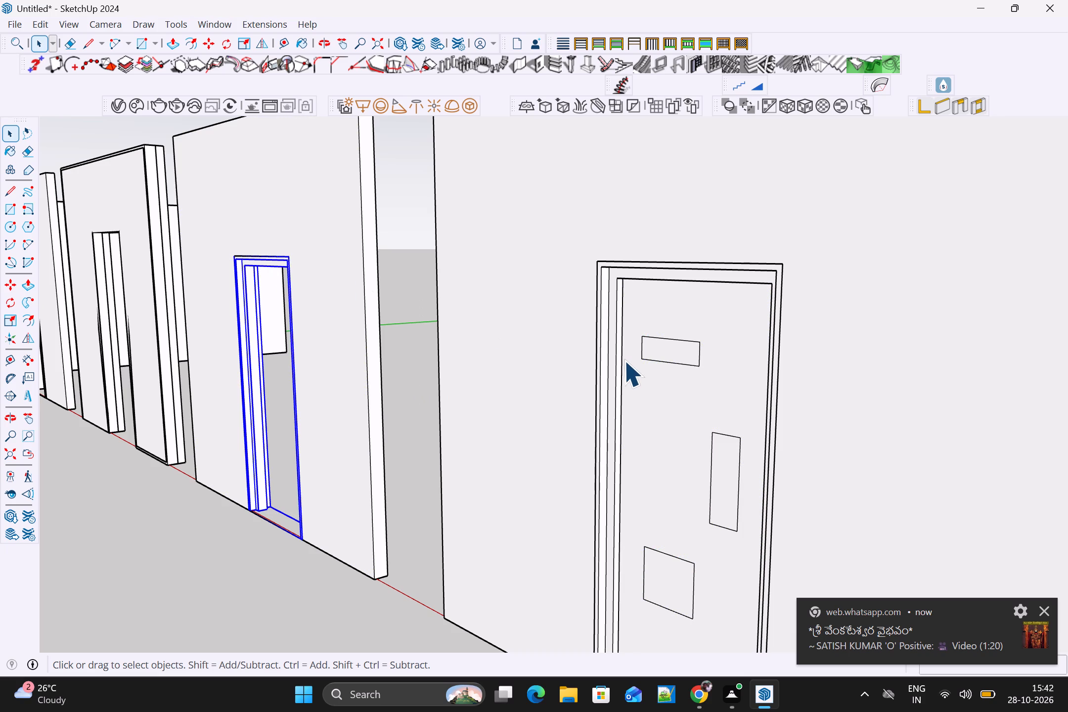
Group the new door face together with its bounding edges and rectangle outlines.
{"action": "left_click", "coordinate": [639, 364]}
{"action": "right_click", "coordinate": [646, 390]}
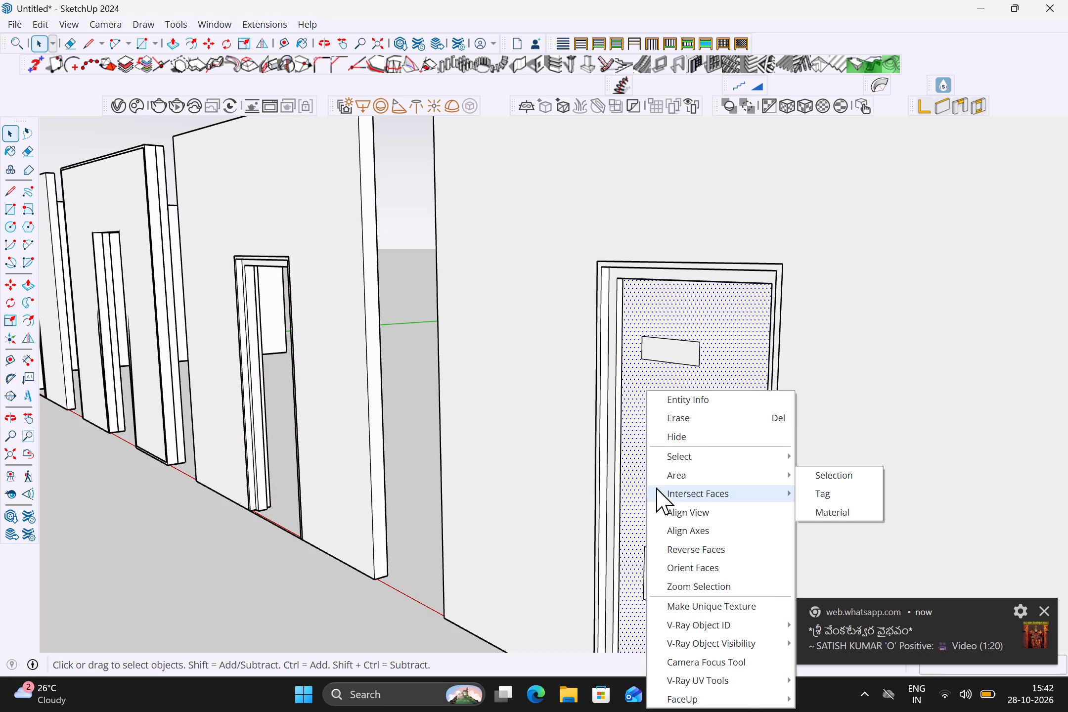
{"action": "left_click", "coordinate": [726, 351]}
{"action": "left_click", "coordinate": [727, 346]}
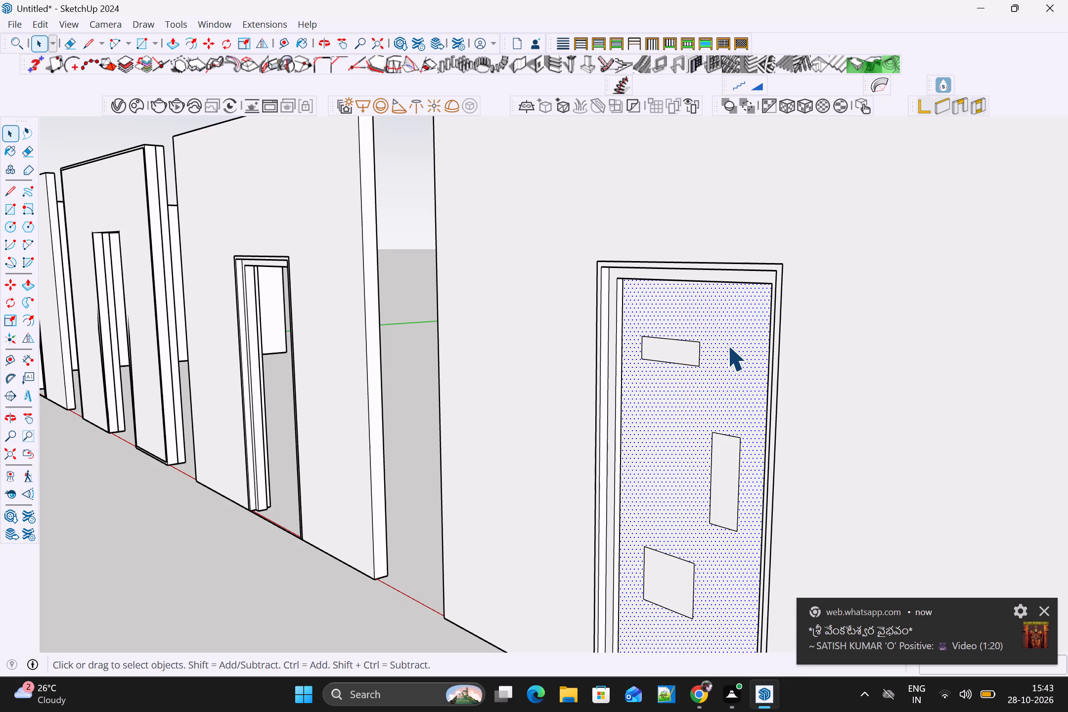
{"action": "right_click", "coordinate": [729, 346]}
{"action": "triple_click", "coordinate": [708, 392]}
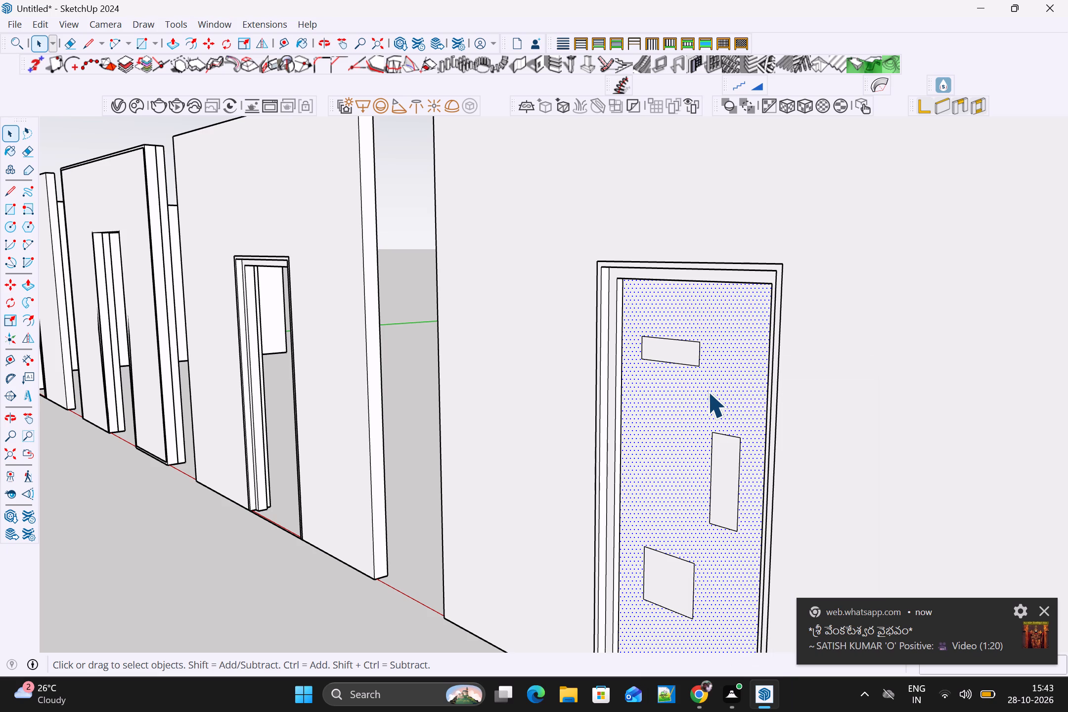
{"action": "right_click", "coordinate": [707, 392]}
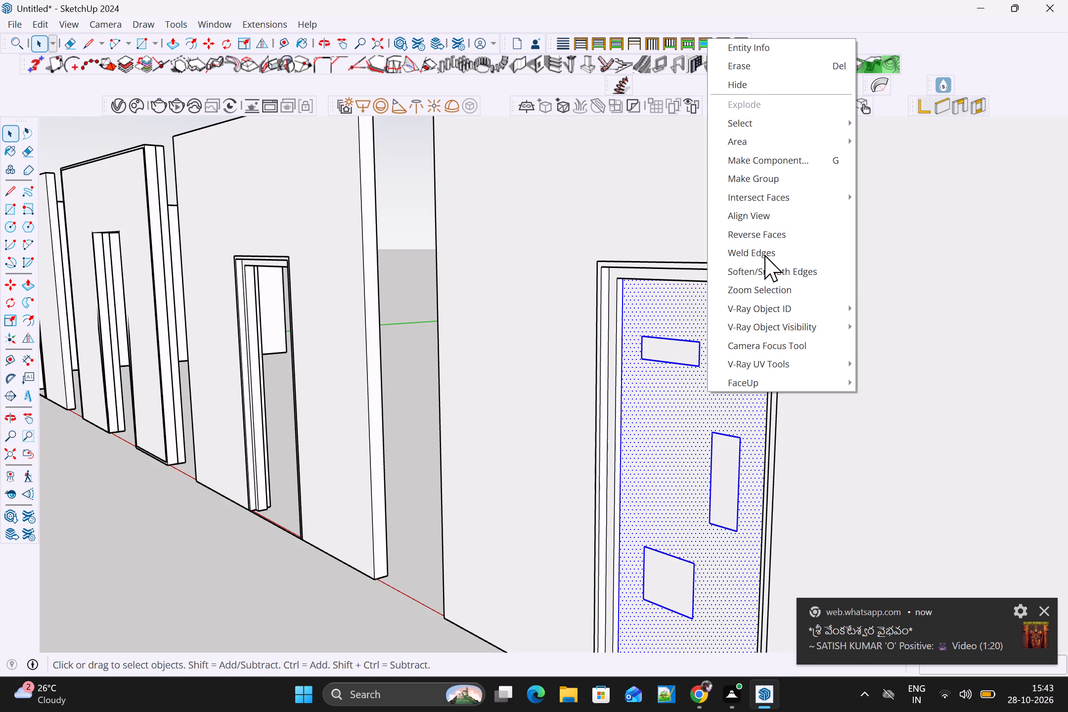
{"action": "left_click", "coordinate": [770, 179]}
Group the faces of the door's three upper design rectangles.
{"action": "left_click", "coordinate": [672, 351]}
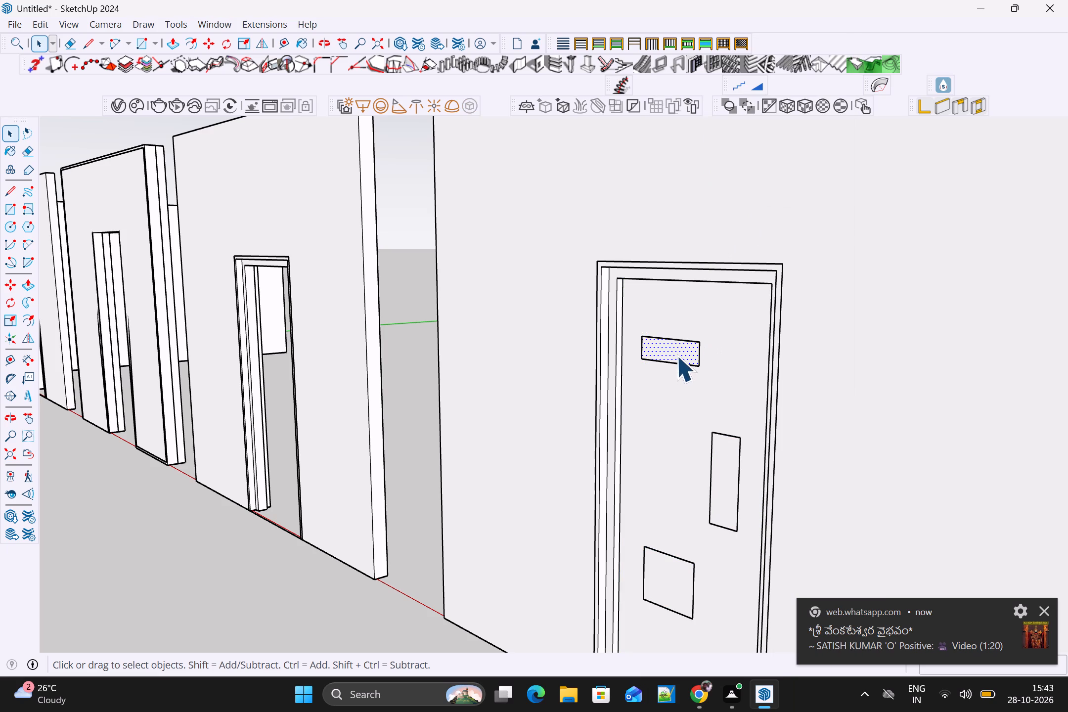
{"action": "left_click", "coordinate": [723, 496], "text": "shift"}
{"action": "left_click", "coordinate": [658, 589], "text": "shift"}
{"action": "right_click", "coordinate": [720, 467]}
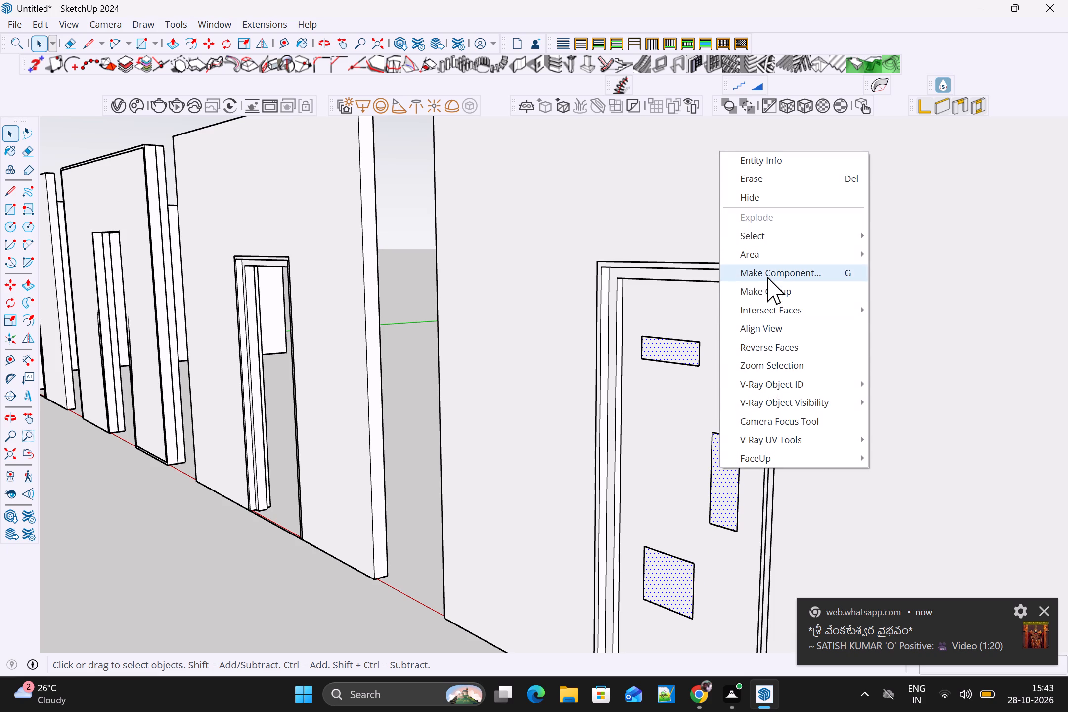
{"action": "left_click", "coordinate": [766, 289]}
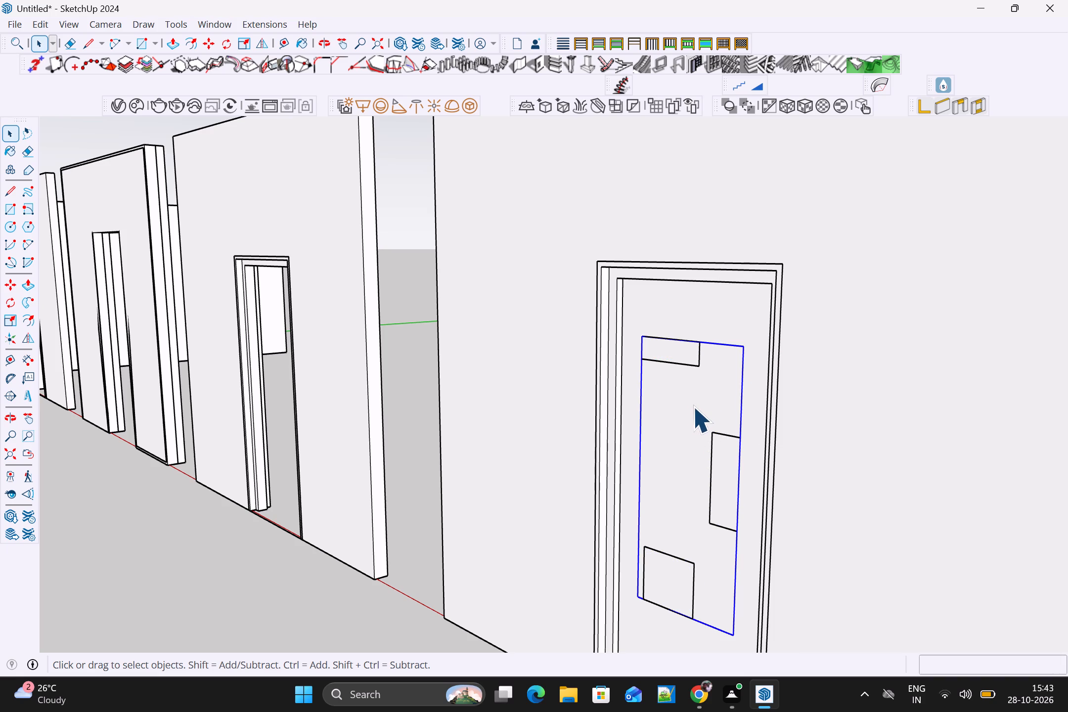
Paint the door leaf around the design rectangles with Wood Veneer 01 from the Wood materials.
{"action": "key", "text": "b"}
{"action": "scroll", "coordinate": [682, 492], "scroll_direction": "down", "scroll_amount": 1}
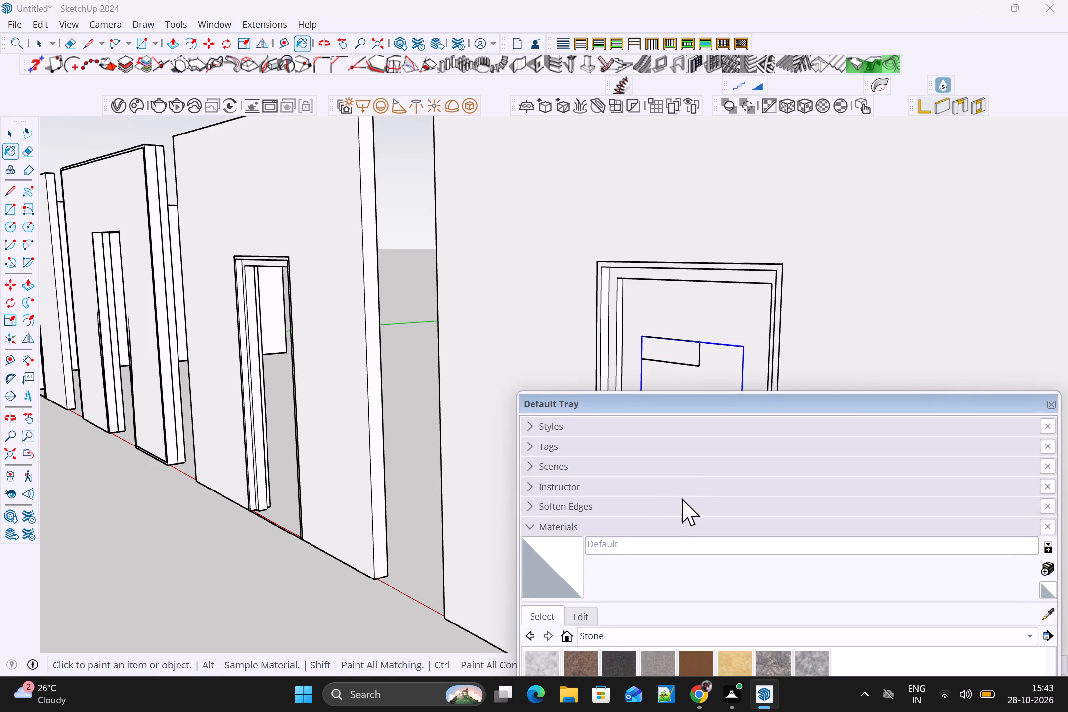
{"action": "left_click_drag", "start_coordinate": [699, 406], "coordinate": [177, 184]}
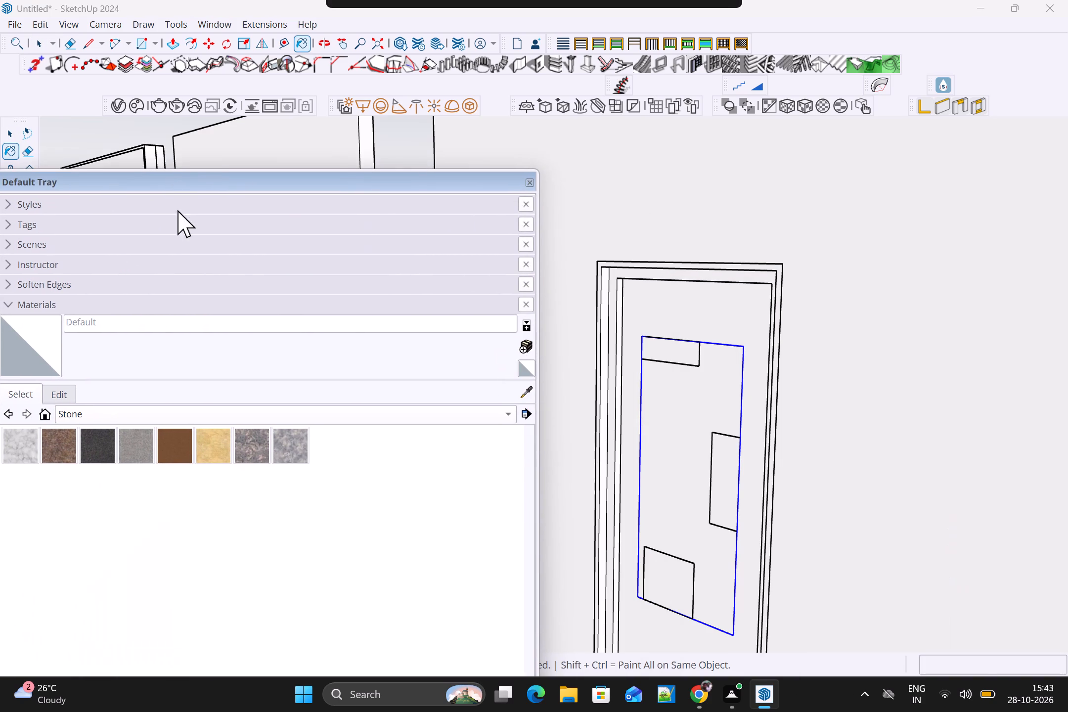
{"action": "left_click", "coordinate": [320, 415]}
{"action": "left_click", "coordinate": [153, 473]}
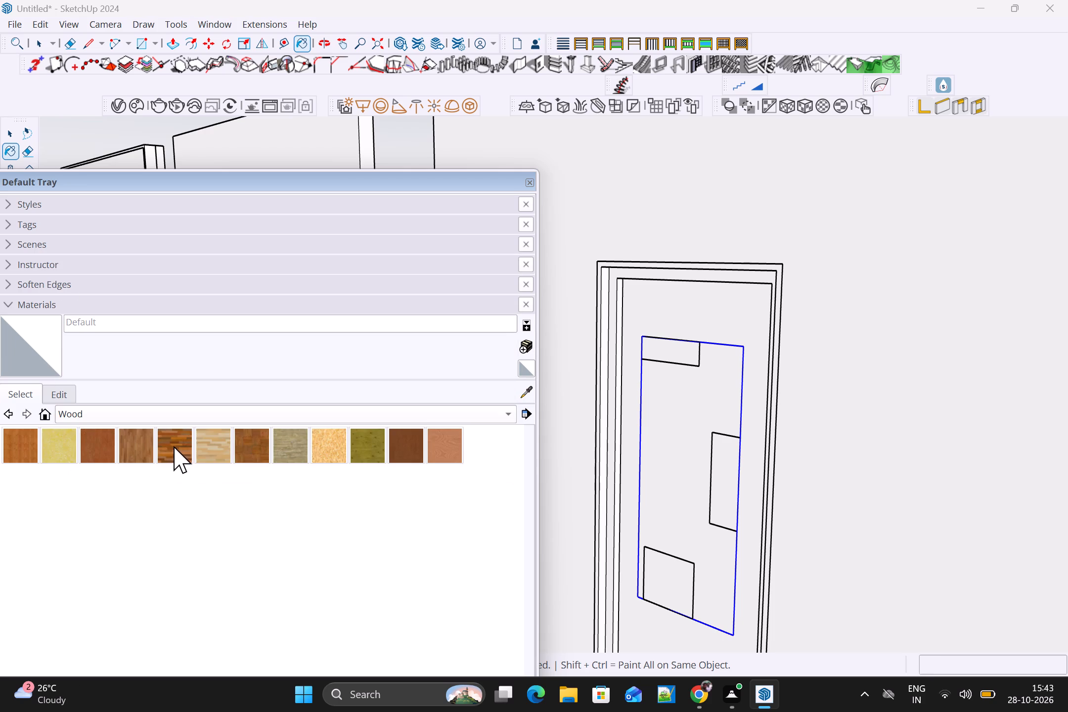
{"action": "left_click", "coordinate": [411, 453]}
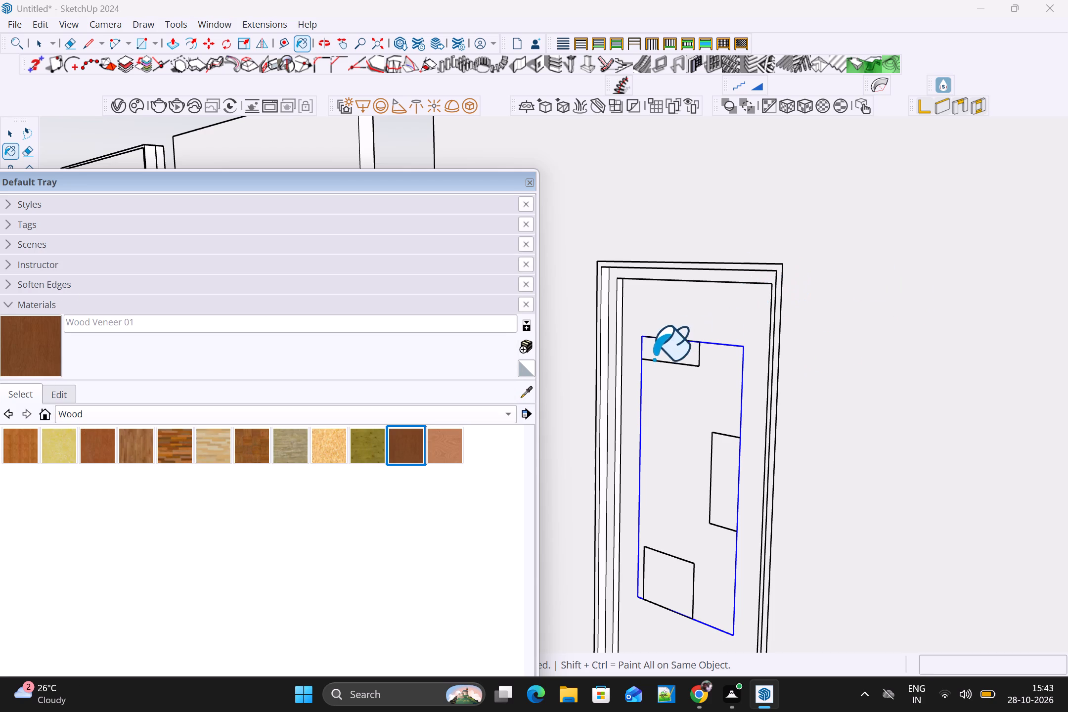
{"action": "left_click", "coordinate": [673, 319]}
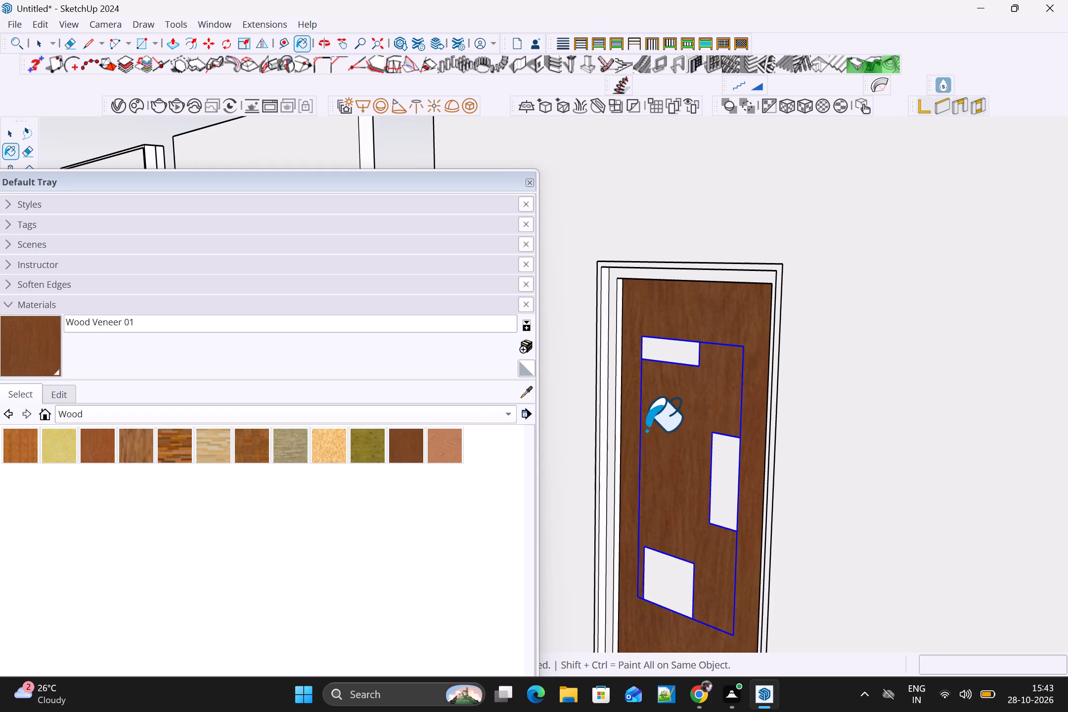
Try Carrera Marble from the Stone materials on the door frame, and repaint the frame with Stone Marble.
{"action": "left_click", "coordinate": [370, 424]}
{"action": "left_click", "coordinate": [327, 411]}
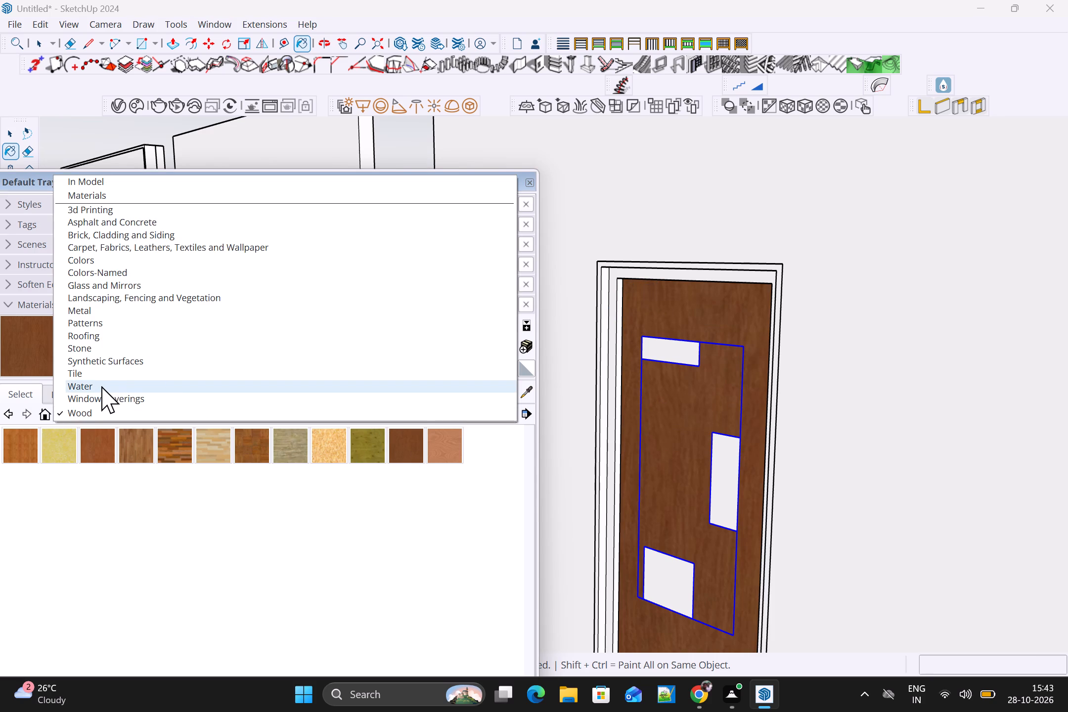
{"action": "left_click", "coordinate": [122, 351]}
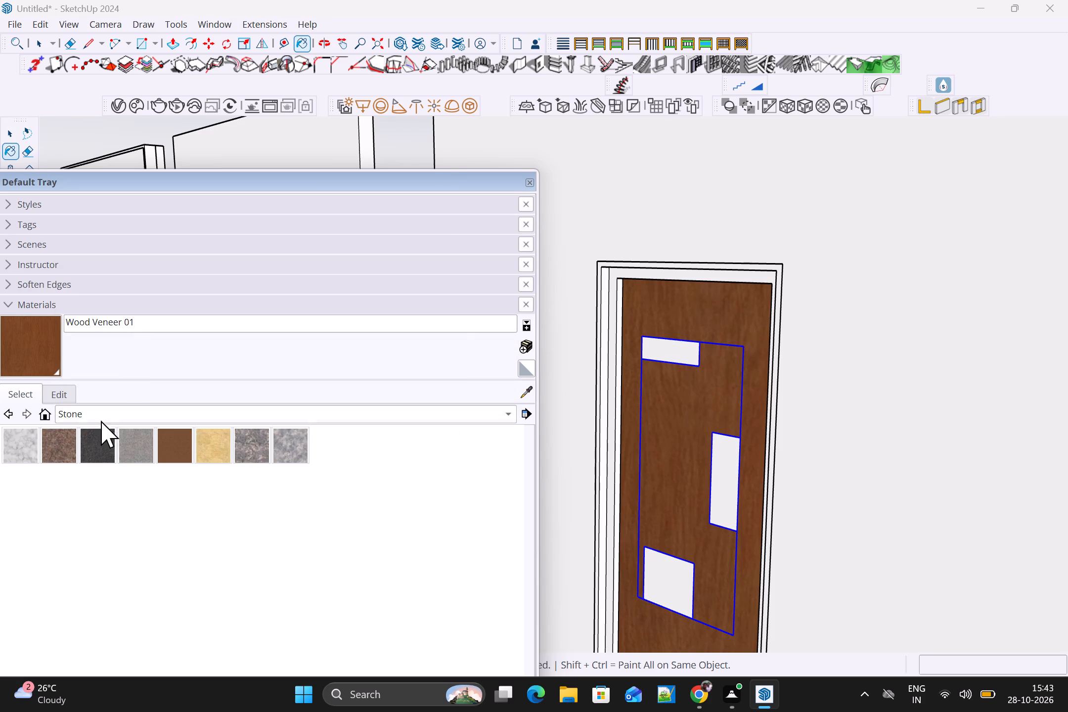
{"action": "left_click", "coordinate": [25, 448]}
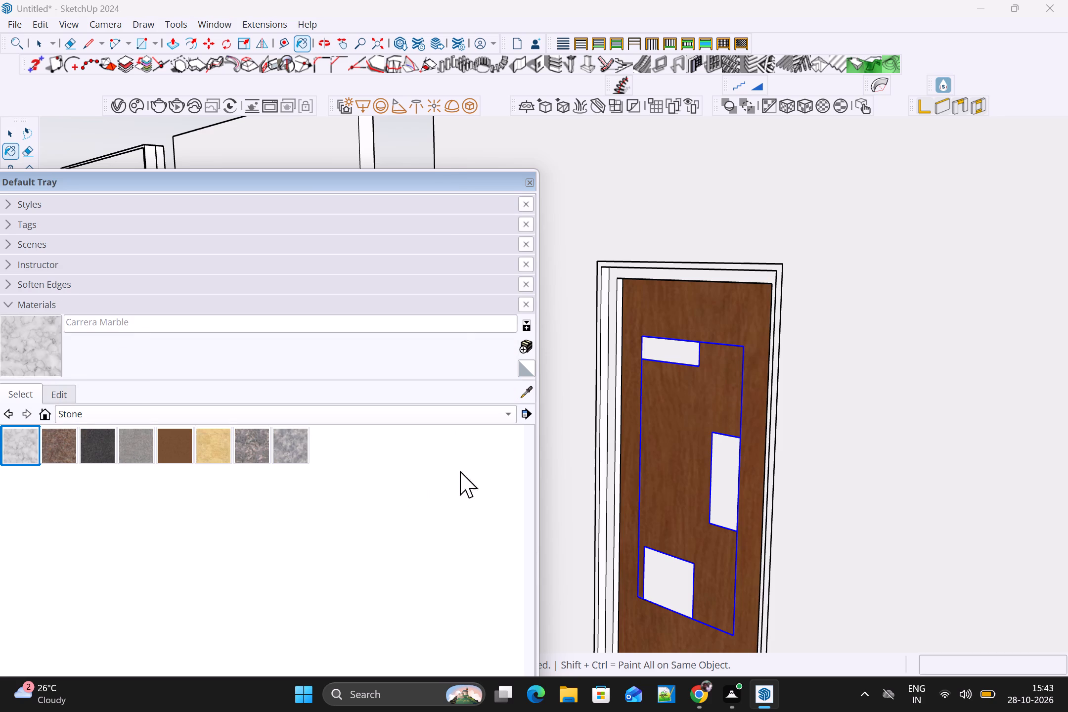
{"action": "left_click", "coordinate": [611, 344]}
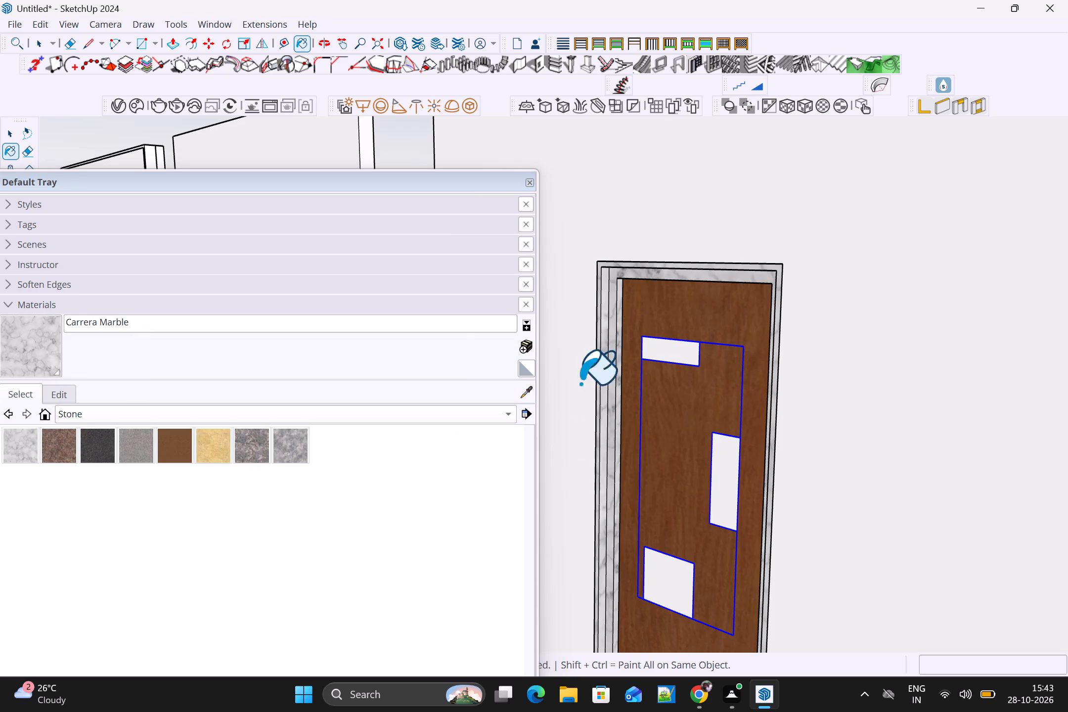
{"action": "left_click", "coordinate": [255, 447]}
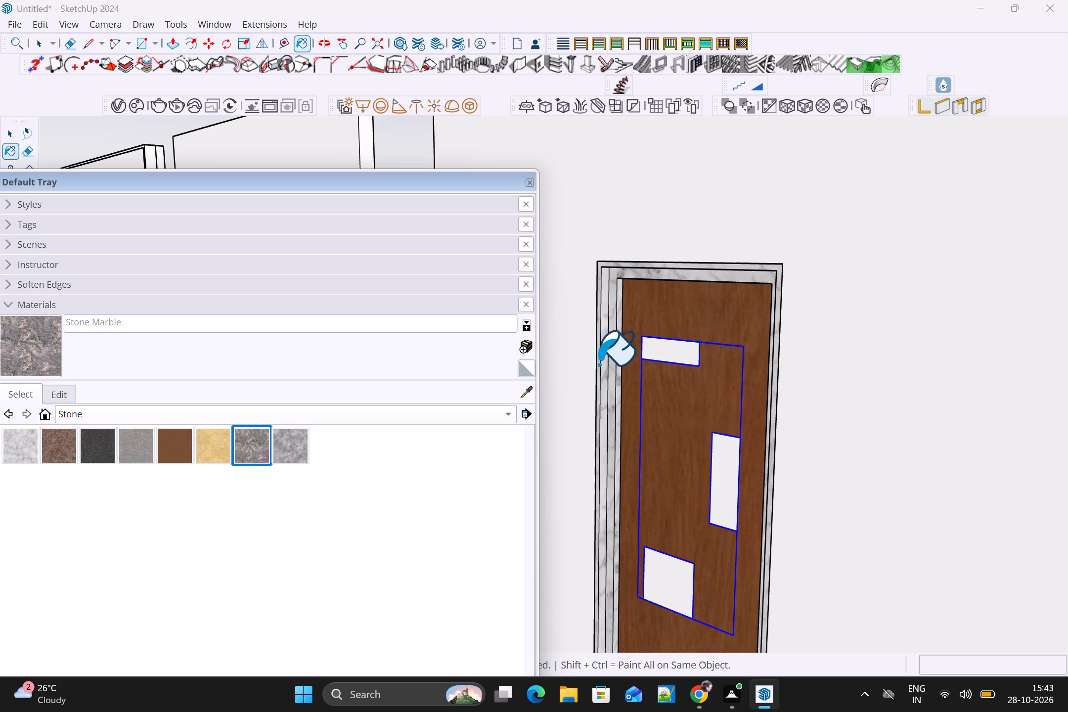
{"action": "left_click", "coordinate": [604, 363]}
Paint the grouped upper rectangles and the small bottom rectangle with Translucent Glass Tinted from the Glass and Mirrors materials.
{"action": "middle_click_drag", "start_coordinate": [600, 377], "coordinate": [756, 353]}
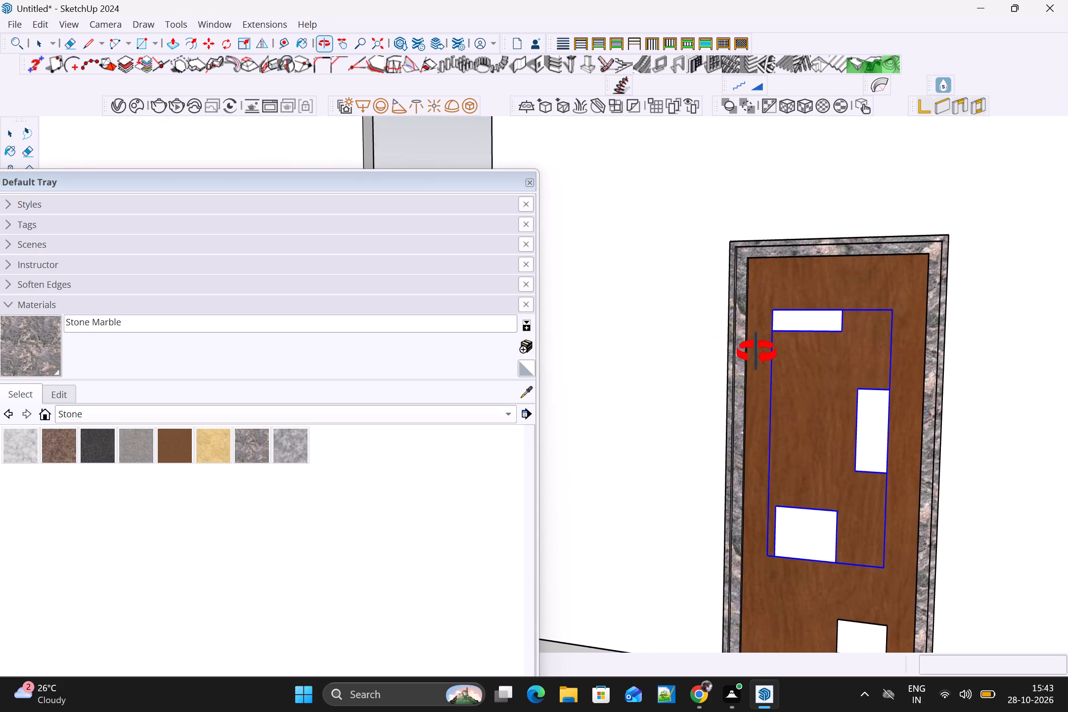
{"action": "middle_click_drag", "start_coordinate": [756, 353], "coordinate": [755, 354]}
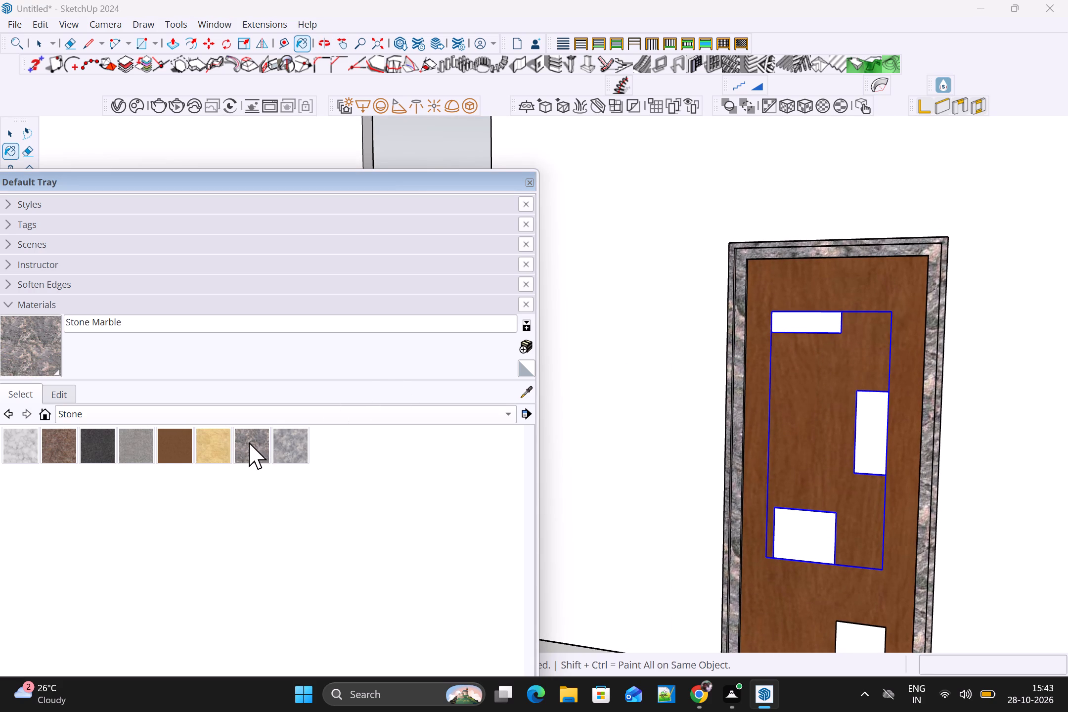
{"action": "left_click", "coordinate": [280, 403]}
{"action": "left_click", "coordinate": [280, 413]}
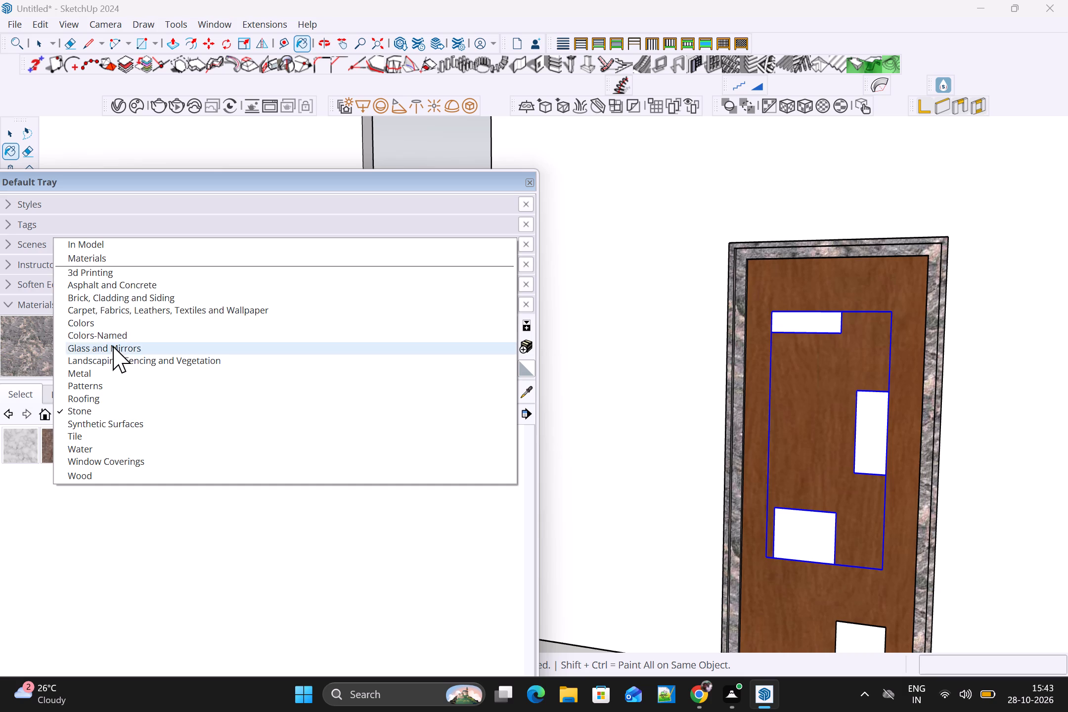
{"action": "left_click", "coordinate": [113, 347]}
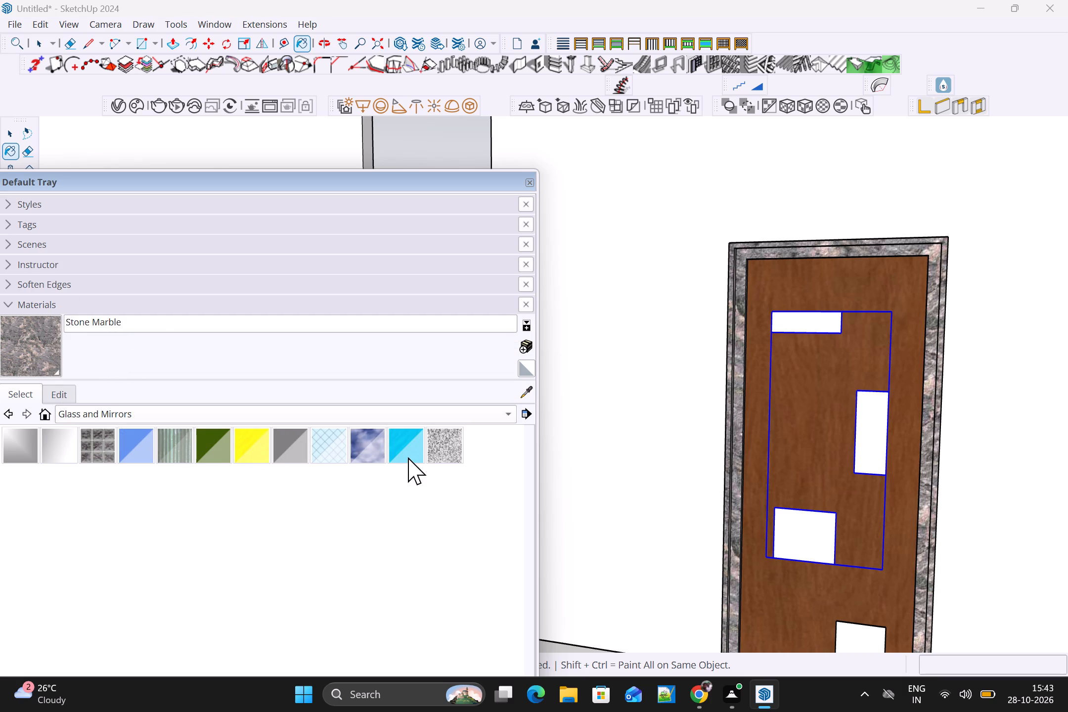
{"action": "left_click", "coordinate": [408, 457]}
{"action": "left_click", "coordinate": [807, 332]}
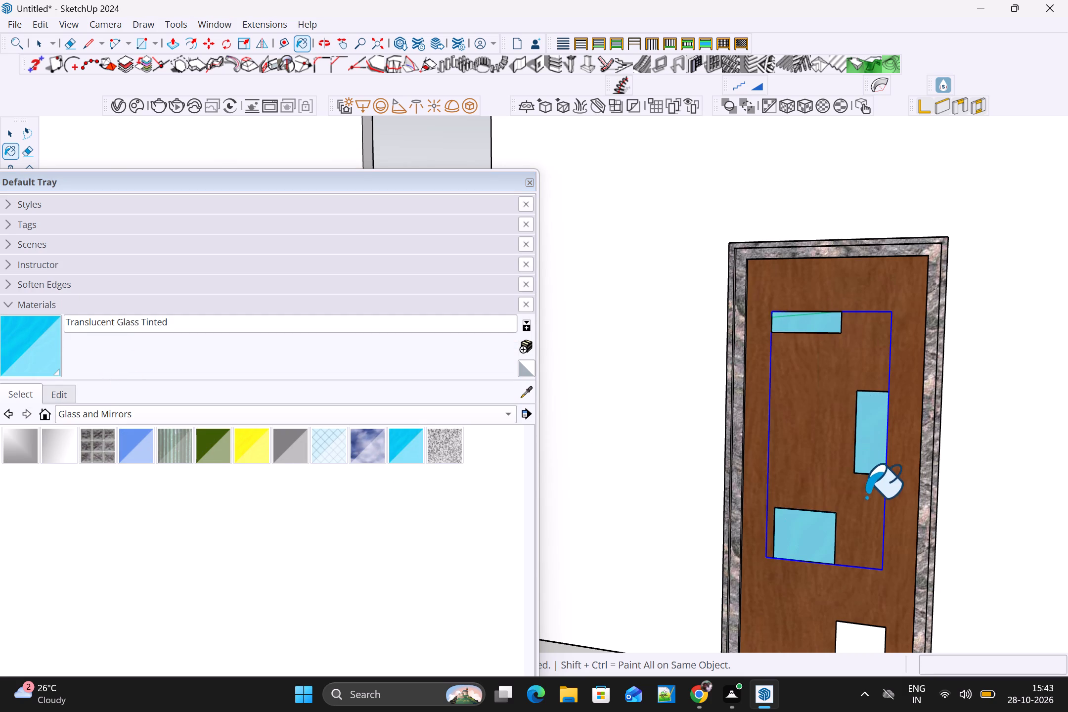
{"action": "left_click", "coordinate": [858, 638]}
{"action": "scroll", "coordinate": [864, 637], "scroll_direction": "down", "scroll_amount": 4}
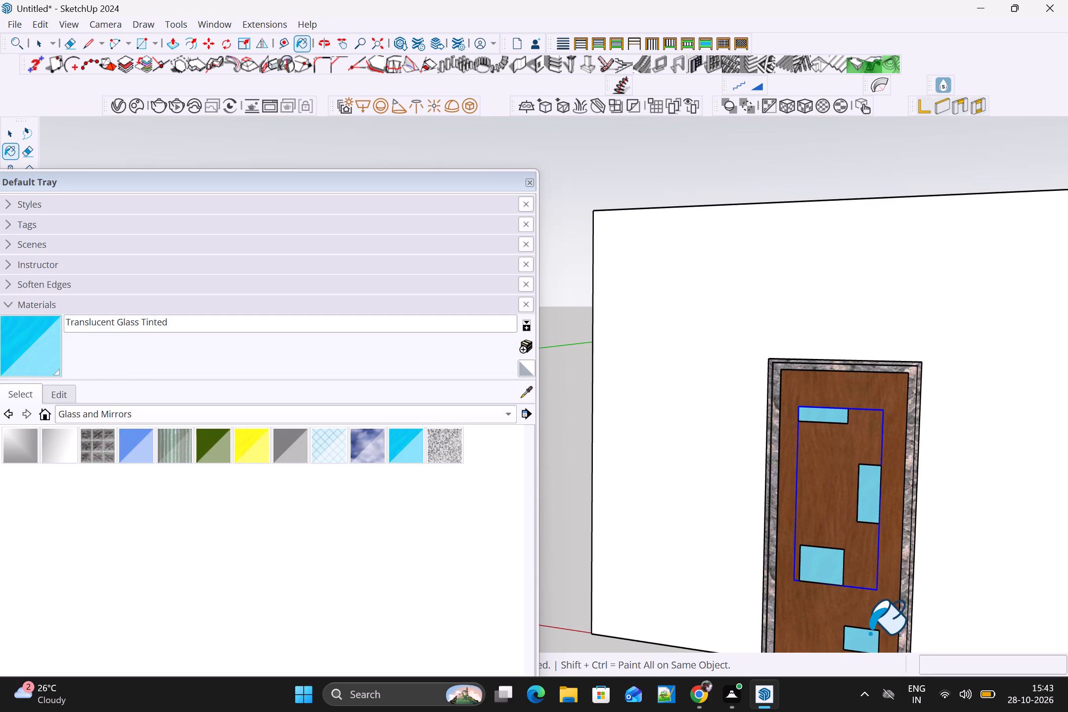
{"action": "key", "text": "Escape"}
{"action": "key", "text": "space"}
Examine the painted door, frame and glass rectangles from several angles, and close the materials tray.
{"action": "left_click", "coordinate": [957, 585]}
{"action": "scroll", "coordinate": [947, 597], "scroll_direction": "down", "scroll_amount": 3}
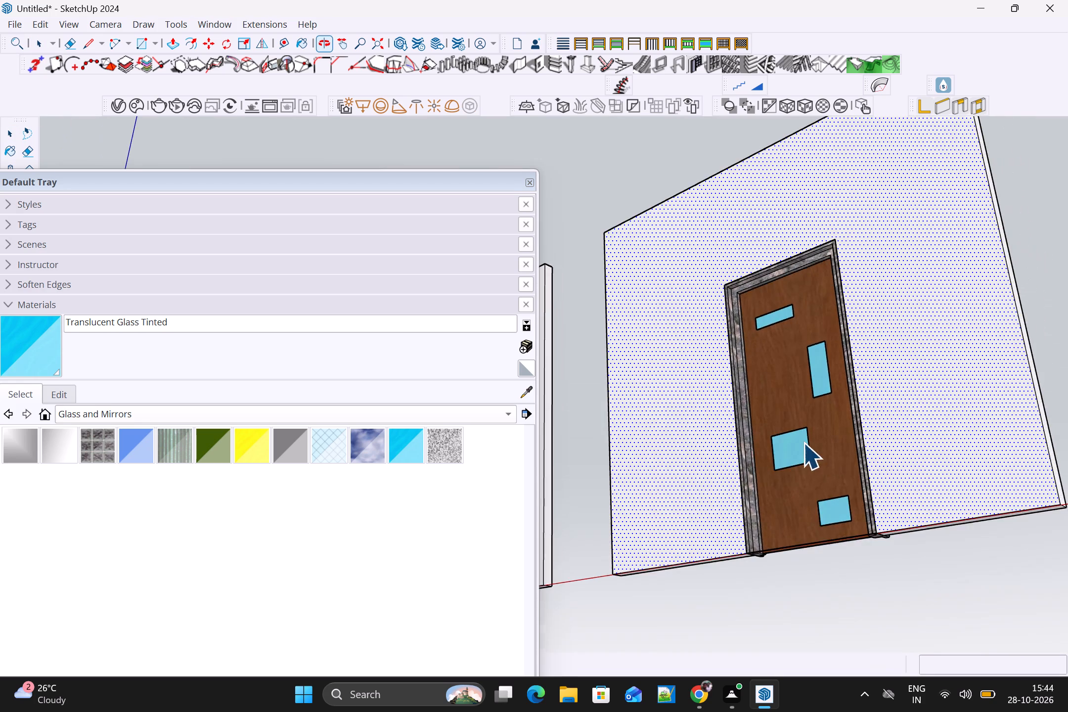
{"action": "middle_click_drag", "start_coordinate": [812, 477], "coordinate": [1022, 535]}
{"action": "scroll", "coordinate": [906, 524], "scroll_direction": "up", "scroll_amount": 7}
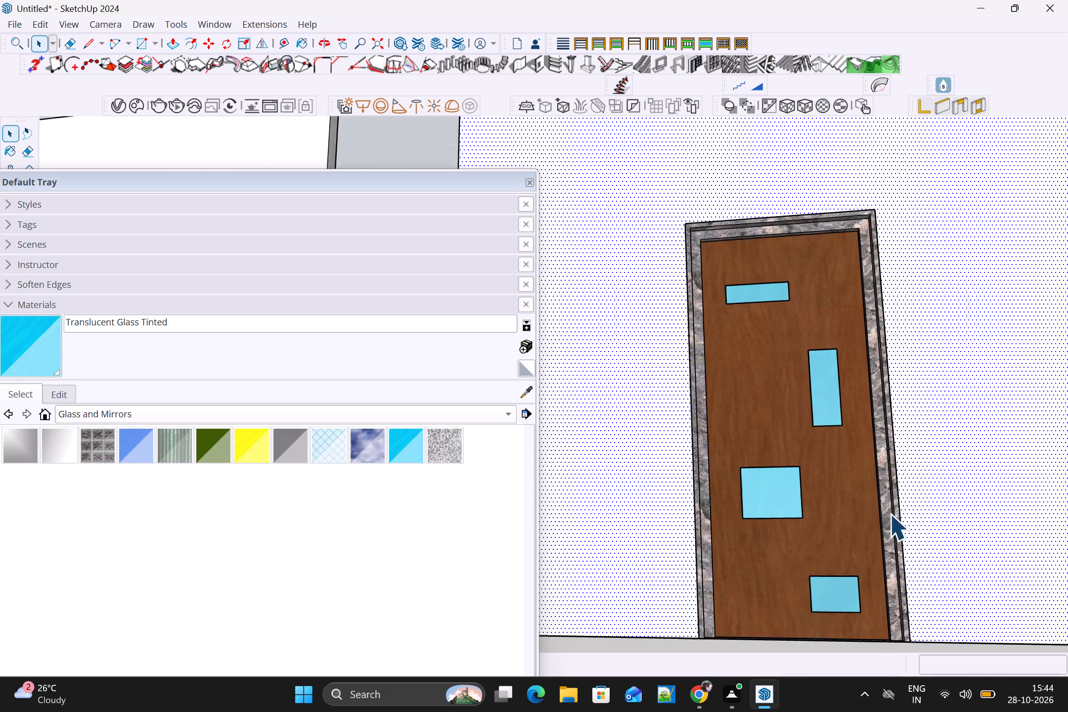
{"action": "middle_click_drag", "start_coordinate": [865, 502], "coordinate": [961, 580]}
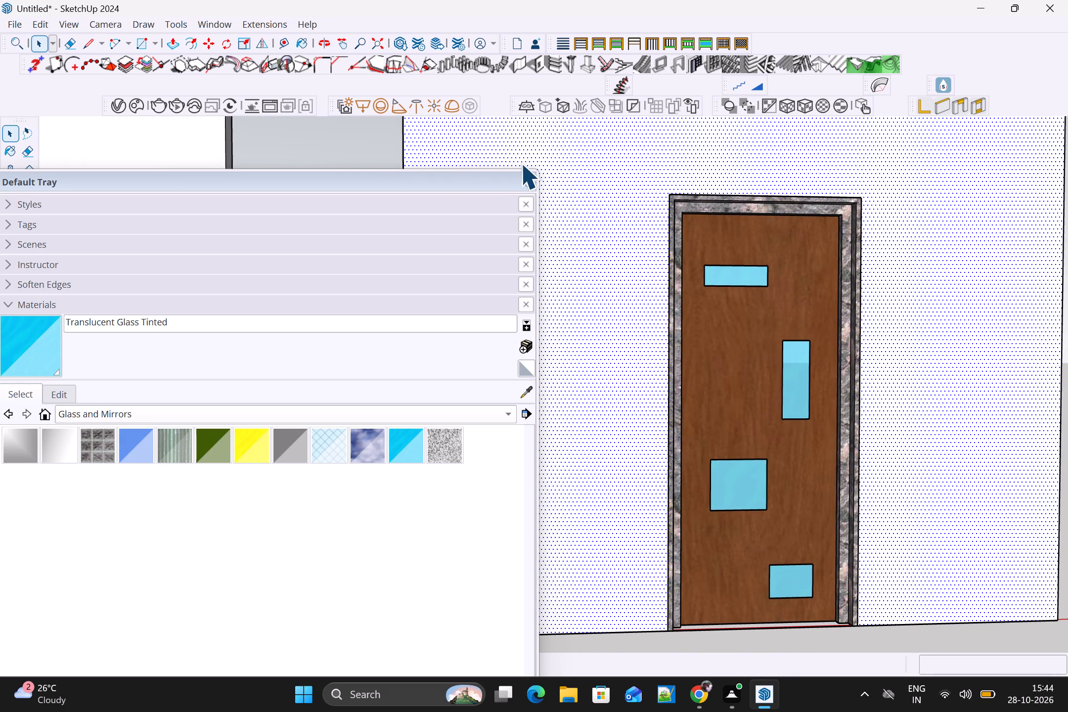
{"action": "left_click", "coordinate": [530, 180]}
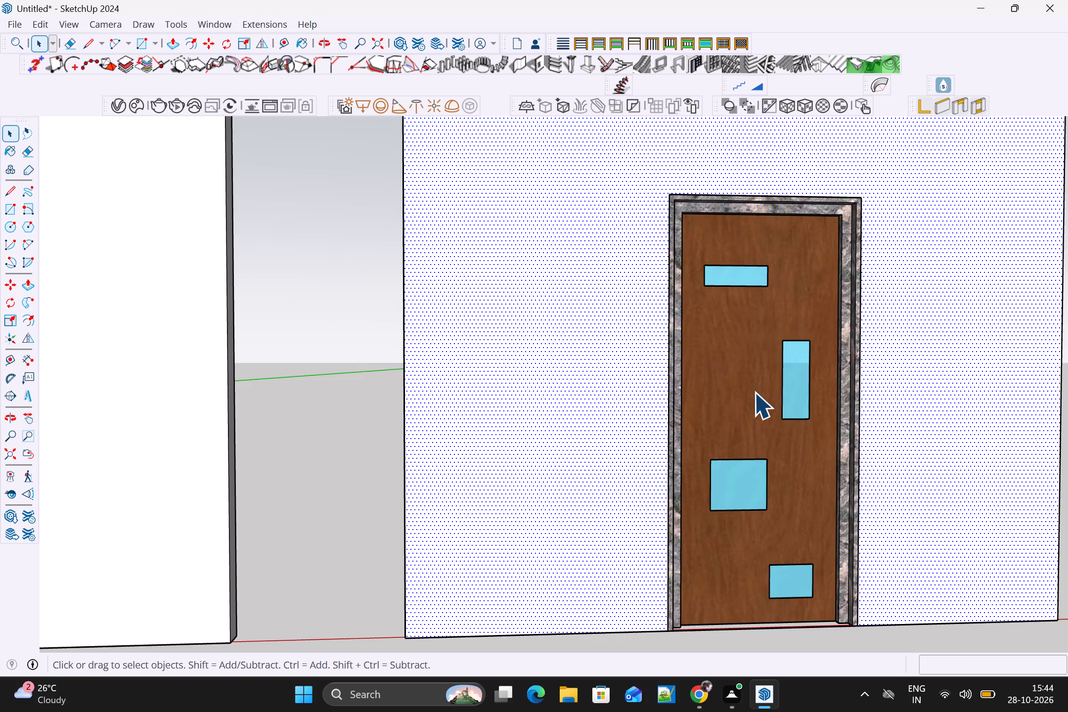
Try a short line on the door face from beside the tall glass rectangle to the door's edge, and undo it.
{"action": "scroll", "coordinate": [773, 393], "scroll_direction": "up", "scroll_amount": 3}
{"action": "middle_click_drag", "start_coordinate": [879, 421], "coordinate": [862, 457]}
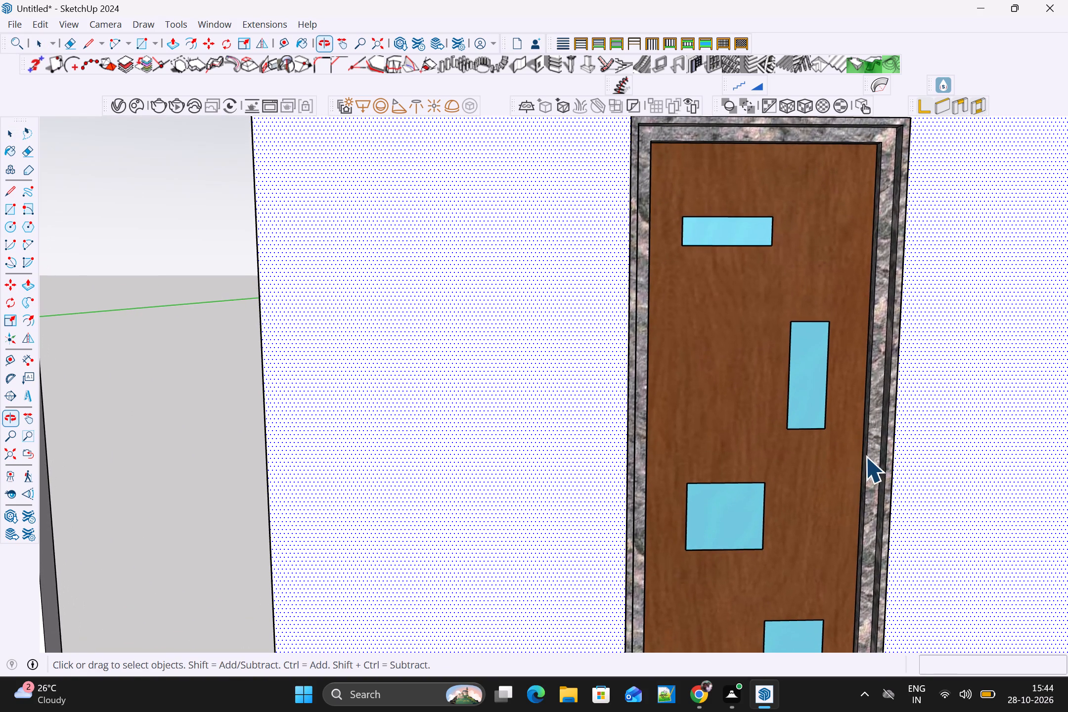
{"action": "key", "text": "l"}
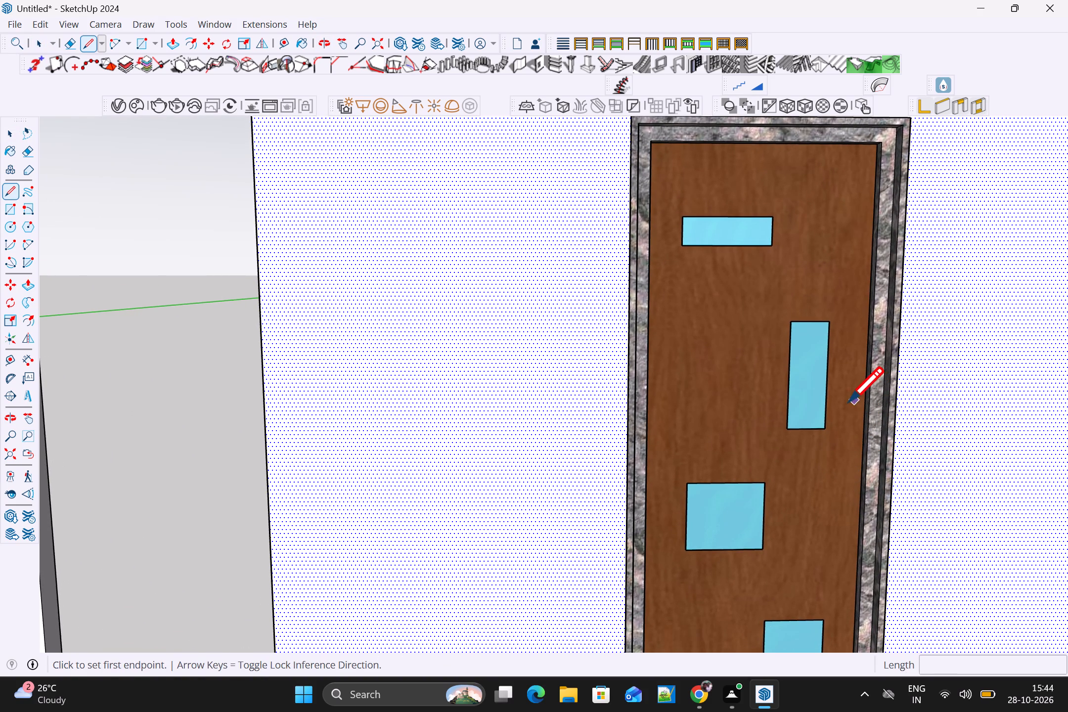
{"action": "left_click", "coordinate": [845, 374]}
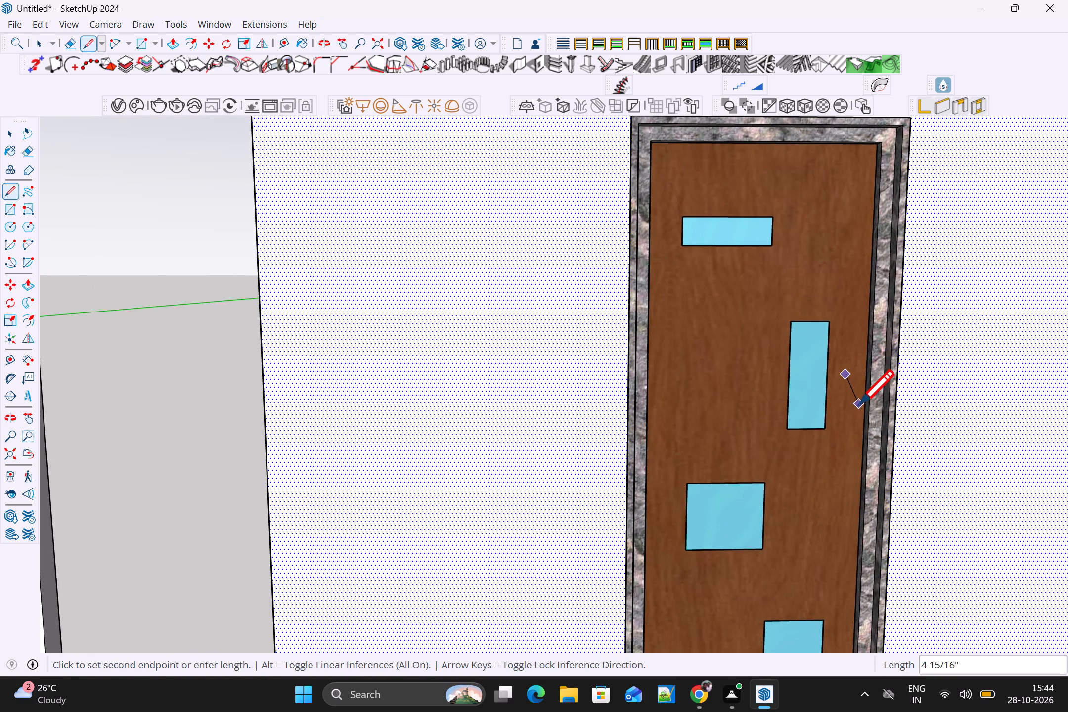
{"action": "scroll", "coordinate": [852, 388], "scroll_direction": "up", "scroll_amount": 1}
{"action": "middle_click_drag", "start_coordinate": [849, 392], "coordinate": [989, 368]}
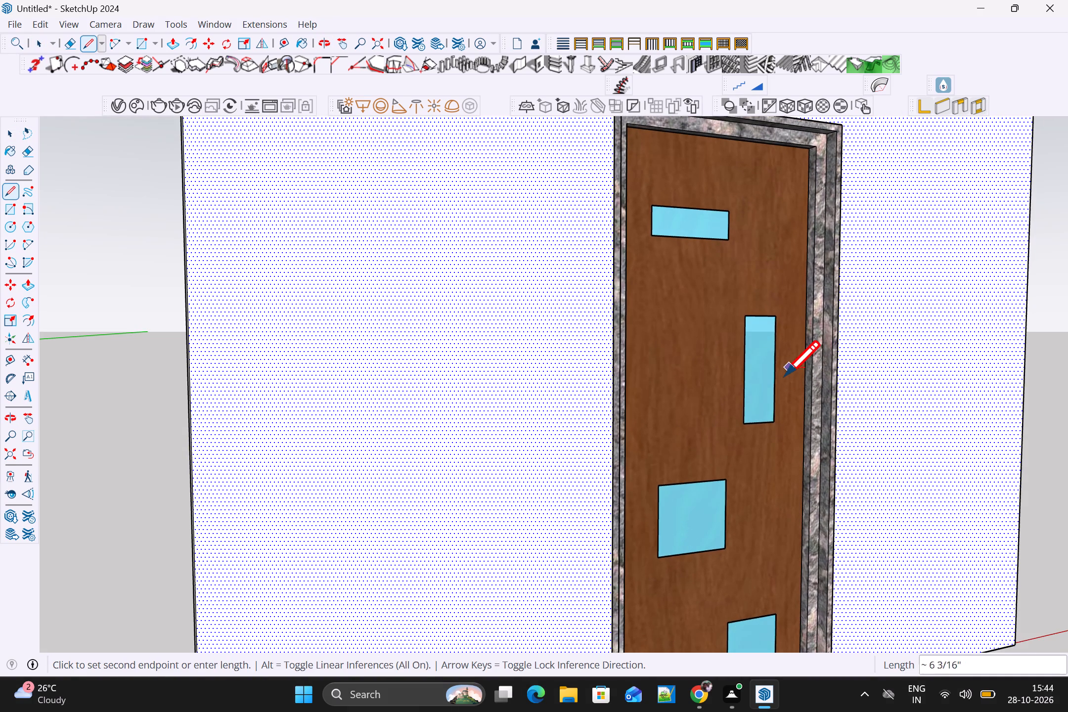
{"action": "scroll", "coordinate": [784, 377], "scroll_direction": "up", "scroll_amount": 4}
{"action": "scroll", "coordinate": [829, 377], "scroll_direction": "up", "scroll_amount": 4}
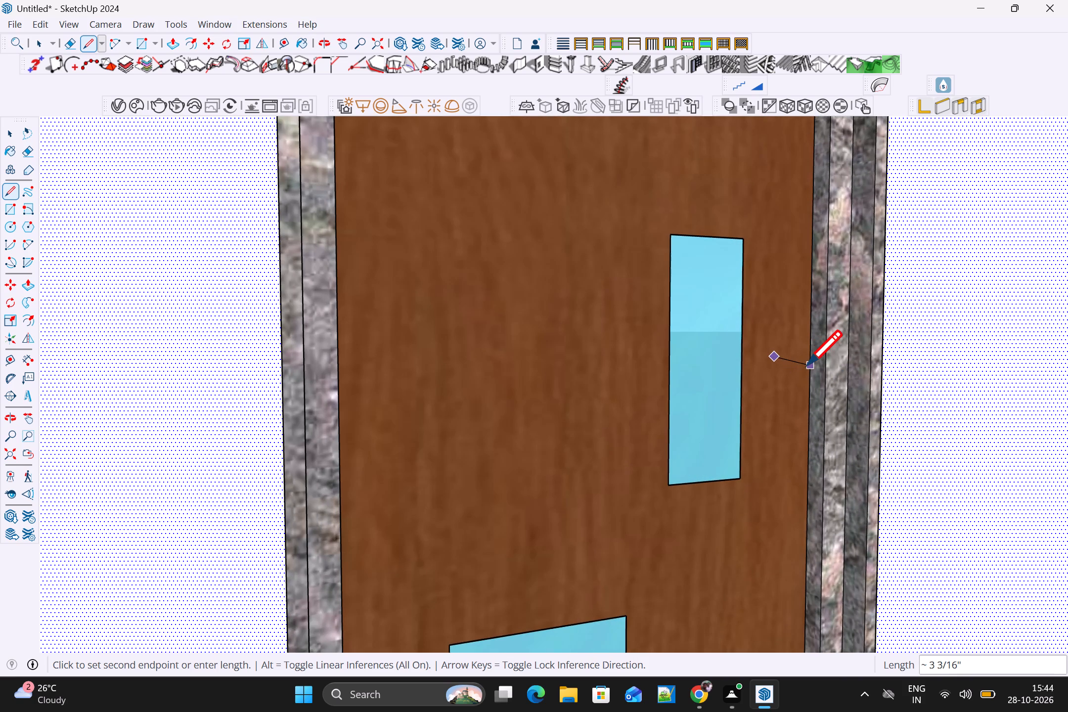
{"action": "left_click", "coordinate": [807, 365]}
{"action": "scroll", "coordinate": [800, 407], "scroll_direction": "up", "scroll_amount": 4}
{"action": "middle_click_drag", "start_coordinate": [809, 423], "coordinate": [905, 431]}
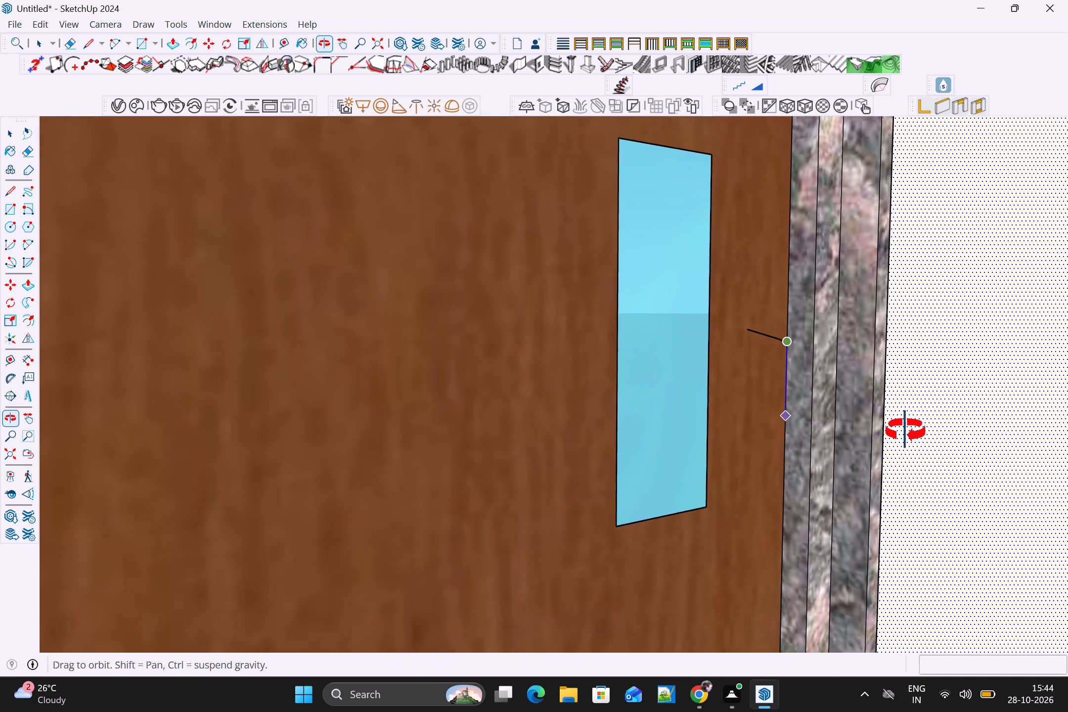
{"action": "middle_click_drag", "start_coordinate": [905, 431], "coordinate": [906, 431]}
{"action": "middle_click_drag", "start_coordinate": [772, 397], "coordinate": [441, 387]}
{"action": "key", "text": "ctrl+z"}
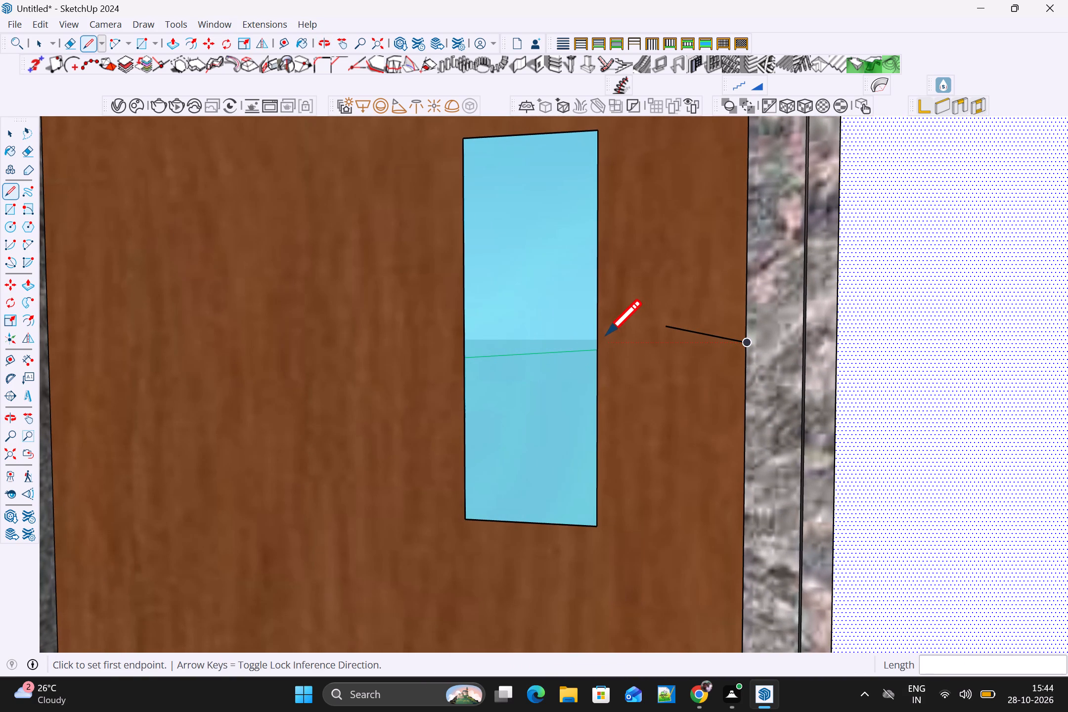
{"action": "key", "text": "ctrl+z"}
Start a line on the door face between the tall glass rectangle and the frame, locked to the green axis.
{"action": "left_click_drag", "start_coordinate": [682, 330], "coordinate": [682, 335]}
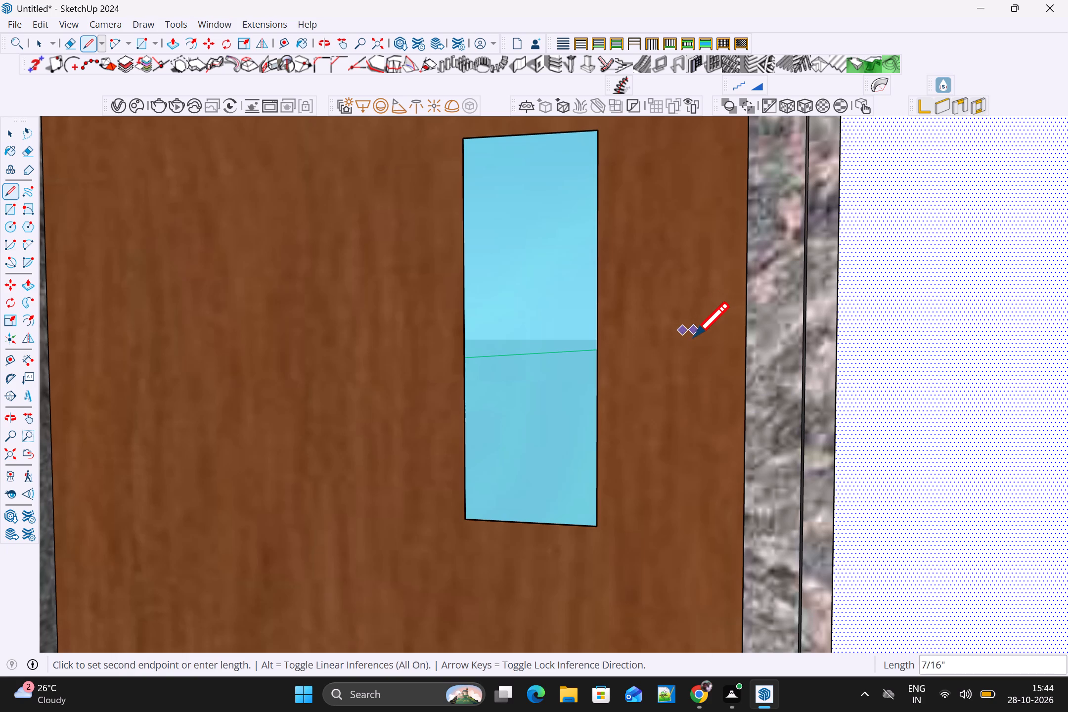
{"action": "middle_click_drag", "start_coordinate": [692, 345], "coordinate": [1067, 383]}
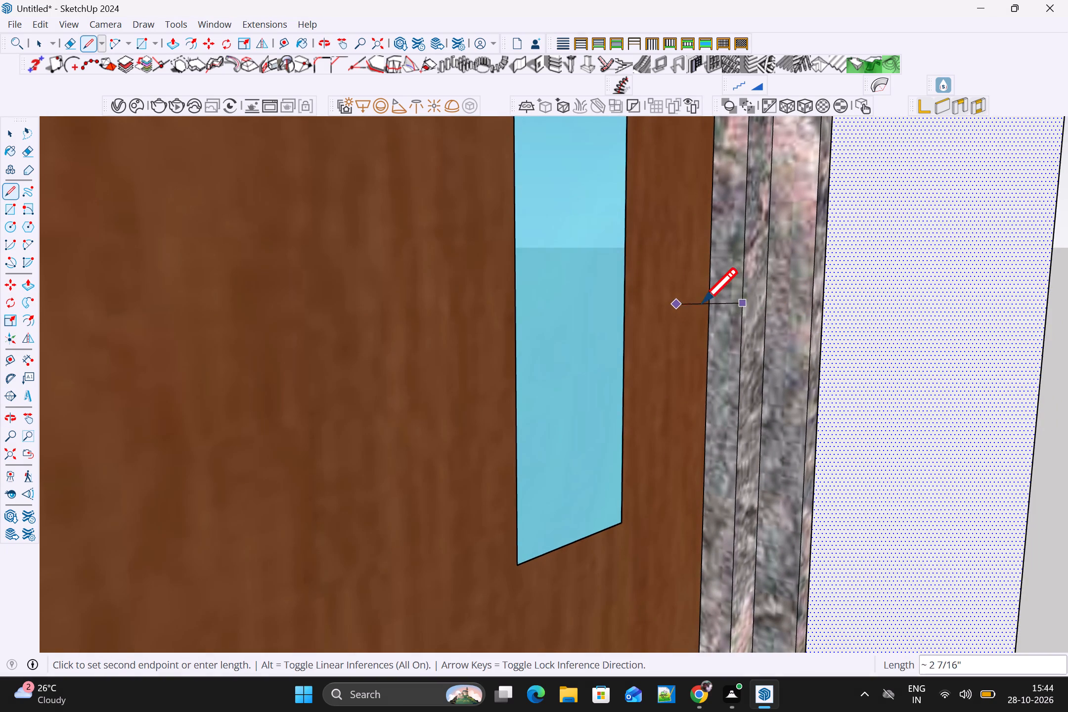
{"action": "middle_click_drag", "start_coordinate": [704, 325], "coordinate": [718, 457]}
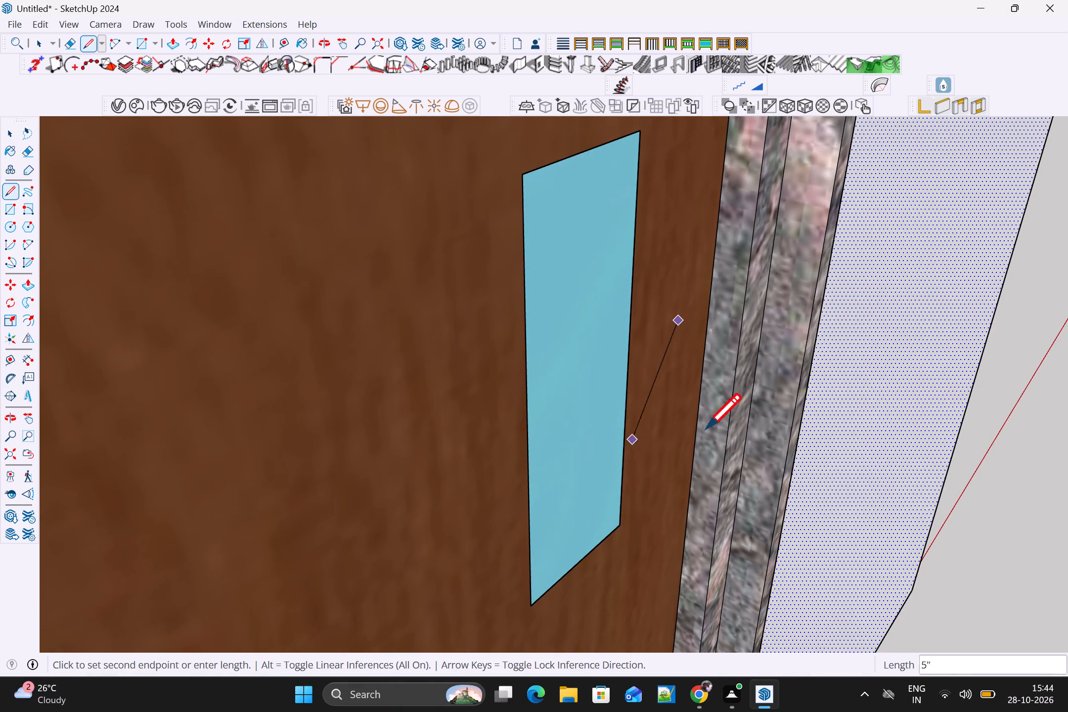
{"action": "key", "text": "Down"}
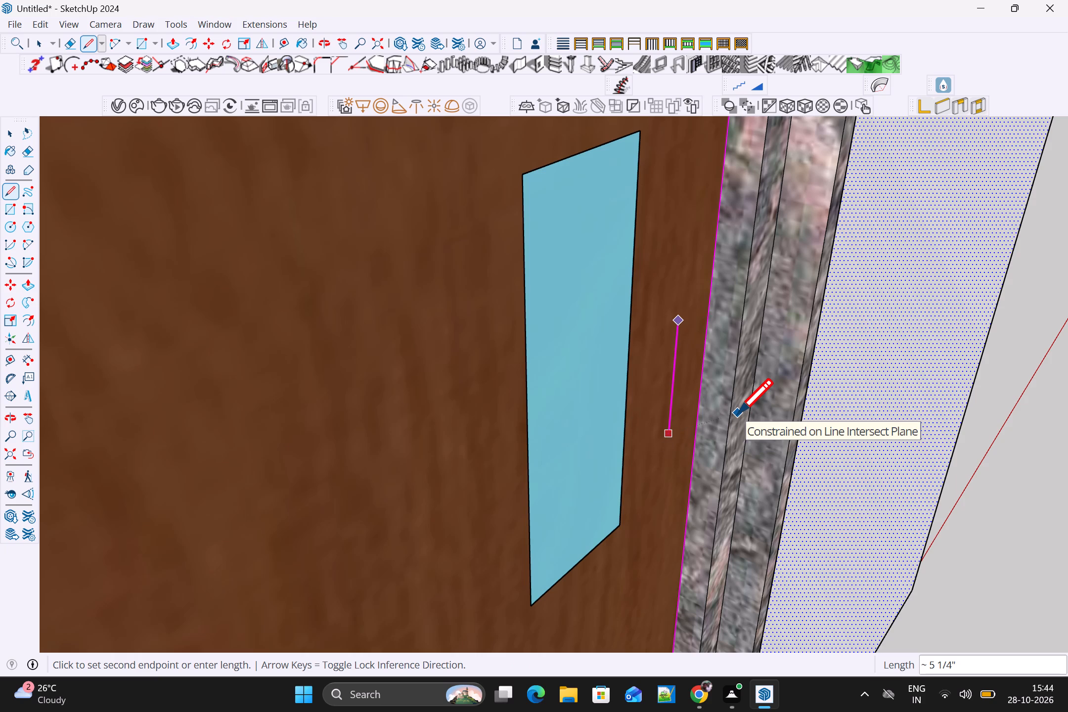
{"action": "key", "text": "Up"}
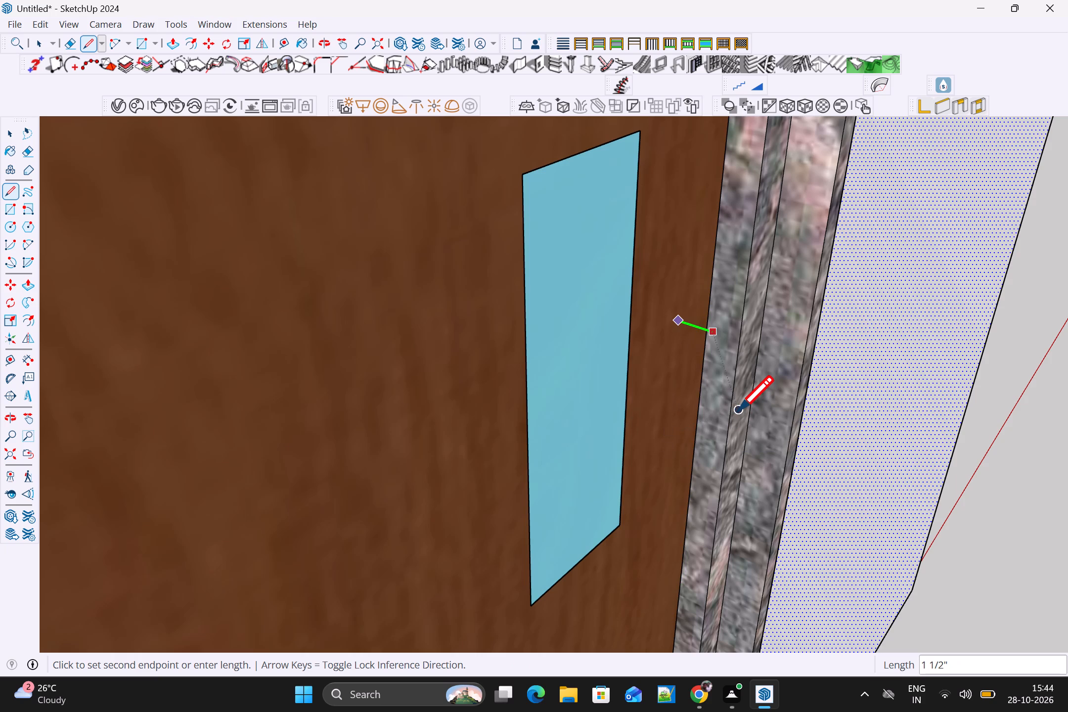
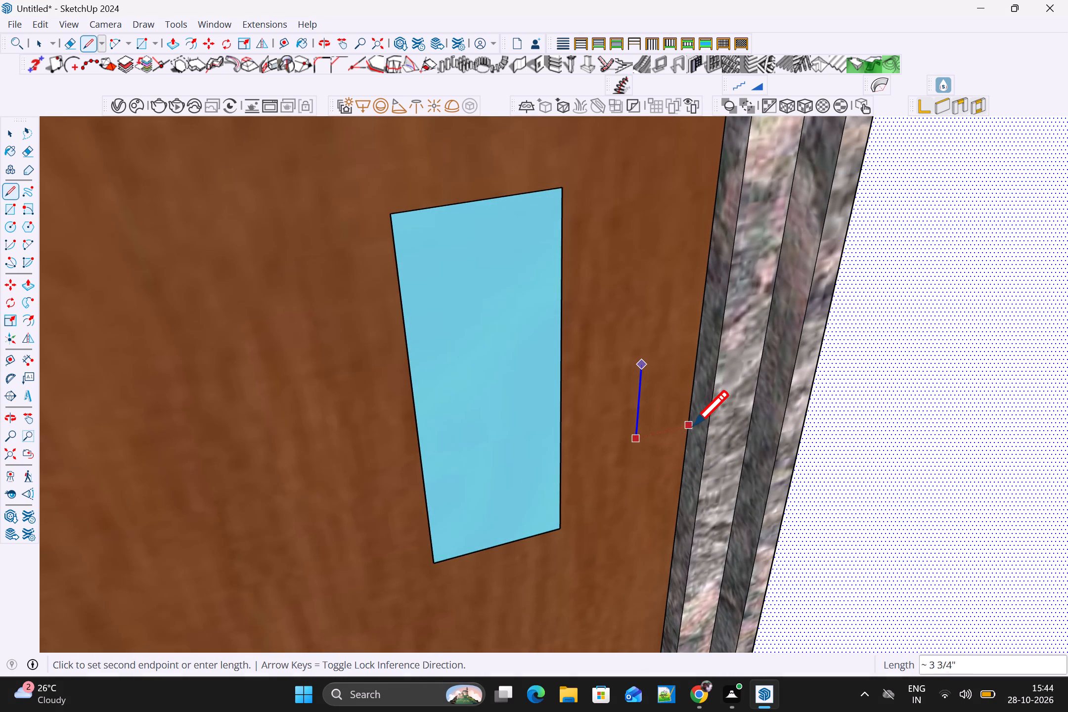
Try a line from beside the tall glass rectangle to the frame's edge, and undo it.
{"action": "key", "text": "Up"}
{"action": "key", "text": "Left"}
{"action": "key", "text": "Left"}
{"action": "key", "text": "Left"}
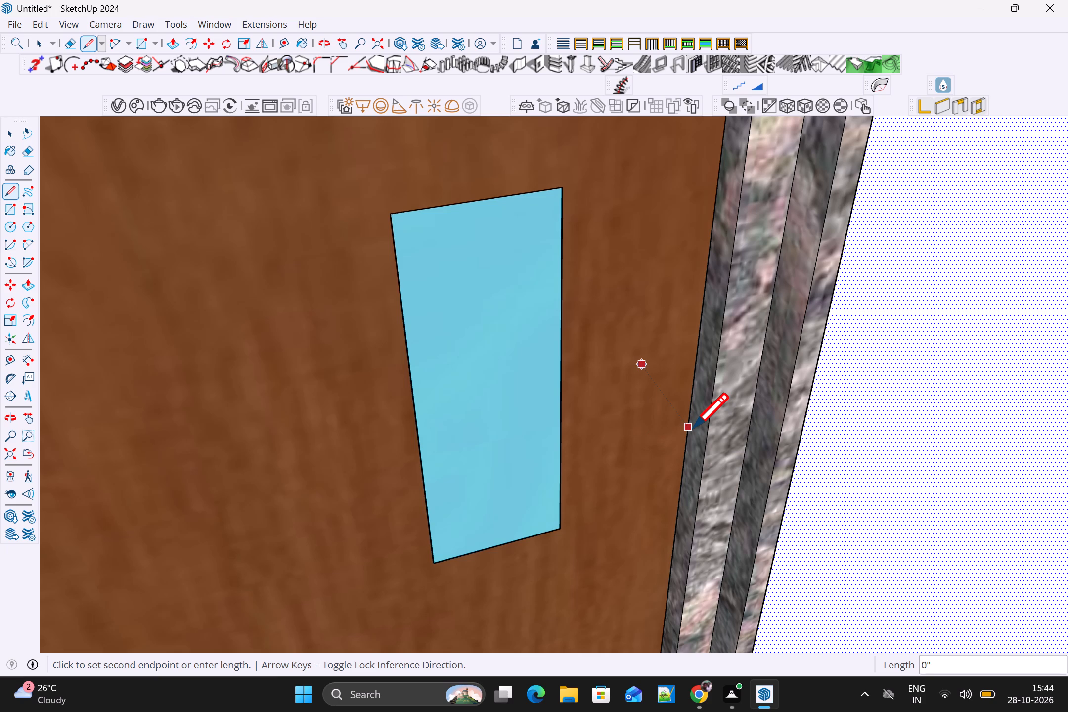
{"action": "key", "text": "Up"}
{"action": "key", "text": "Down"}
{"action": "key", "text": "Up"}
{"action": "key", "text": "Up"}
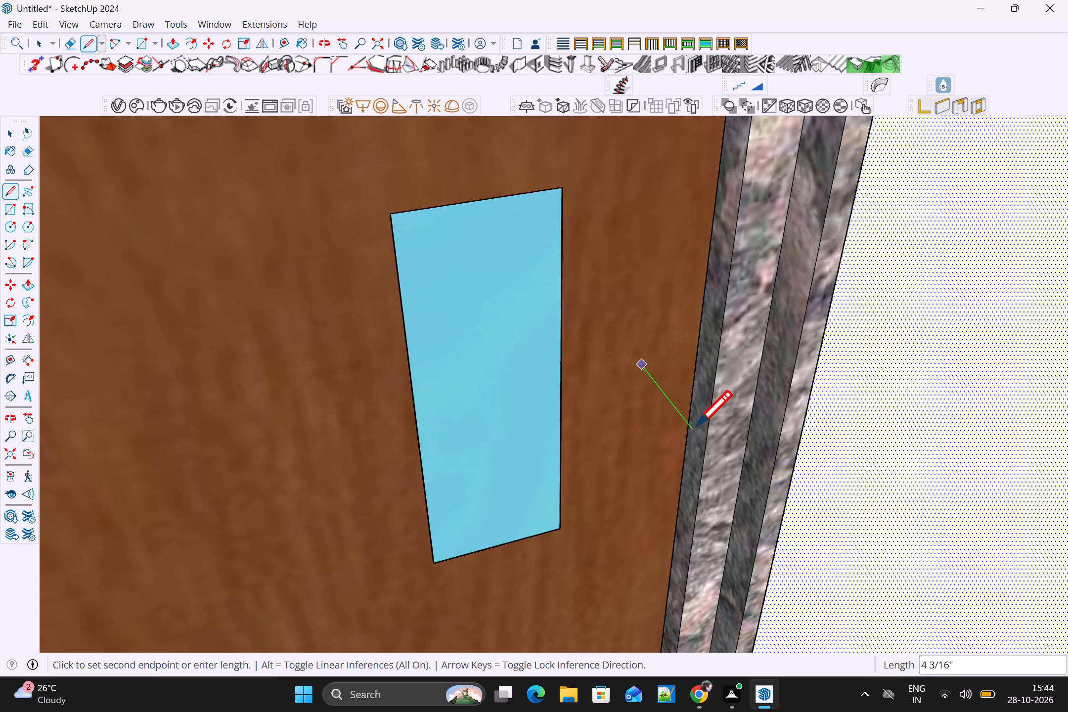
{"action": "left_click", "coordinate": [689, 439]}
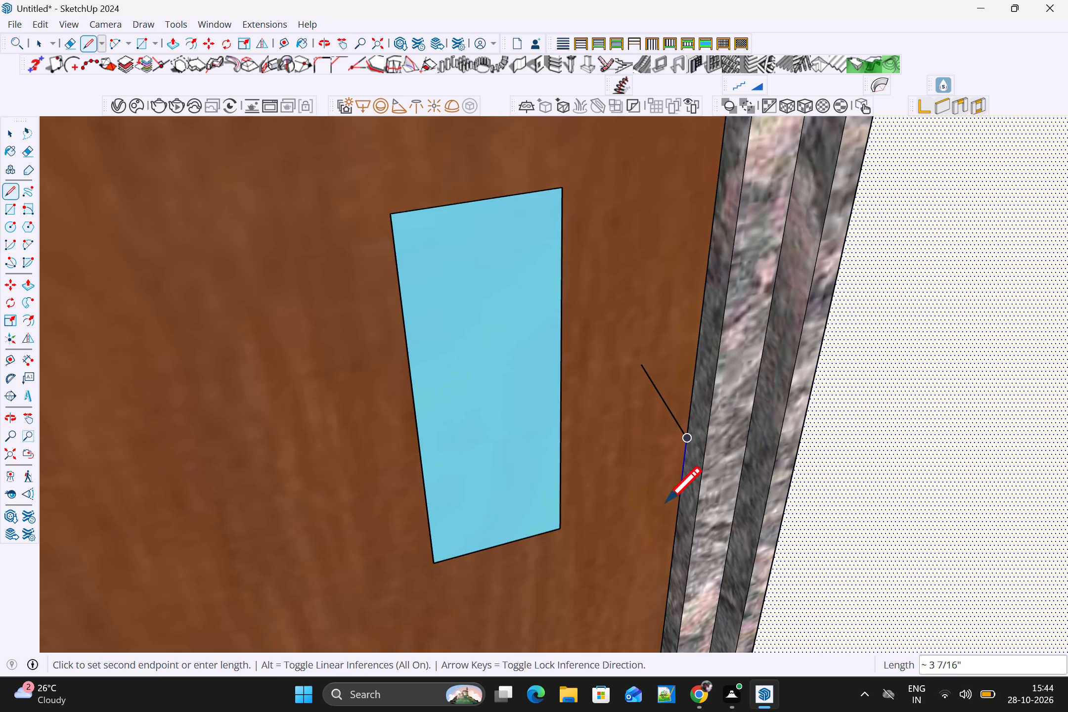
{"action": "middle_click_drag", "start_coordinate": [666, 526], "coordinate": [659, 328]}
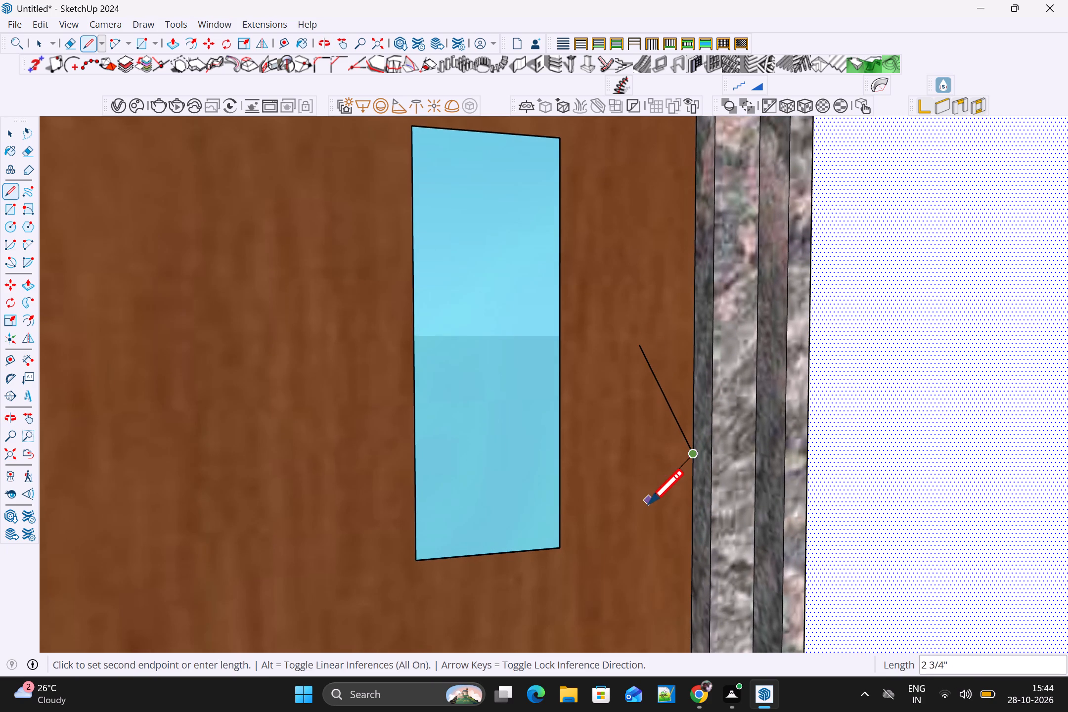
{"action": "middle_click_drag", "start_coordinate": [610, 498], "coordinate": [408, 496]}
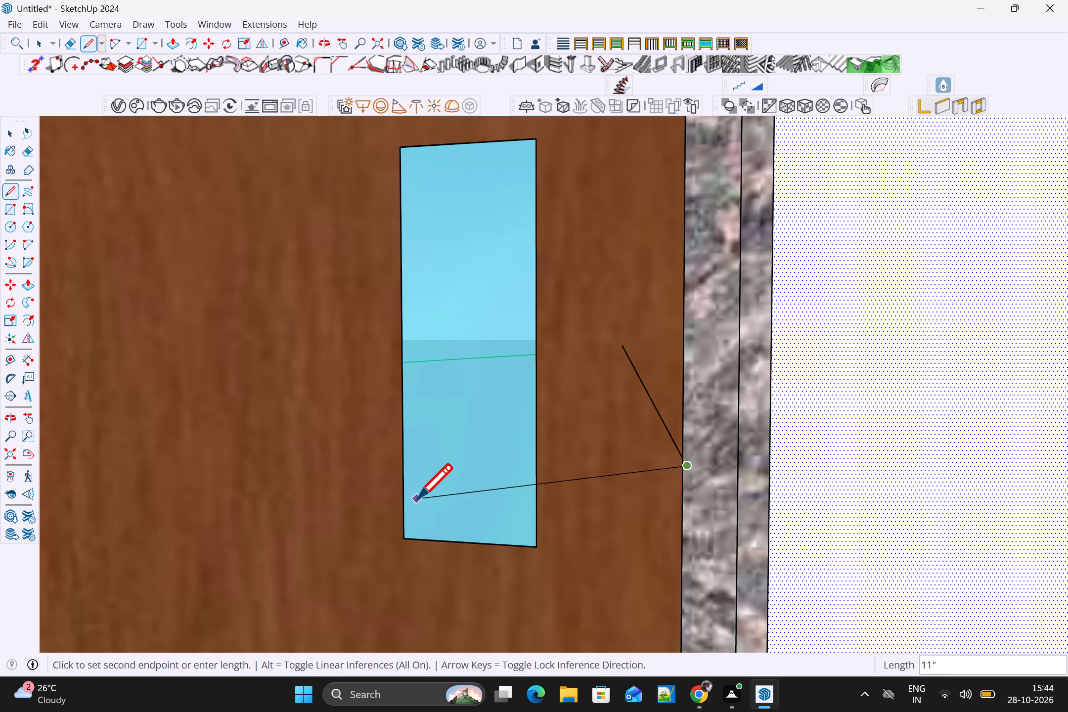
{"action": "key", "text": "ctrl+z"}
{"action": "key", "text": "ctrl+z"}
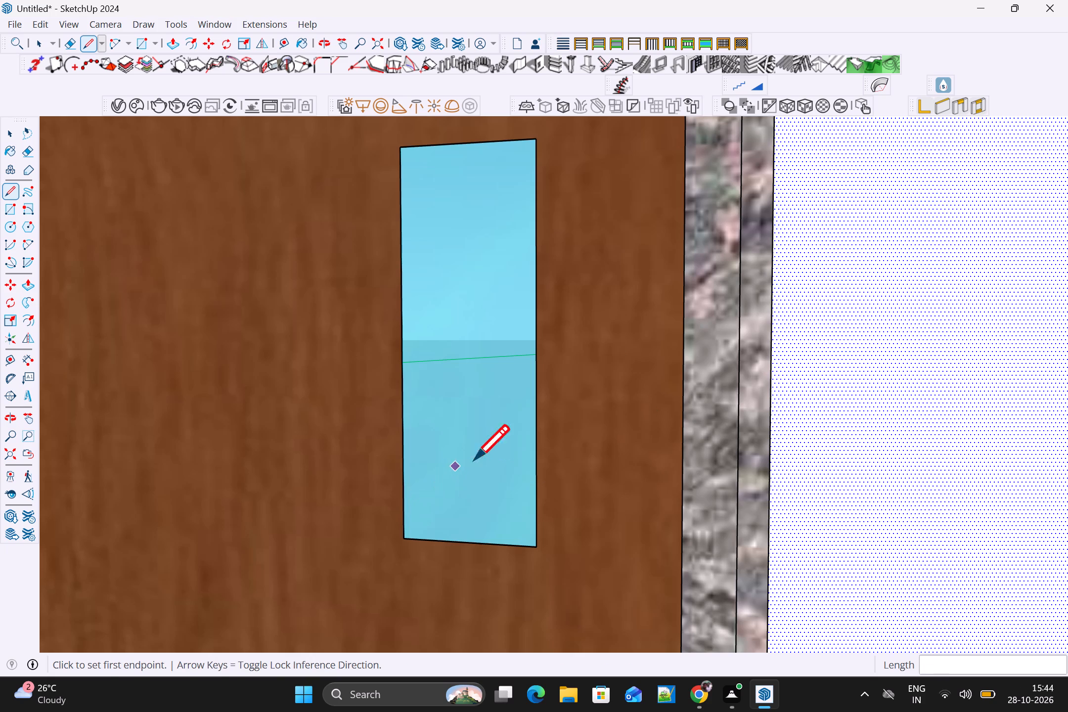
Open the wood door group for editing and select its connected geometry.
{"action": "key", "text": "space"}
{"action": "triple_click", "coordinate": [599, 402]}
{"action": "left_click", "coordinate": [601, 402]}
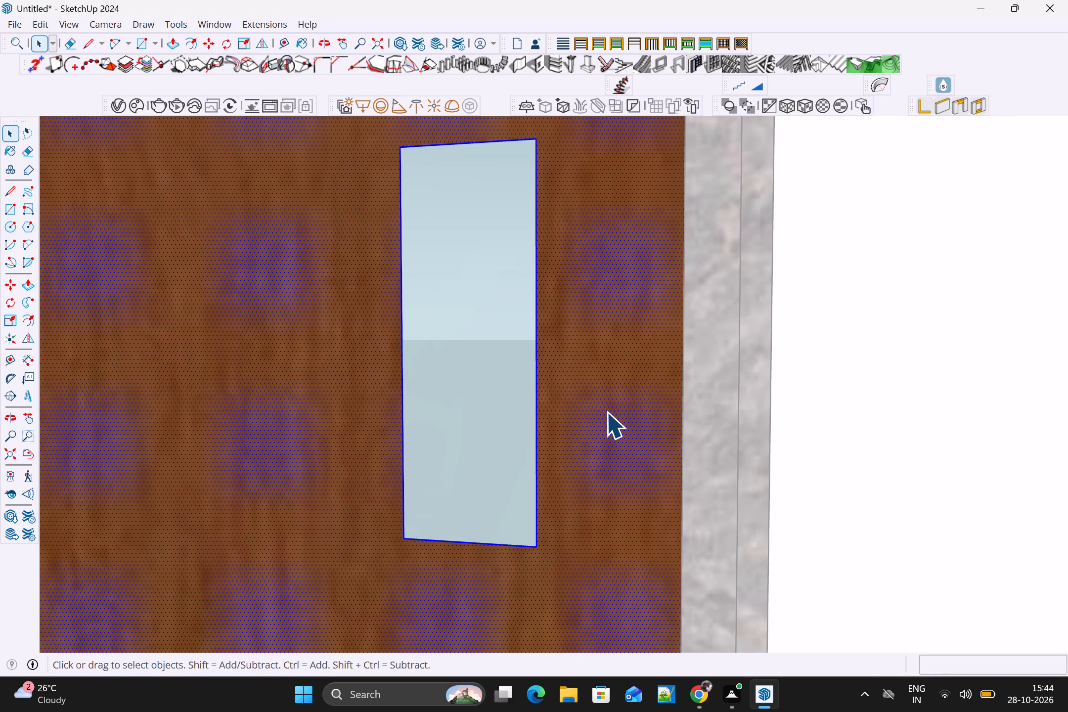
{"action": "triple_click", "coordinate": [607, 411]}
{"action": "left_click", "coordinate": [607, 411]}
{"action": "scroll", "coordinate": [605, 419], "scroll_direction": "down", "scroll_amount": 10}
{"action": "left_click", "coordinate": [607, 432]}
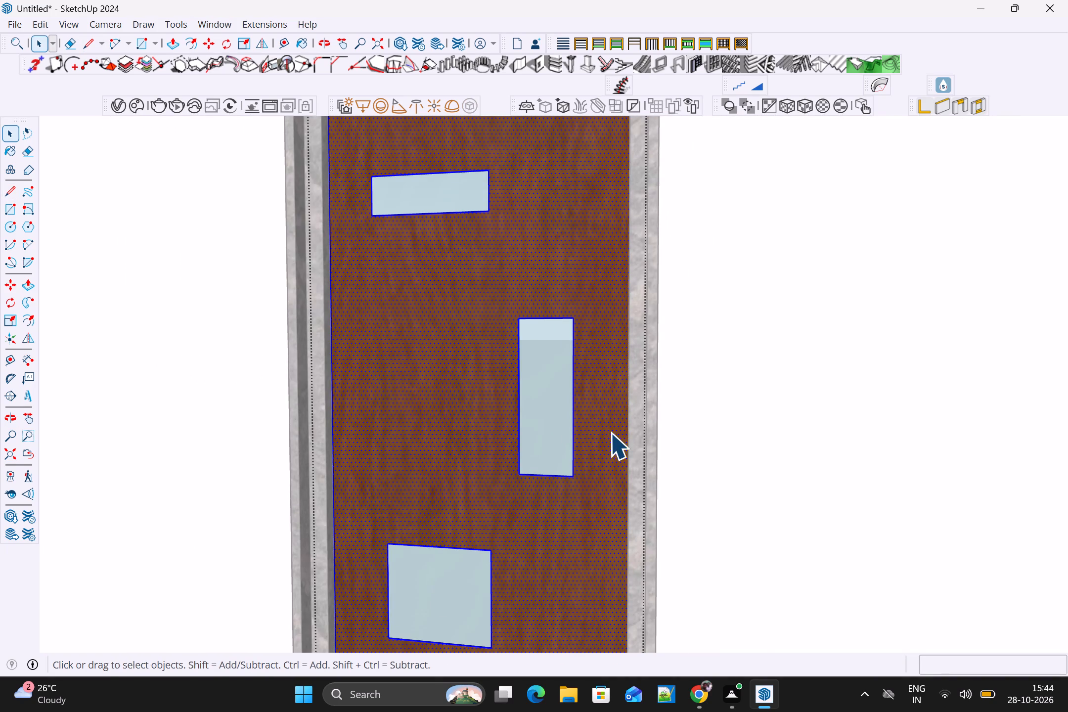
{"action": "left_click", "coordinate": [824, 426]}
{"action": "scroll", "coordinate": [814, 439], "scroll_direction": "down", "scroll_amount": 2}
{"action": "triple_click", "coordinate": [645, 450]}
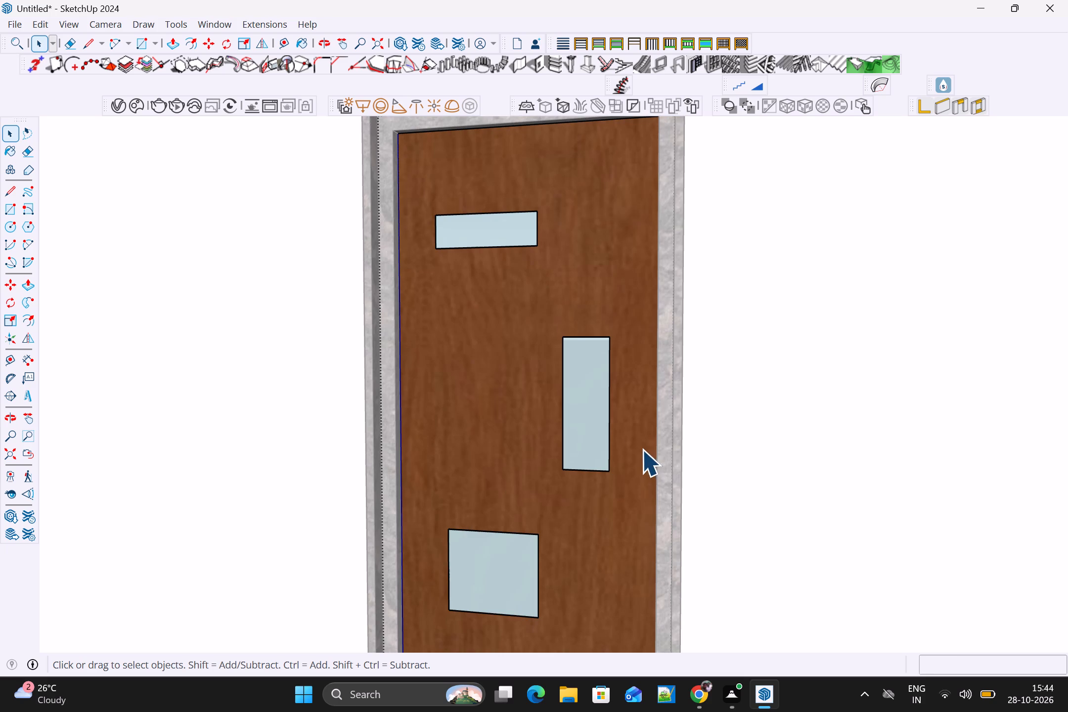
{"action": "left_click", "coordinate": [628, 435]}
{"action": "scroll", "coordinate": [629, 435], "scroll_direction": "up", "scroll_amount": 4}
{"action": "triple_click", "coordinate": [633, 428]}
{"action": "left_click", "coordinate": [633, 428]}
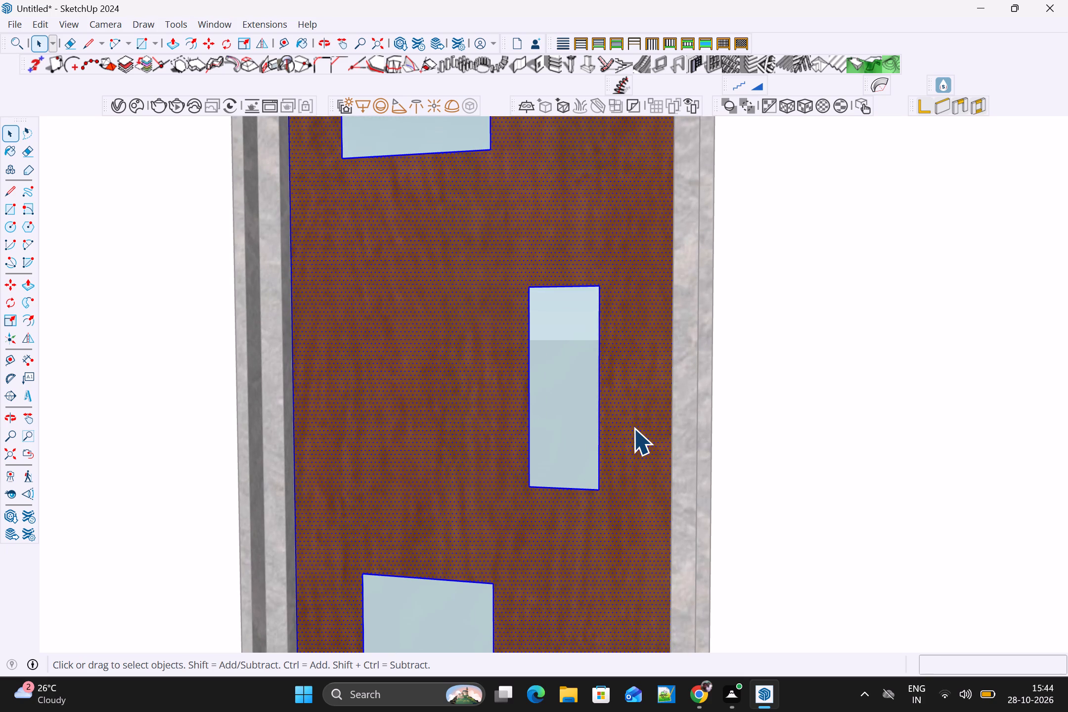
Draw a short line outward from the door face beside the tall glass rectangle, locked to the green axis.
{"action": "key", "text": "l"}
{"action": "left_click", "coordinate": [638, 361]}
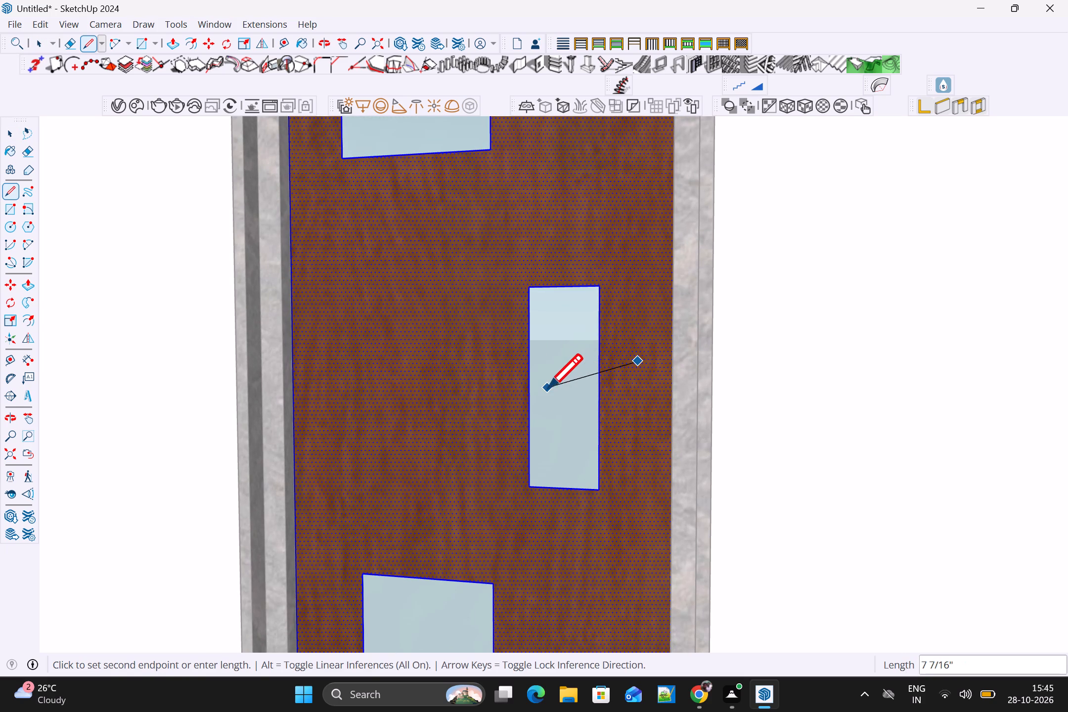
{"action": "middle_click_drag", "start_coordinate": [547, 390], "coordinate": [363, 392]}
{"action": "scroll", "coordinate": [284, 428], "scroll_direction": "down", "scroll_amount": 2}
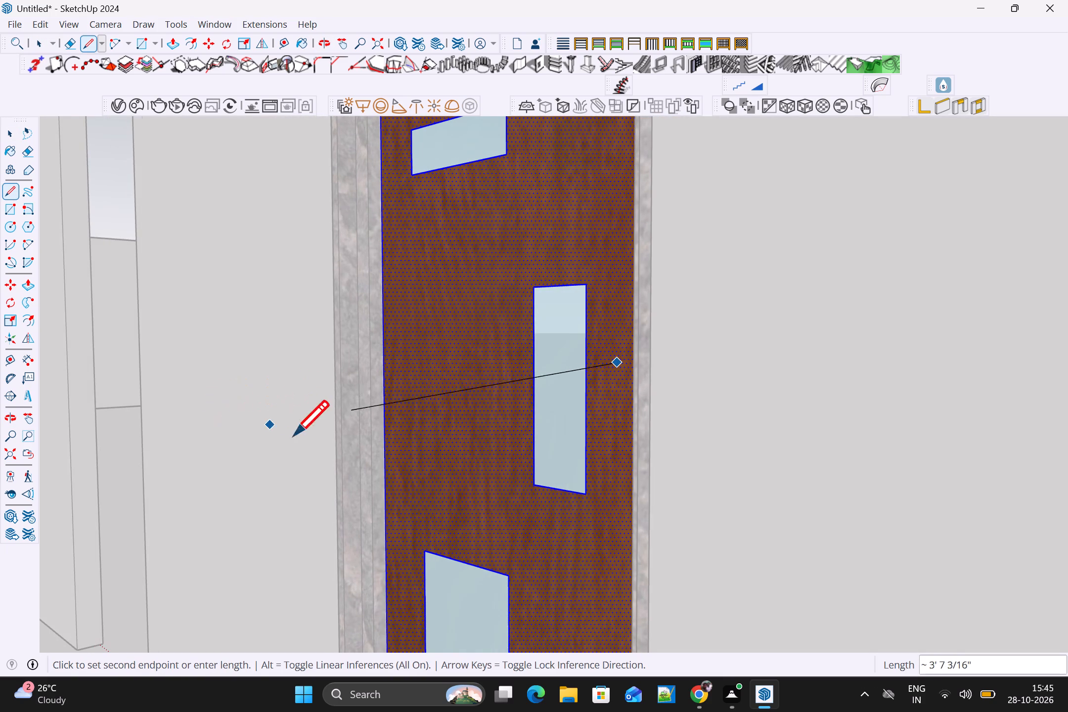
{"action": "scroll", "coordinate": [294, 436], "scroll_direction": "down", "scroll_amount": 2}
{"action": "middle_click_drag", "start_coordinate": [491, 478], "coordinate": [368, 527]}
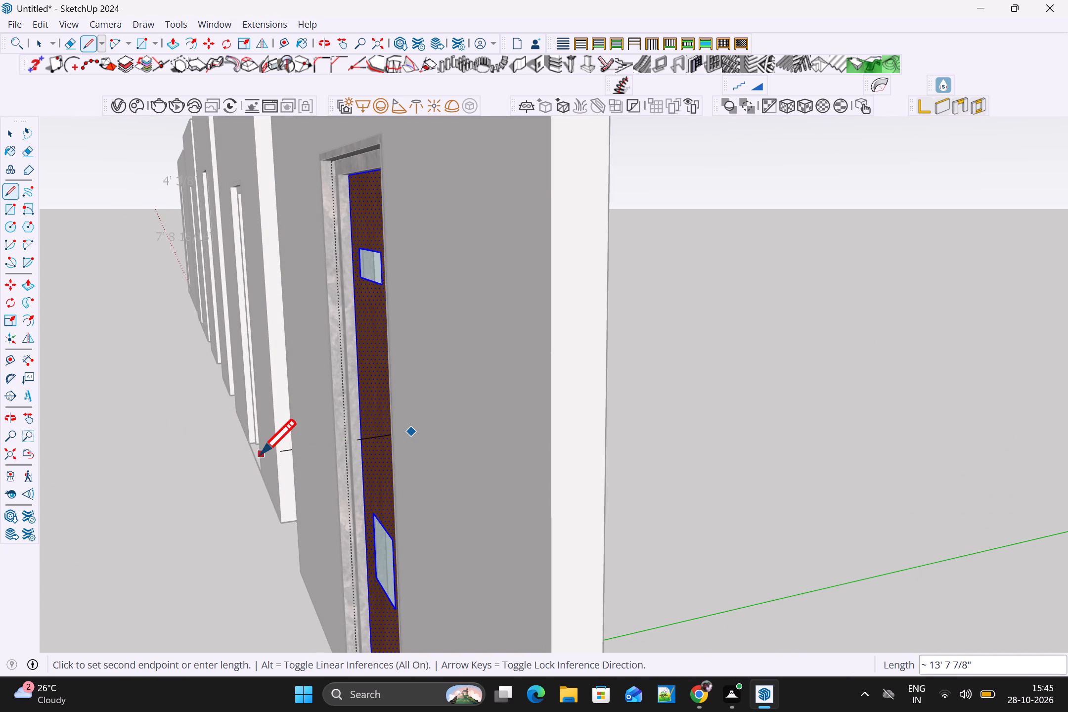
{"action": "key", "text": "Up"}
{"action": "key", "text": "Up"}
{"action": "key", "text": "Left"}
{"action": "middle_click_drag", "start_coordinate": [229, 463], "coordinate": [229, 464]}
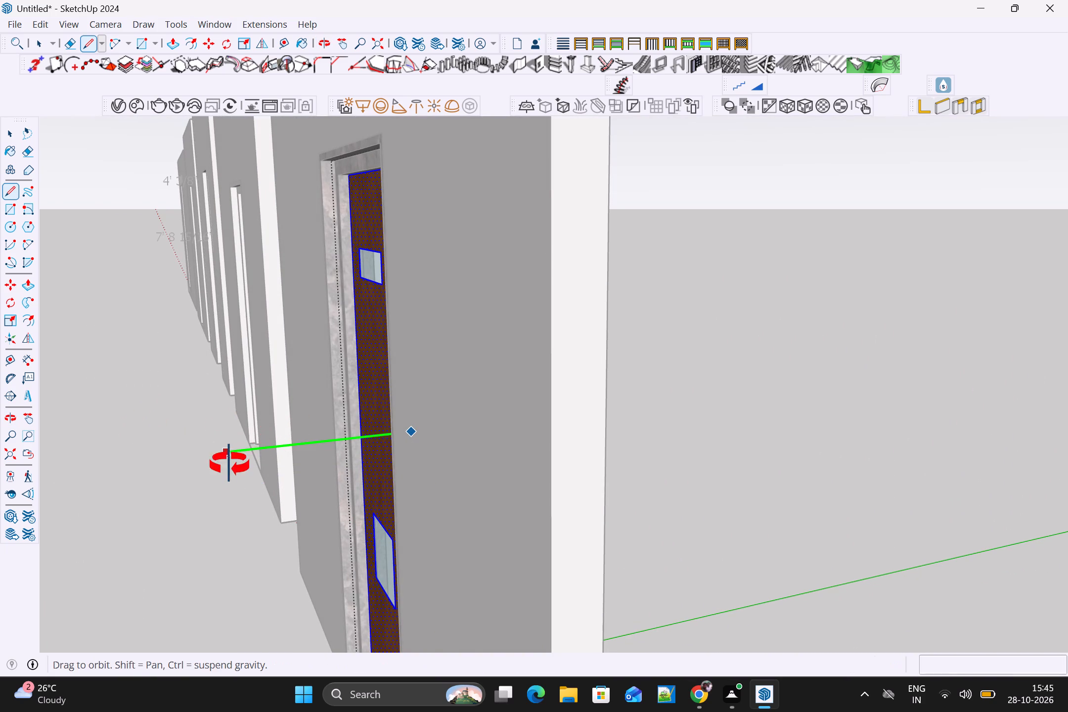
{"action": "middle_click_drag", "start_coordinate": [229, 464], "coordinate": [440, 496]}
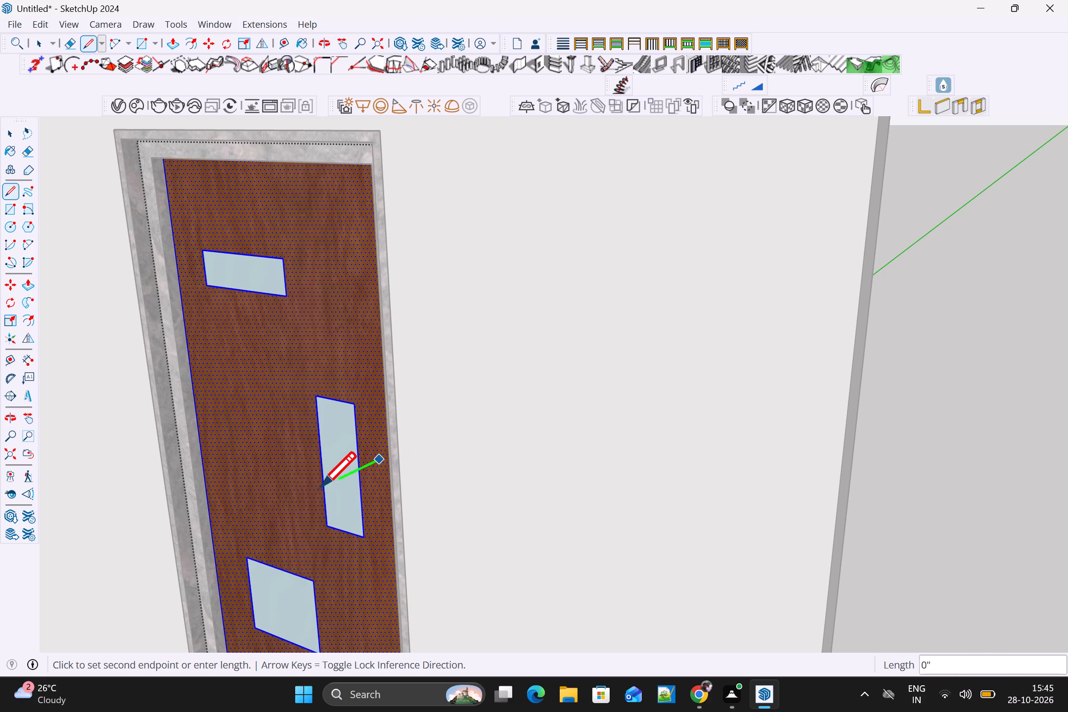
{"action": "middle_click_drag", "start_coordinate": [353, 485], "coordinate": [542, 478]}
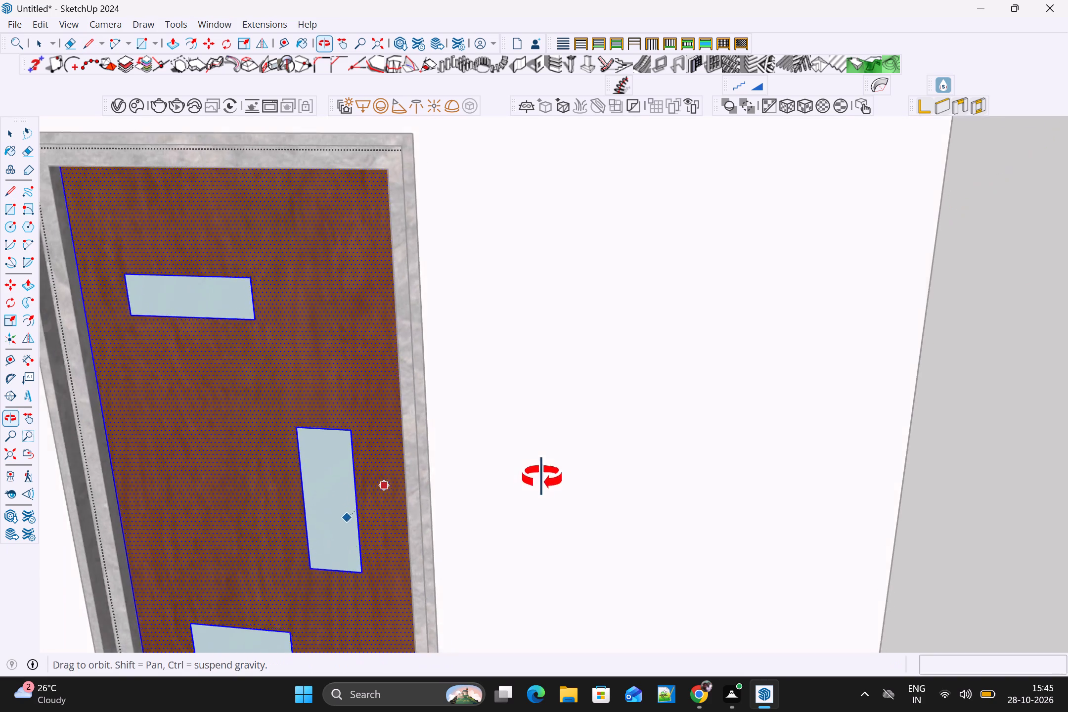
{"action": "middle_click_drag", "start_coordinate": [542, 478], "coordinate": [549, 476]}
{"action": "middle_click_drag", "start_coordinate": [407, 548], "coordinate": [639, 532]}
{"action": "middle_click_drag", "start_coordinate": [387, 603], "coordinate": [327, 483]}
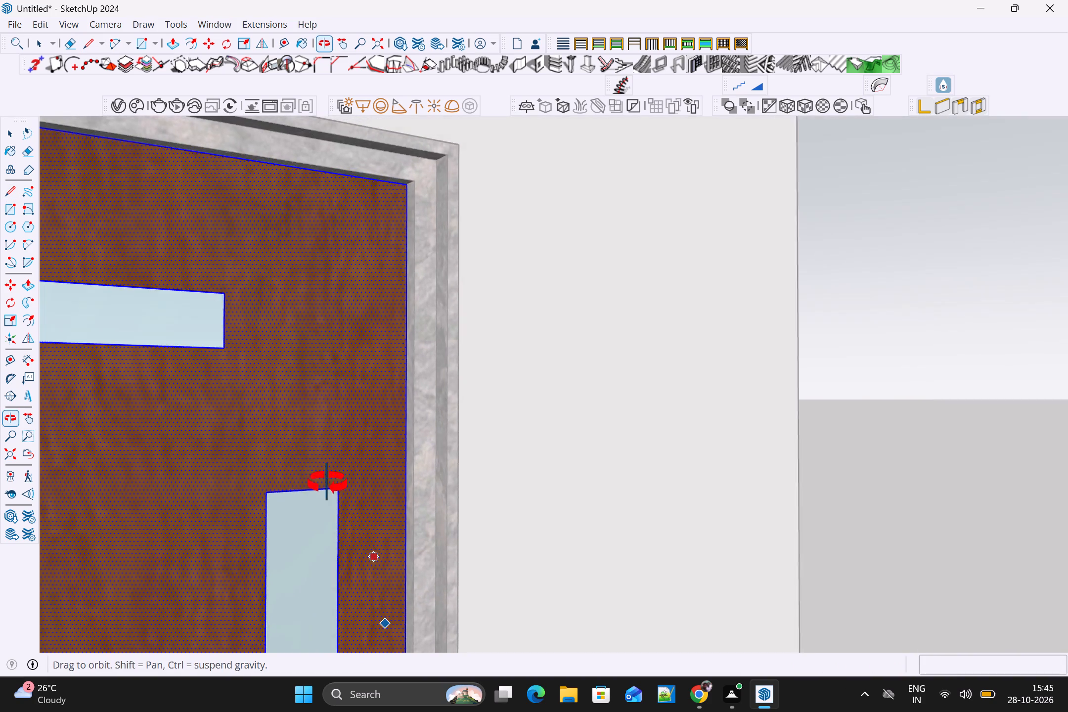
{"action": "middle_click_drag", "start_coordinate": [327, 483], "coordinate": [297, 447]}
{"action": "scroll", "coordinate": [325, 474], "scroll_direction": "down", "scroll_amount": 5}
{"action": "middle_click_drag", "start_coordinate": [369, 520], "coordinate": [289, 397], "text": "shift"}
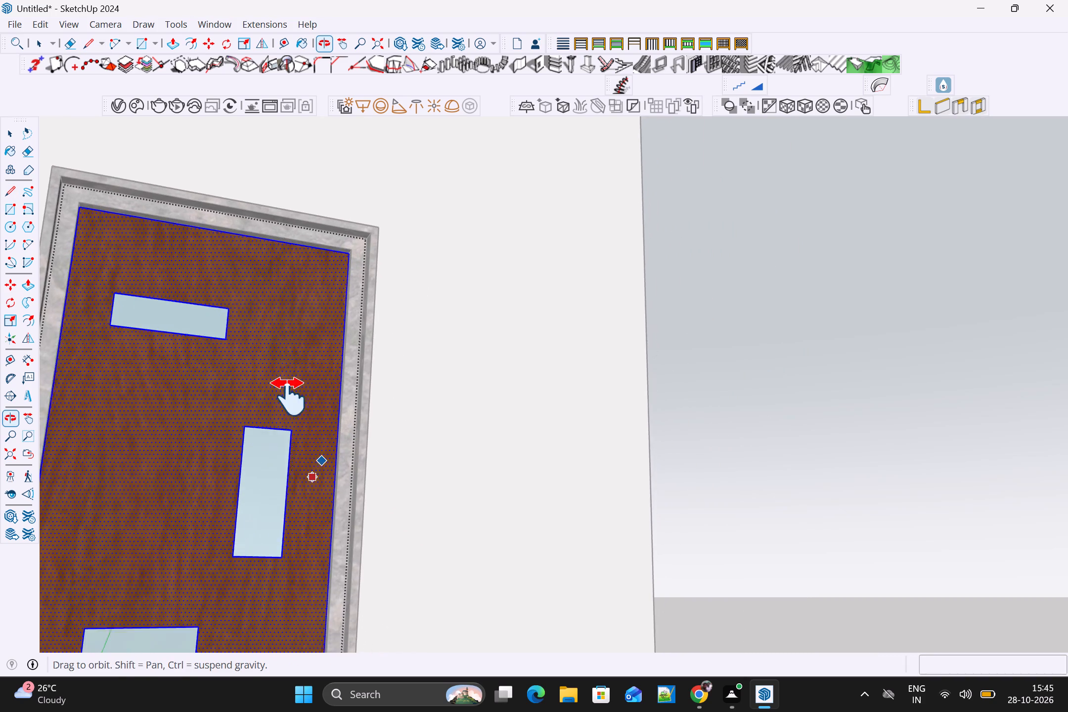
{"action": "middle_click_drag", "start_coordinate": [289, 397], "coordinate": [281, 385], "text": "shift"}
{"action": "scroll", "coordinate": [284, 389], "scroll_direction": "up", "scroll_amount": 3}
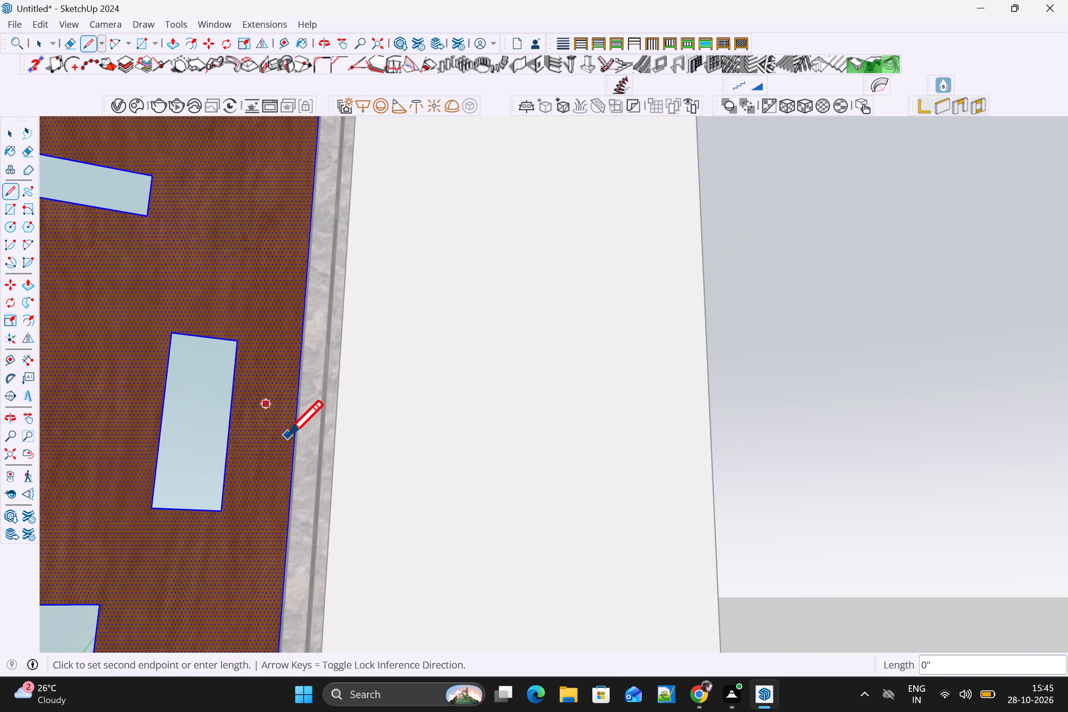
{"action": "middle_click_drag", "start_coordinate": [287, 436], "coordinate": [308, 616]}
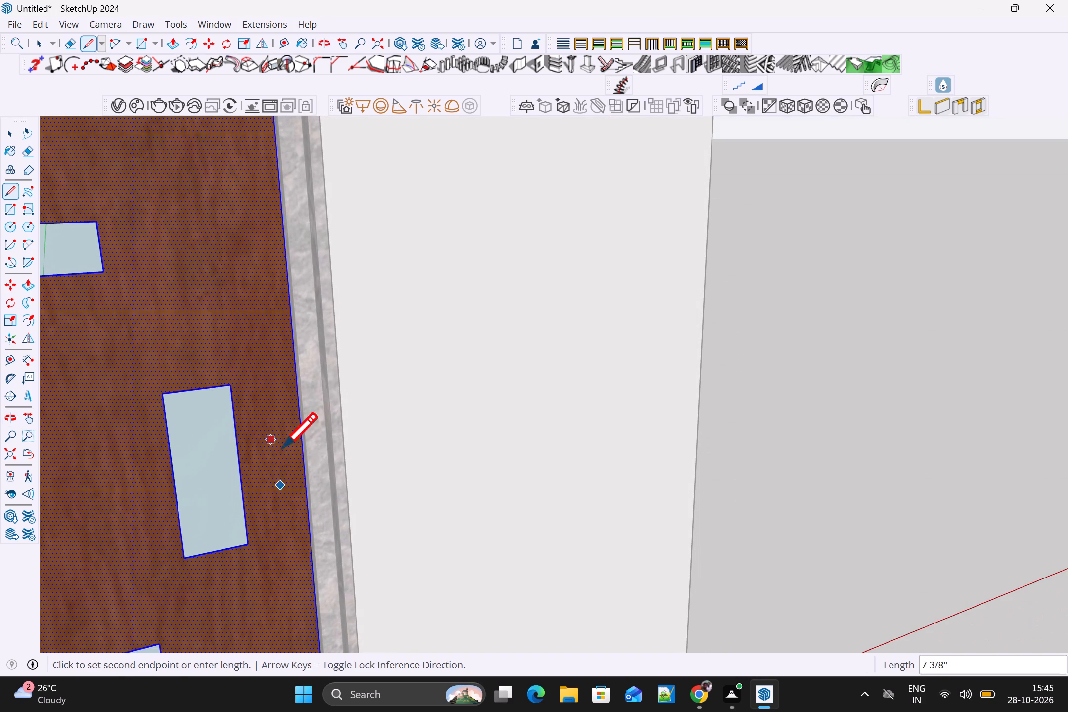
{"action": "left_click", "coordinate": [292, 459]}
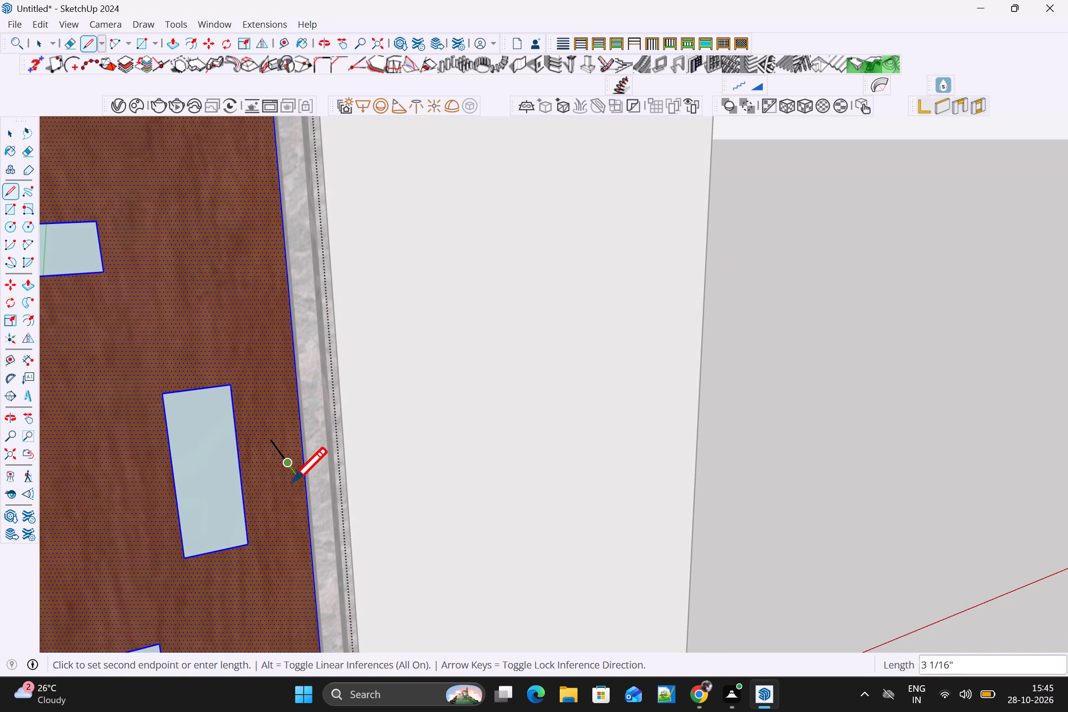
Continue the line about 4 3/4" downward and add a short segment back toward the door, forming an open bracket-shaped path.
{"action": "left_click", "coordinate": [291, 514]}
{"action": "scroll", "coordinate": [273, 507], "scroll_direction": "up", "scroll_amount": 5}
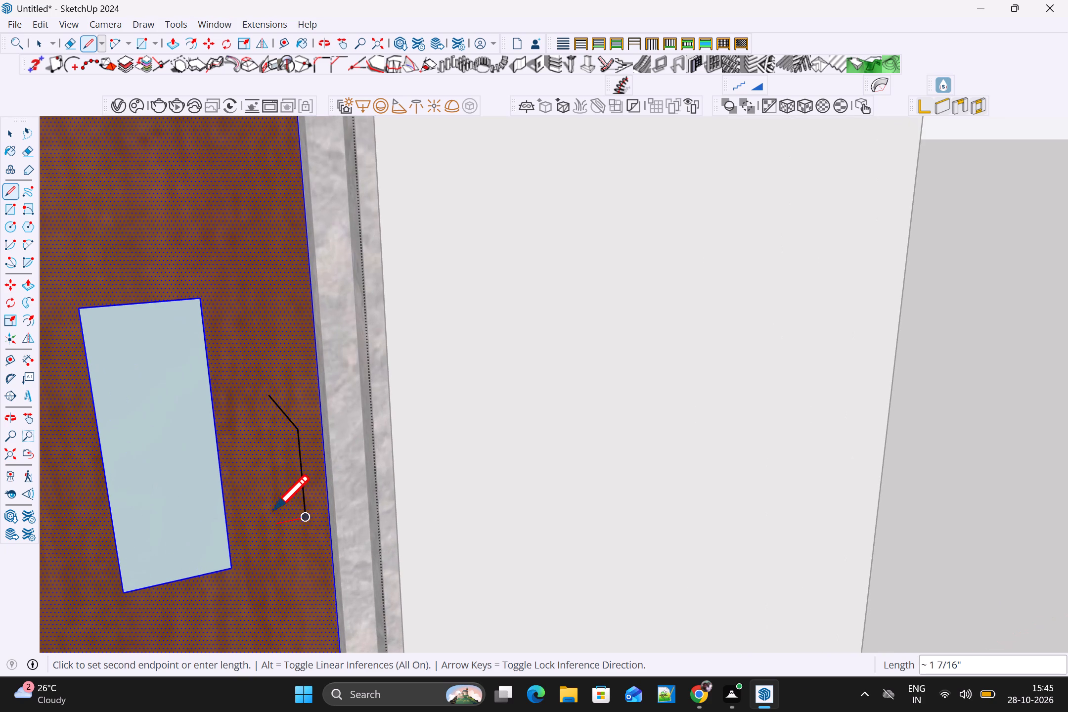
{"action": "left_click", "coordinate": [272, 494]}
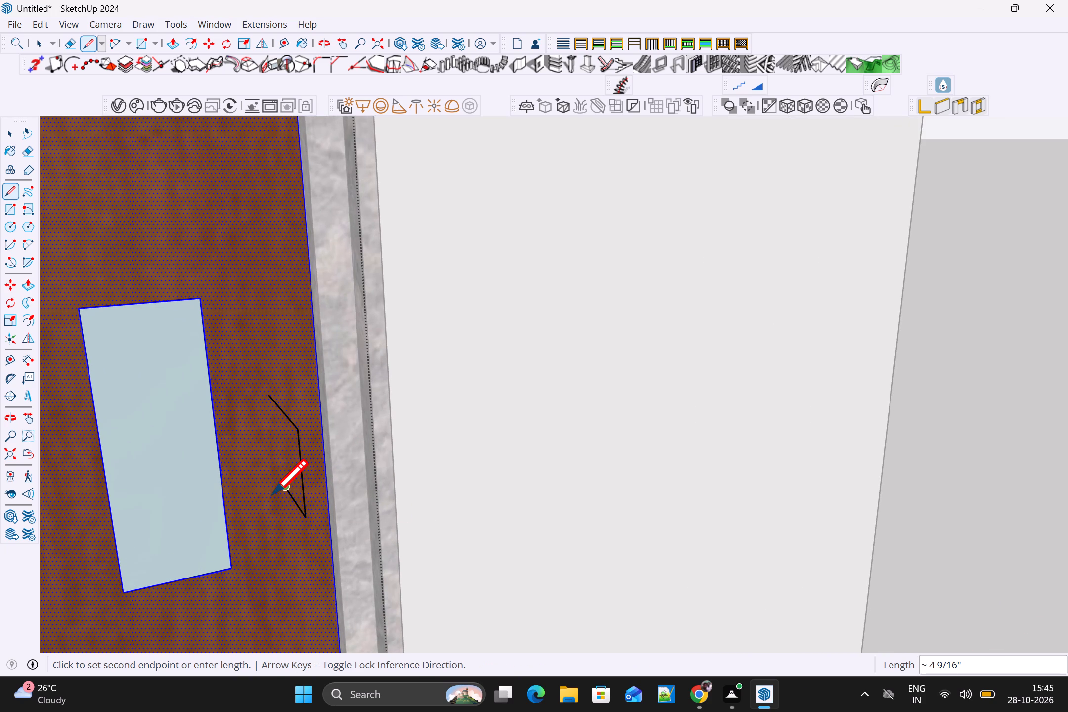
{"action": "key", "text": "space"}
{"action": "scroll", "coordinate": [281, 396], "scroll_direction": "down", "scroll_amount": 5}
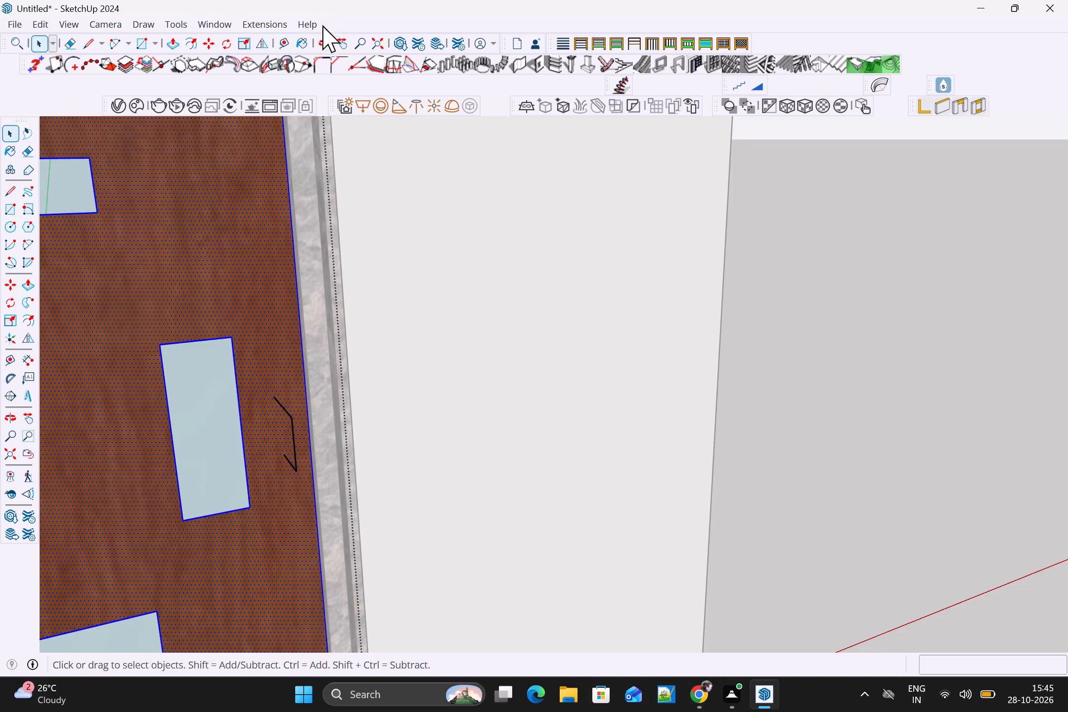
Enable the JHS_Powerbar extension in the Extension Manager and close the manager.
{"action": "left_click", "coordinate": [243, 22]}
{"action": "left_click", "coordinate": [291, 60]}
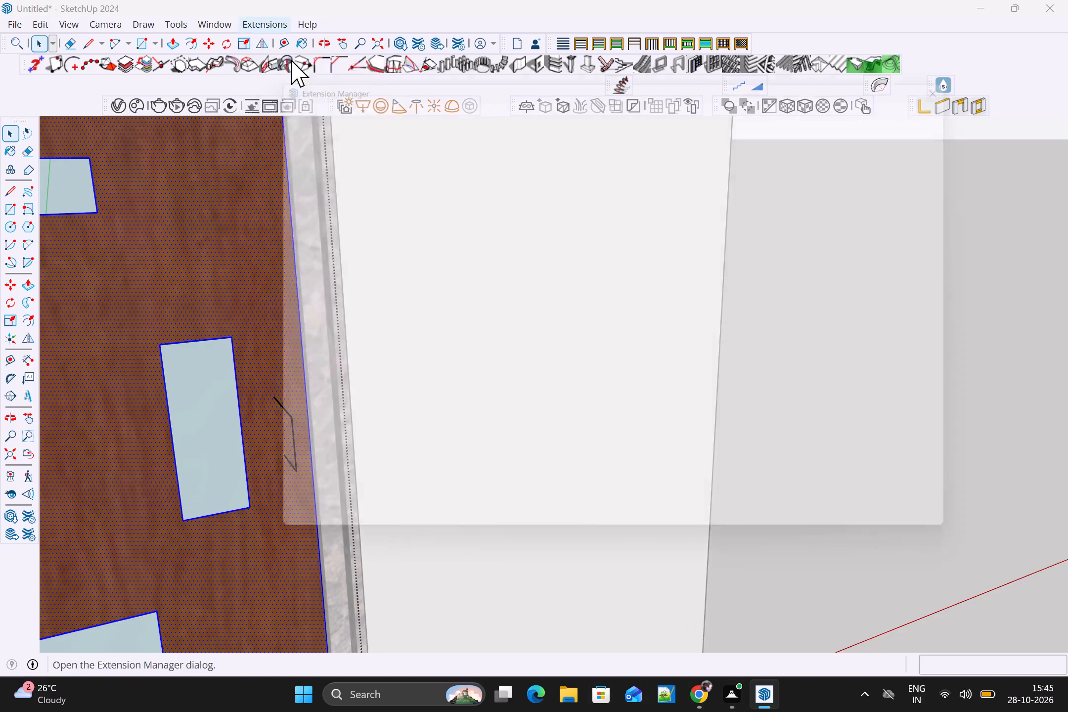
{"action": "scroll", "coordinate": [405, 291], "scroll_direction": "down", "scroll_amount": 4}
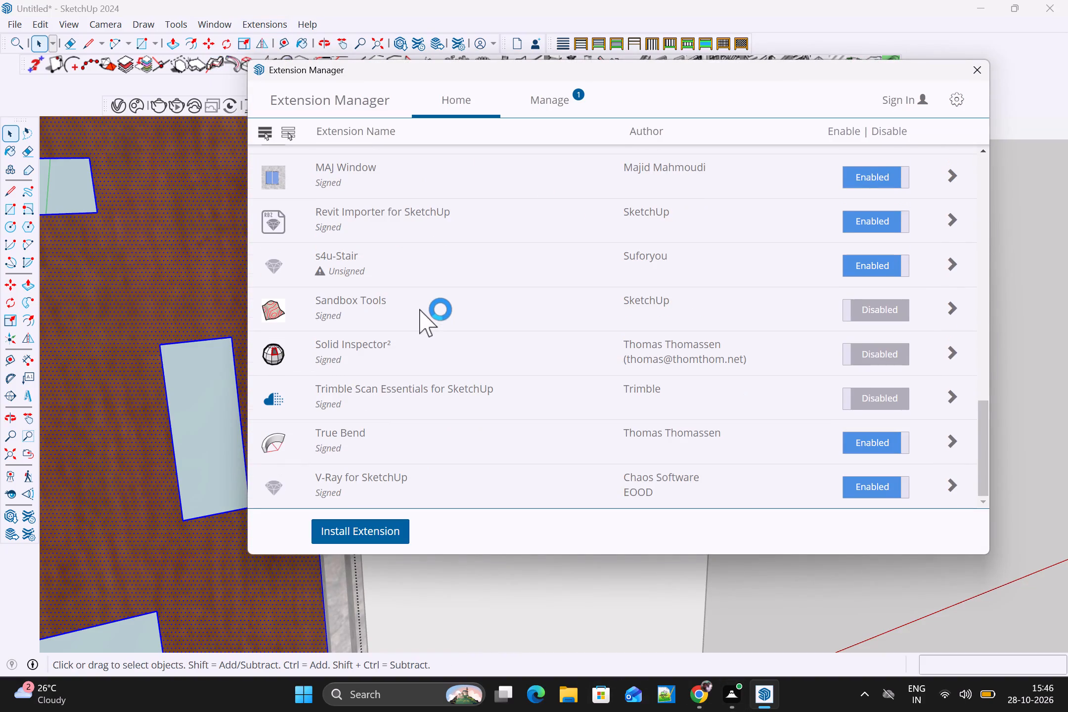
{"action": "scroll", "coordinate": [421, 299], "scroll_direction": "down", "scroll_amount": 1}
{"action": "scroll", "coordinate": [439, 421], "scroll_direction": "up", "scroll_amount": 1}
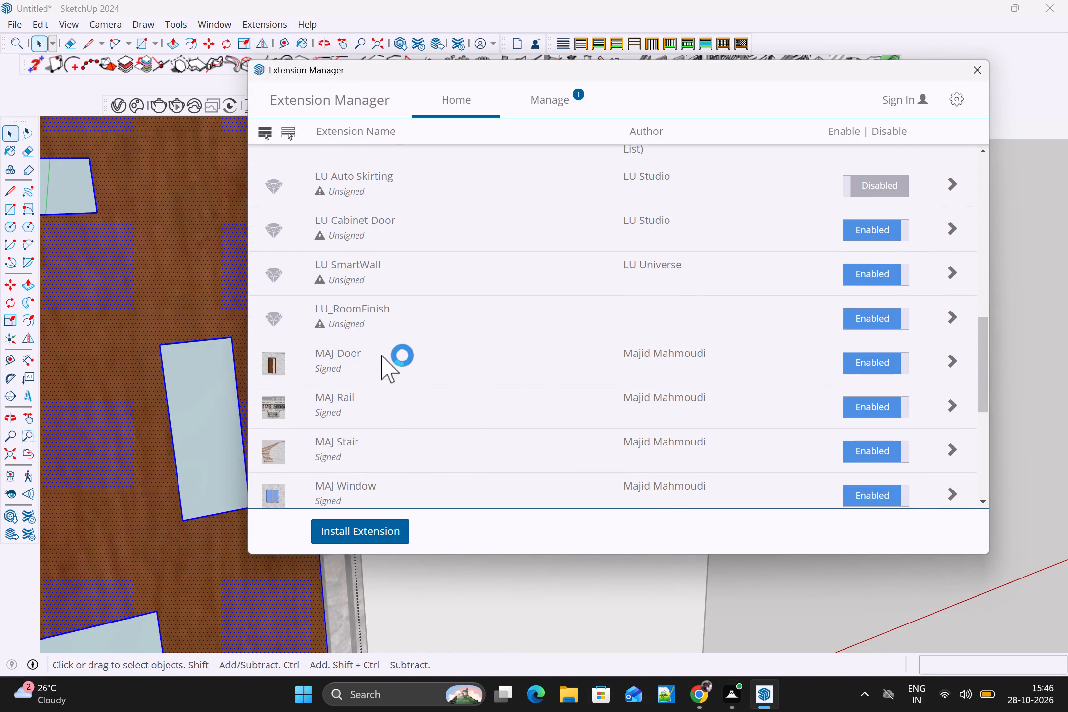
{"action": "scroll", "coordinate": [368, 259], "scroll_direction": "up", "scroll_amount": 1}
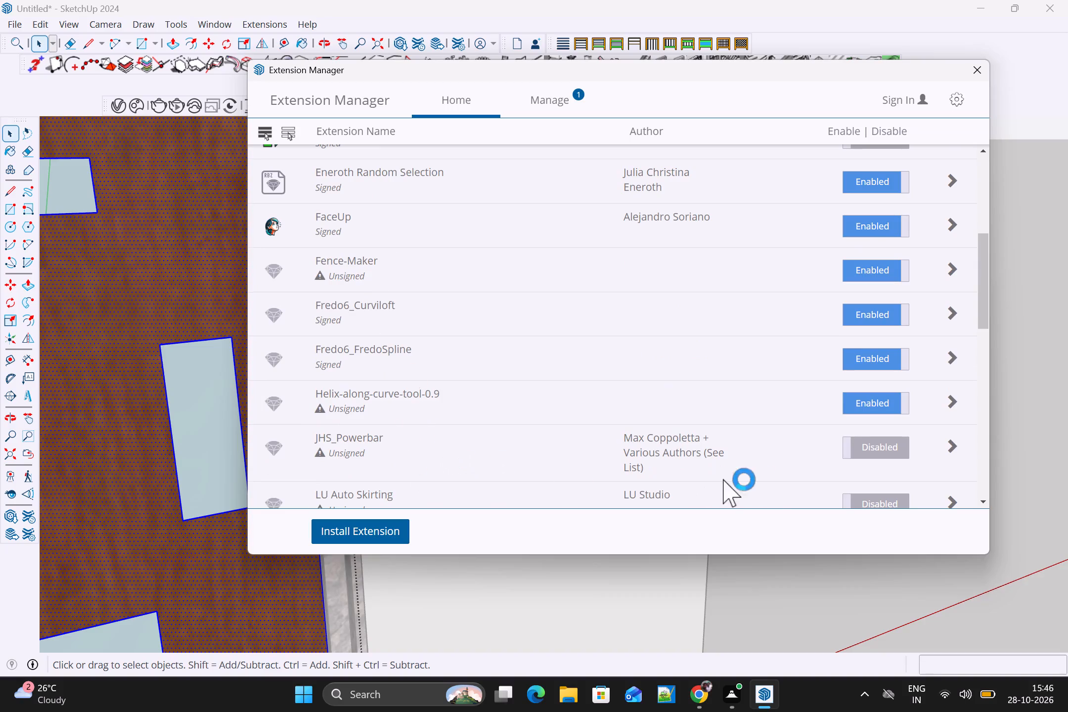
{"action": "left_click", "coordinate": [866, 448]}
{"action": "left_click", "coordinate": [893, 532]}
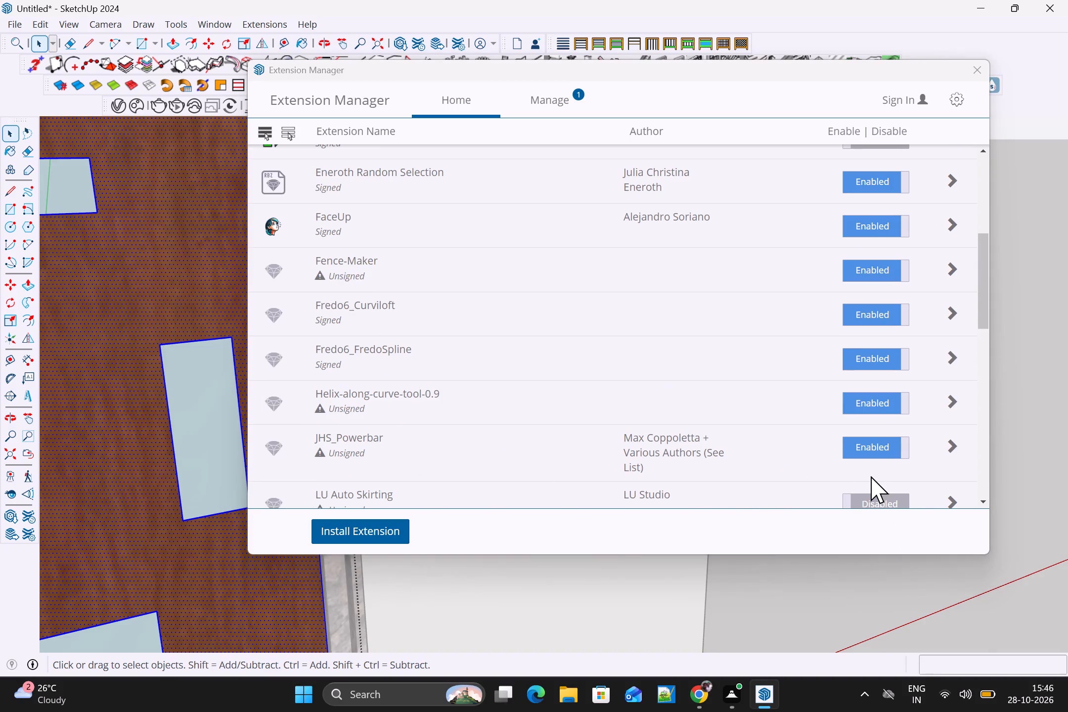
{"action": "scroll", "coordinate": [673, 331], "scroll_direction": "up", "scroll_amount": 4}
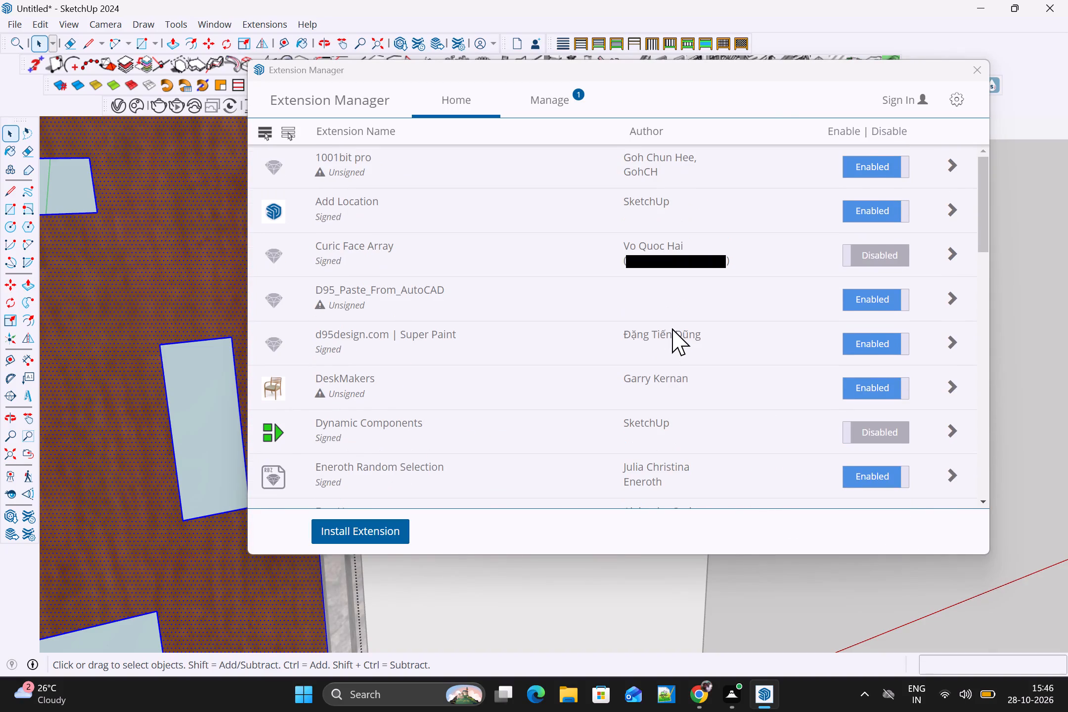
{"action": "left_click", "coordinate": [980, 74]}
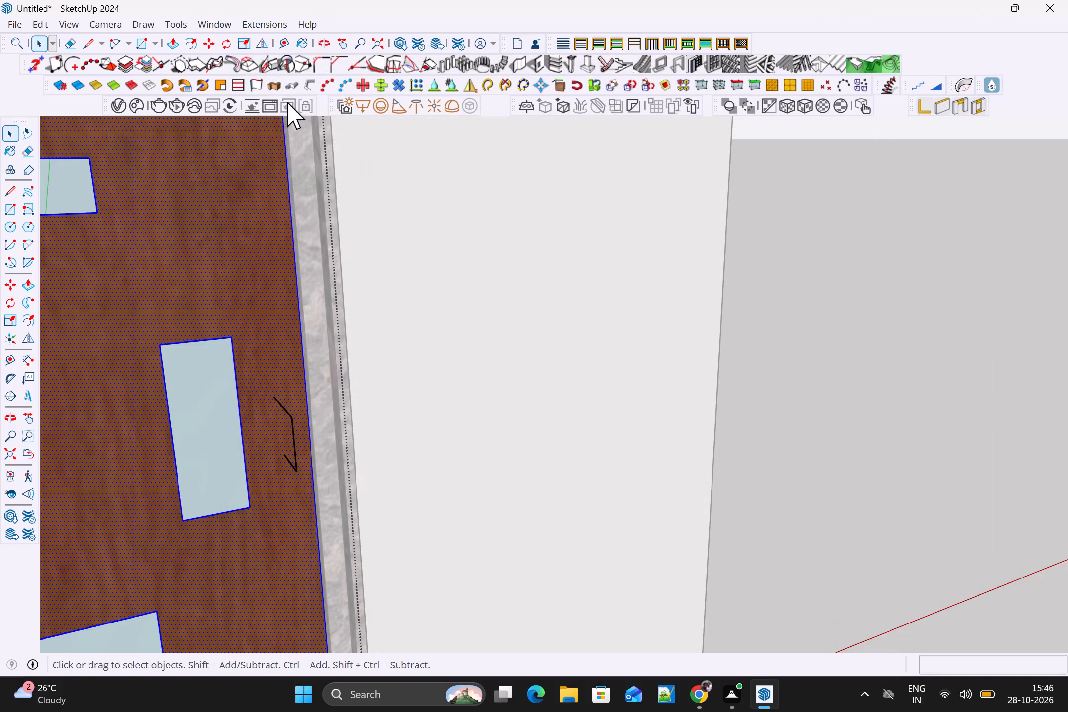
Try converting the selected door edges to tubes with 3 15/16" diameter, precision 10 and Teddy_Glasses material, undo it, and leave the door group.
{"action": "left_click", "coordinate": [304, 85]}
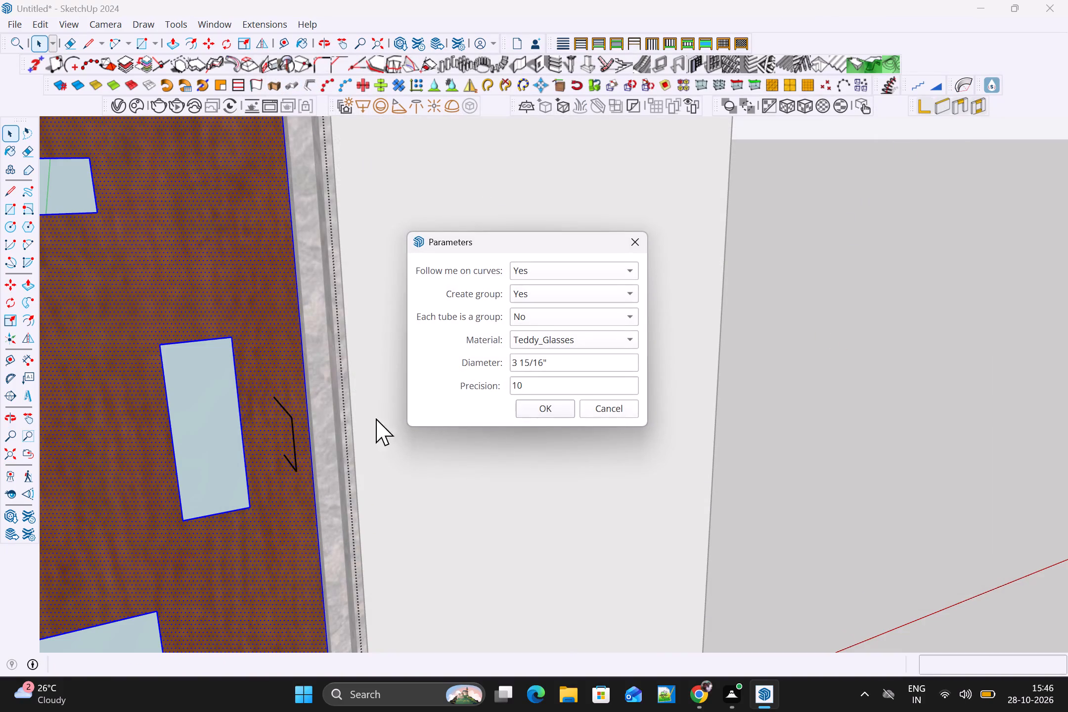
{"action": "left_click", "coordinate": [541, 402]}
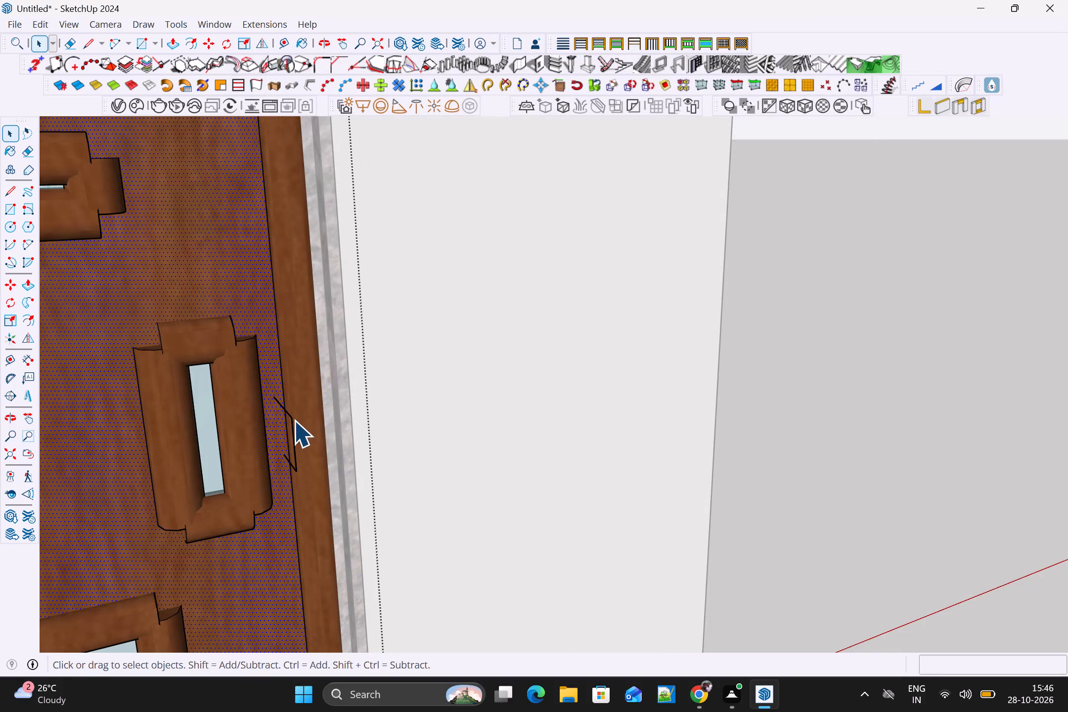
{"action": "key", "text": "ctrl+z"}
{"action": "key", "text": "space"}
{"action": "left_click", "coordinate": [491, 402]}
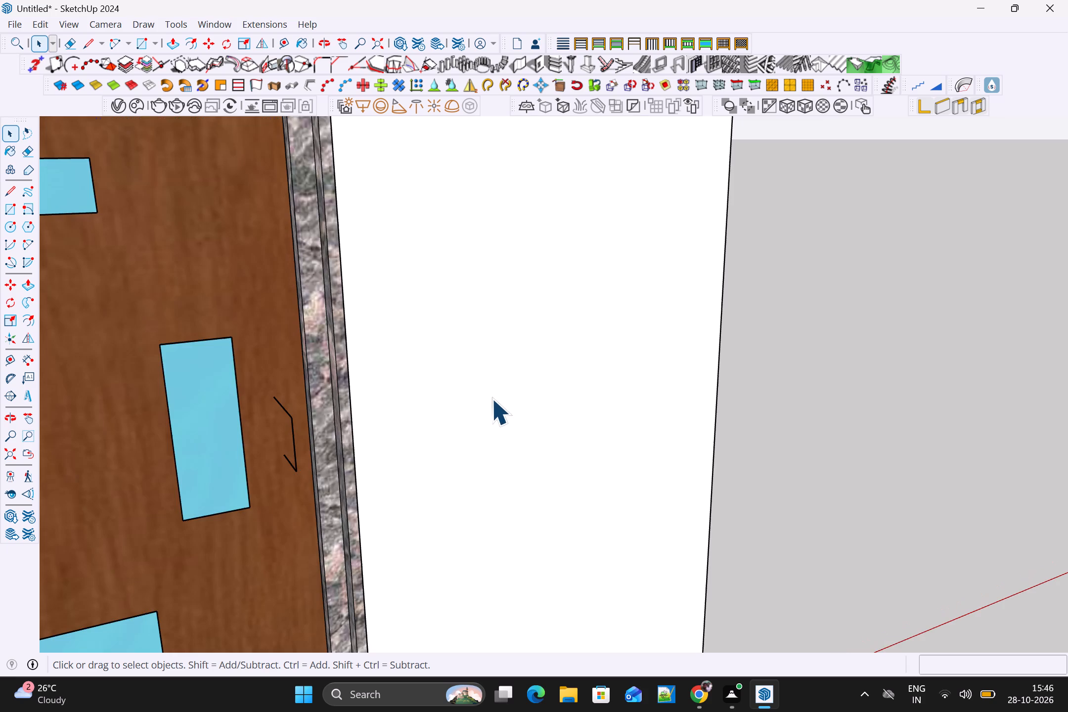
Select the whole bracket-shaped handle path and convert its edges to a tube with 3 15/16" diameter, precision 10 and Teddy_Glasses material.
{"action": "left_click", "coordinate": [291, 417]}
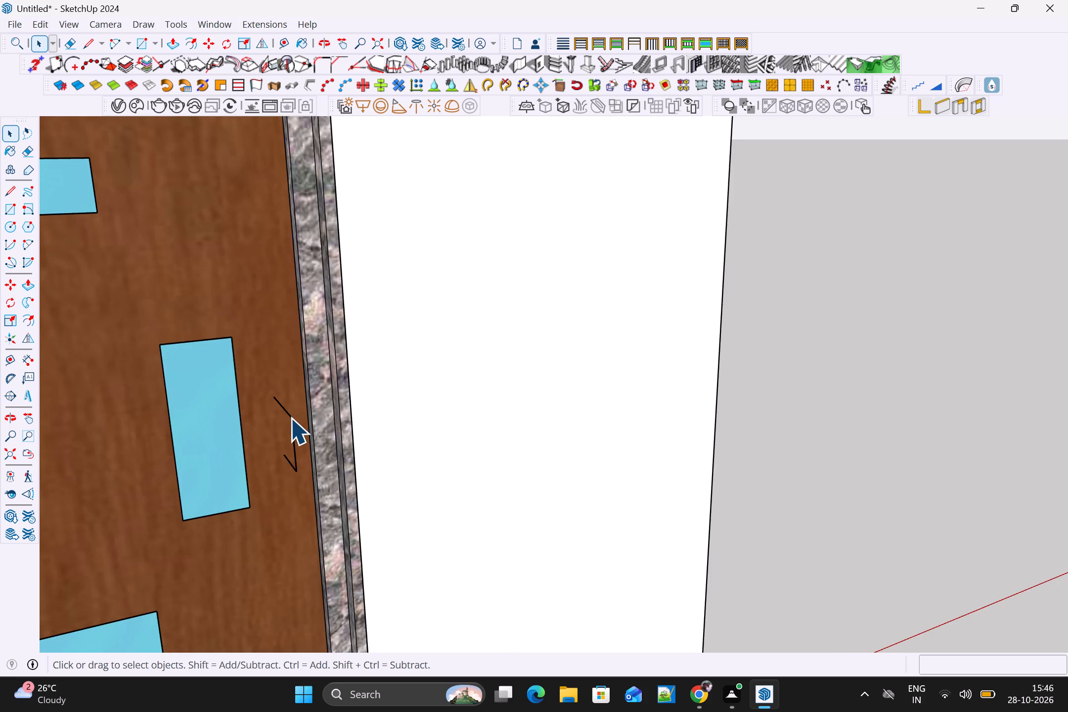
{"action": "left_click", "coordinate": [824, 341]}
{"action": "middle_click_drag", "start_coordinate": [827, 345], "coordinate": [1067, 262]}
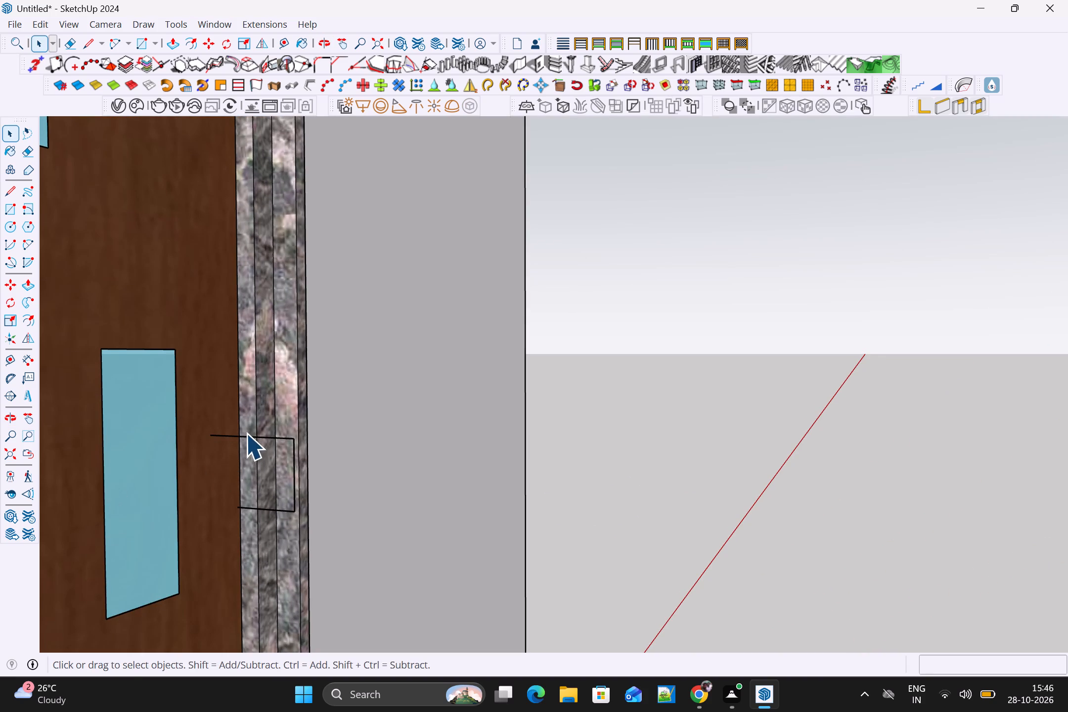
{"action": "left_click", "coordinate": [246, 433]}
{"action": "triple_click", "coordinate": [245, 436]}
{"action": "left_click", "coordinate": [245, 437]}
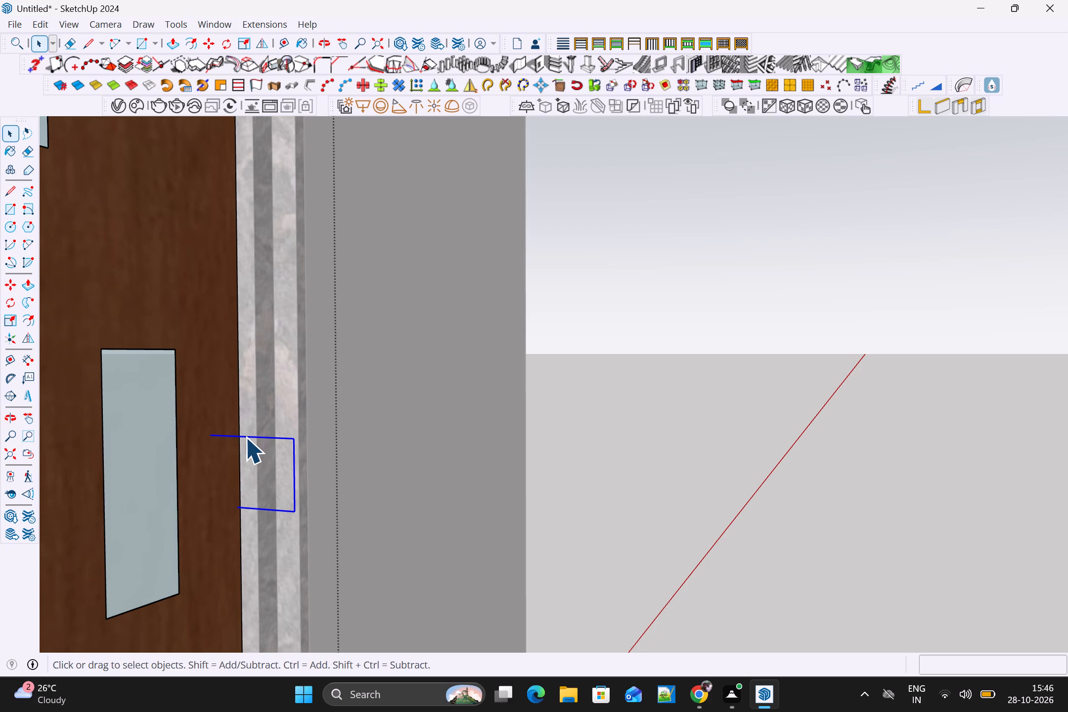
{"action": "left_click", "coordinate": [304, 83]}
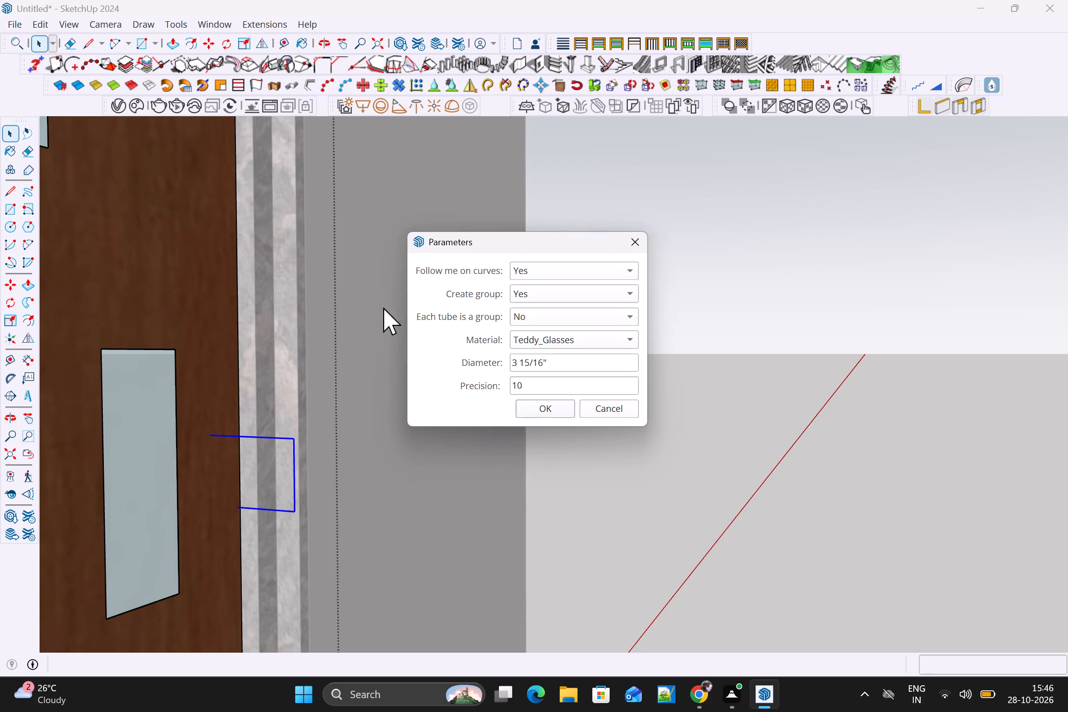
{"action": "left_click", "coordinate": [524, 406]}
{"action": "middle_click_drag", "start_coordinate": [534, 417], "coordinate": [53, 440]}
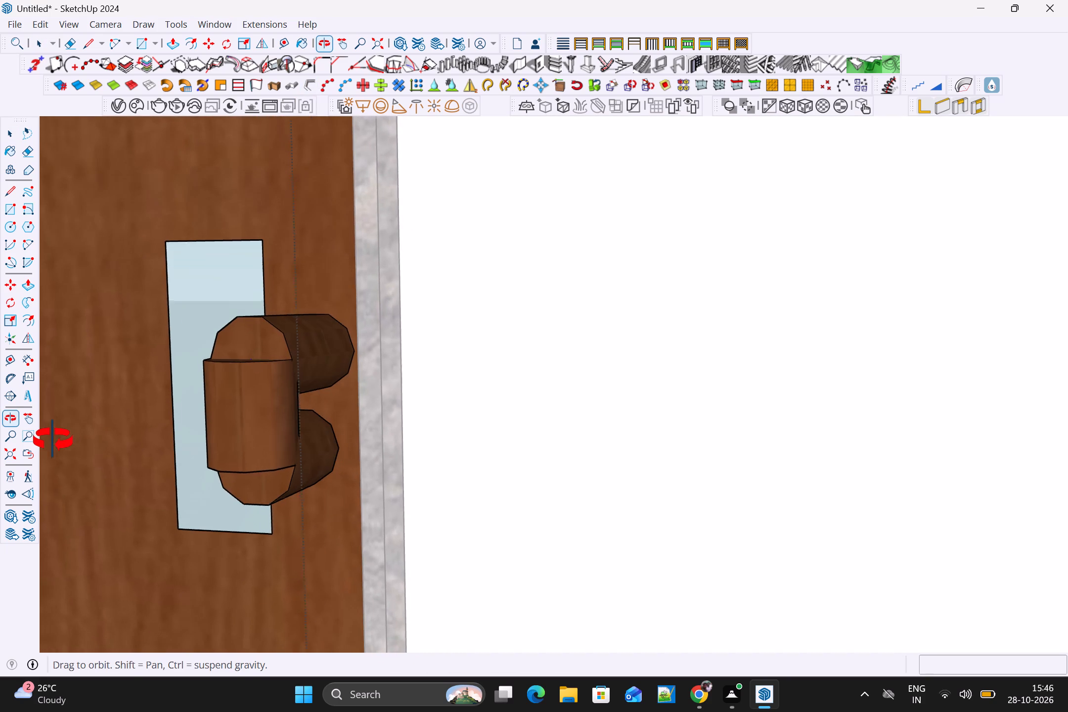
{"action": "middle_click_drag", "start_coordinate": [53, 440], "coordinate": [52, 440]}
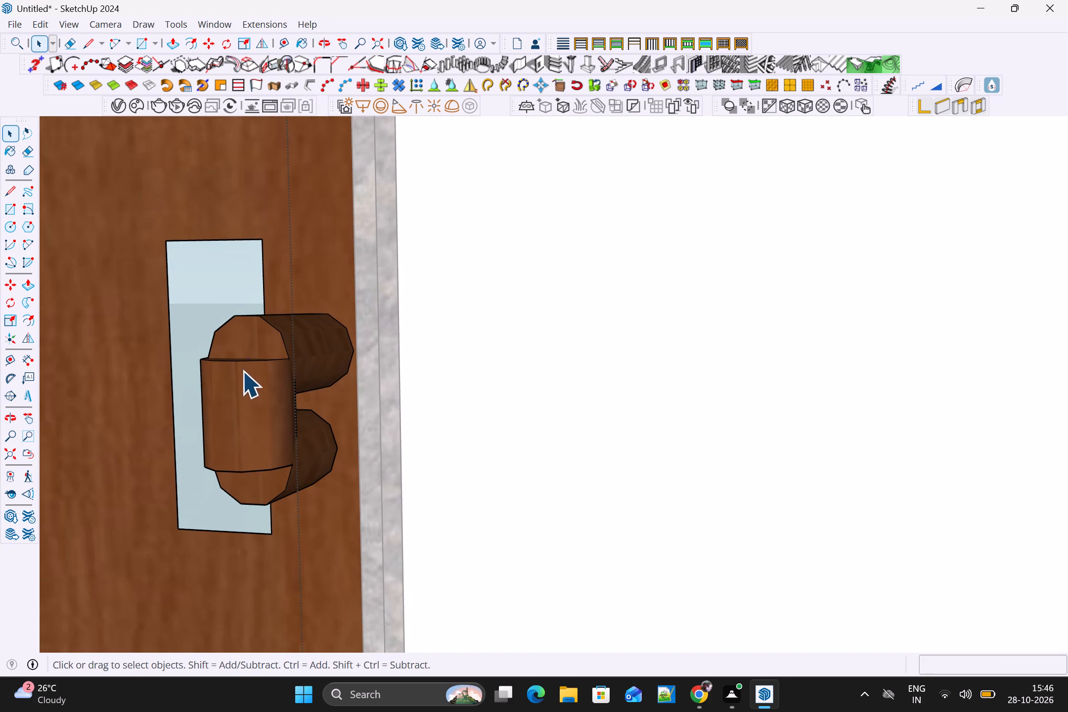
{"action": "scroll", "coordinate": [243, 373], "scroll_direction": "down", "scroll_amount": 3}
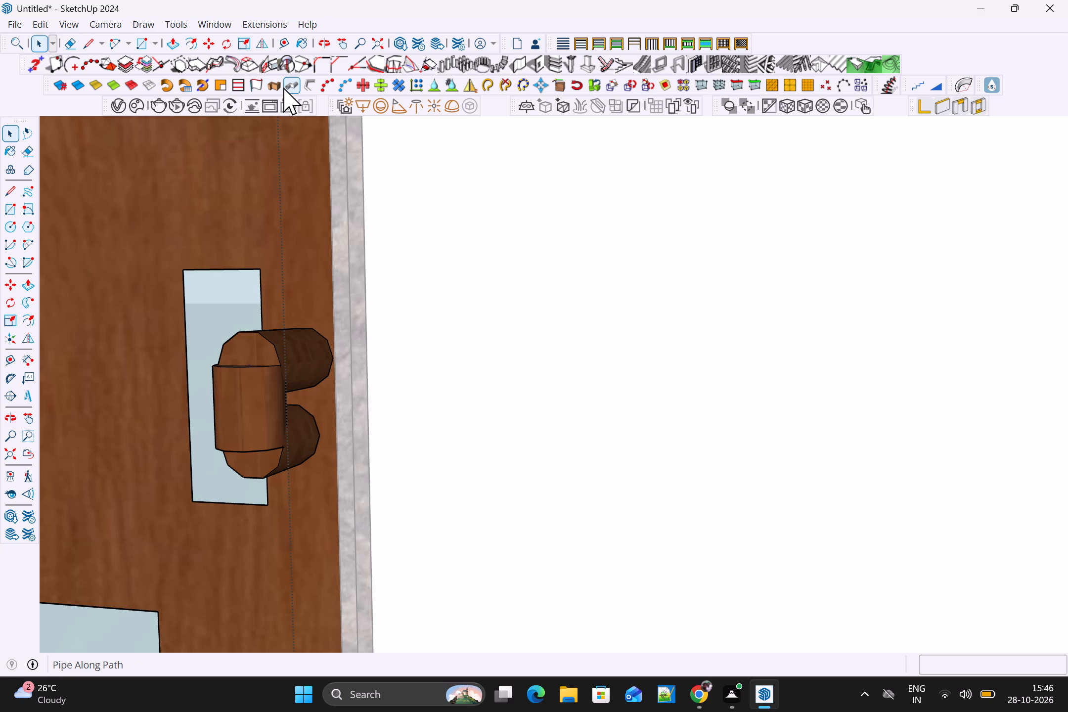
Create a Pipe Along Path on the same bracket path with 3 1/2" outside and 3" inside diameter.
{"action": "left_click", "coordinate": [295, 86]}
{"action": "left_click", "coordinate": [534, 412]}
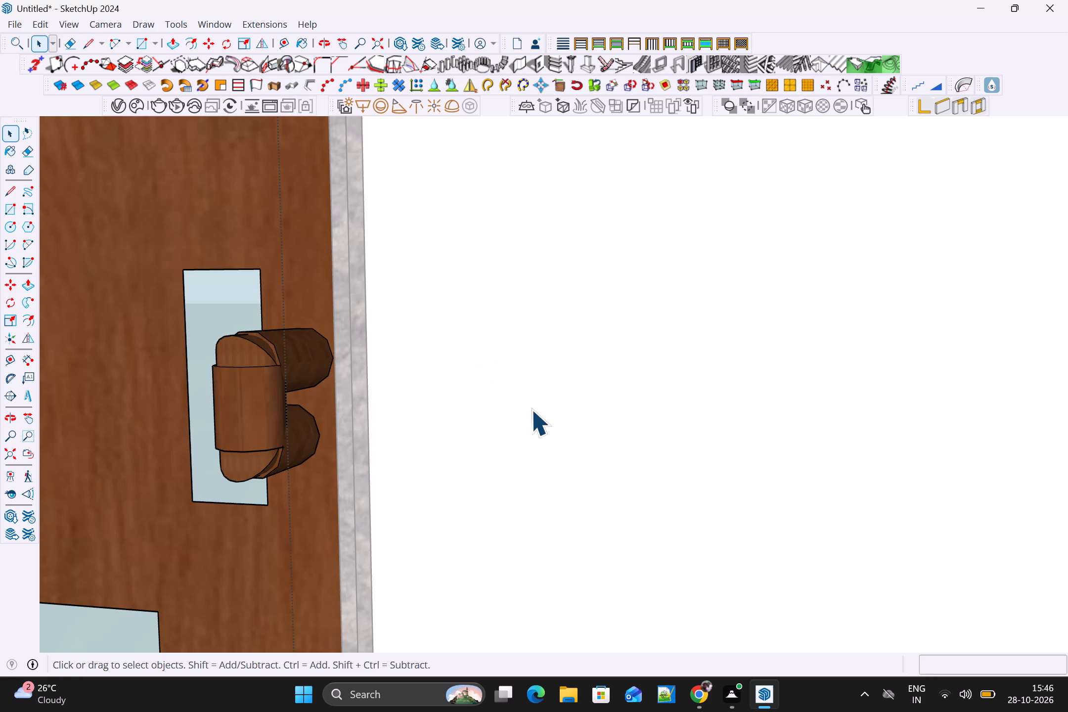
{"action": "middle_click_drag", "start_coordinate": [525, 428], "coordinate": [522, 522]}
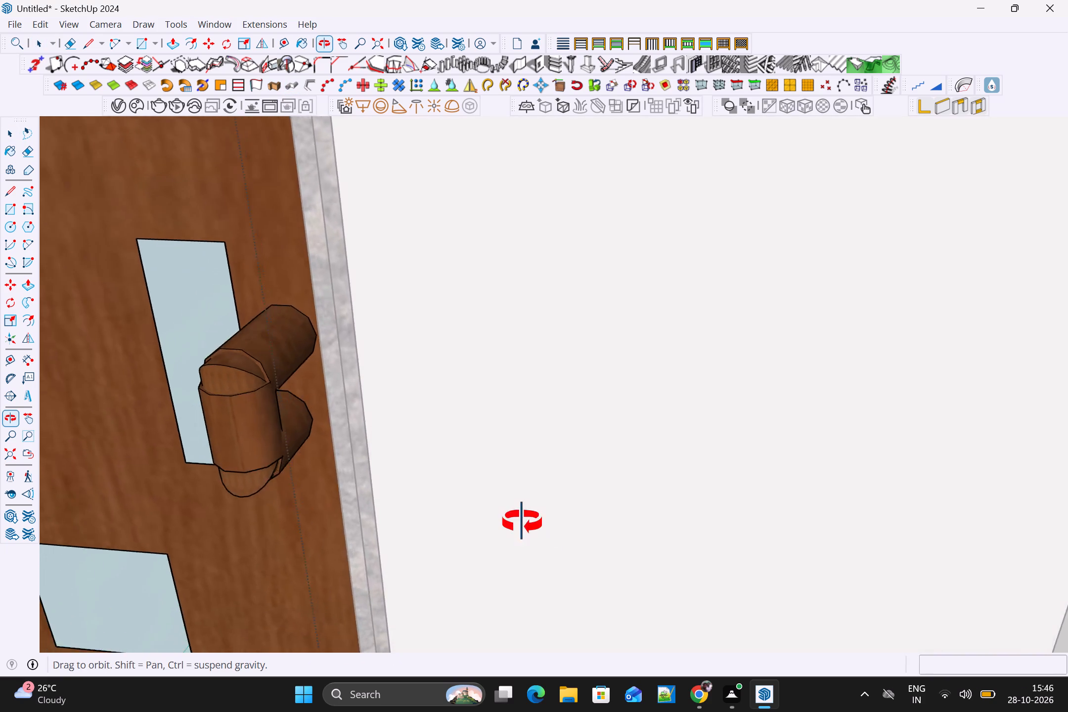
{"action": "middle_click_drag", "start_coordinate": [522, 522], "coordinate": [489, 452]}
{"action": "scroll", "coordinate": [489, 447], "scroll_direction": "down", "scroll_amount": 13}
Convert the new pipe group of the door handle into a component, replacing the selection.
{"action": "left_click", "coordinate": [413, 435]}
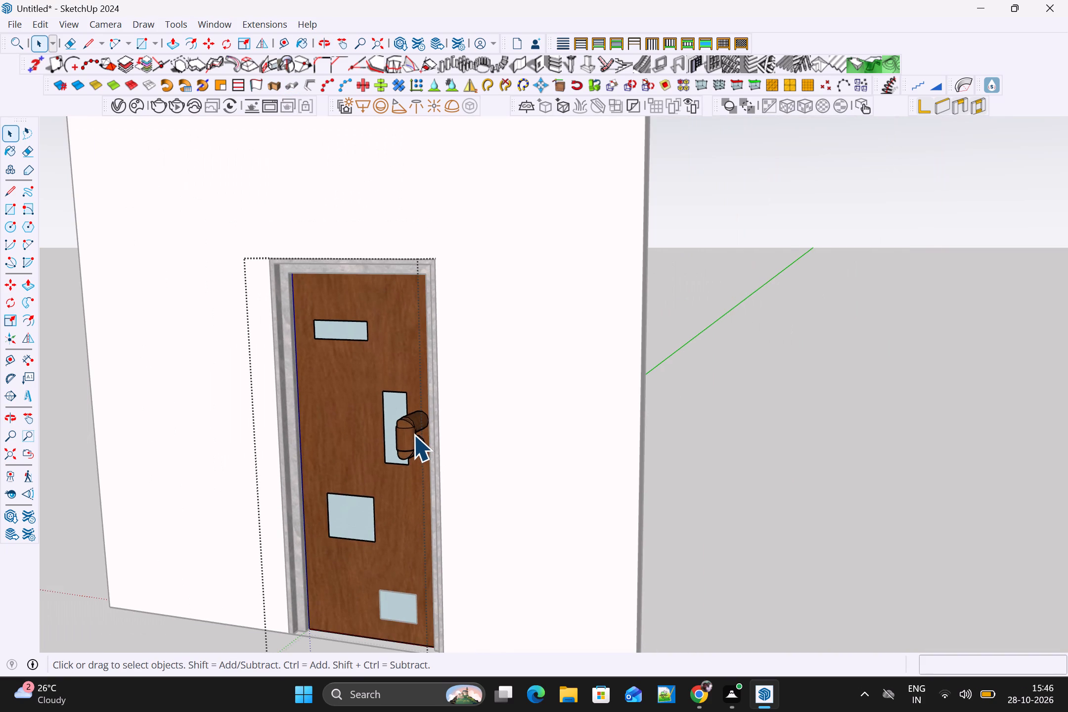
{"action": "right_click", "coordinate": [412, 440]}
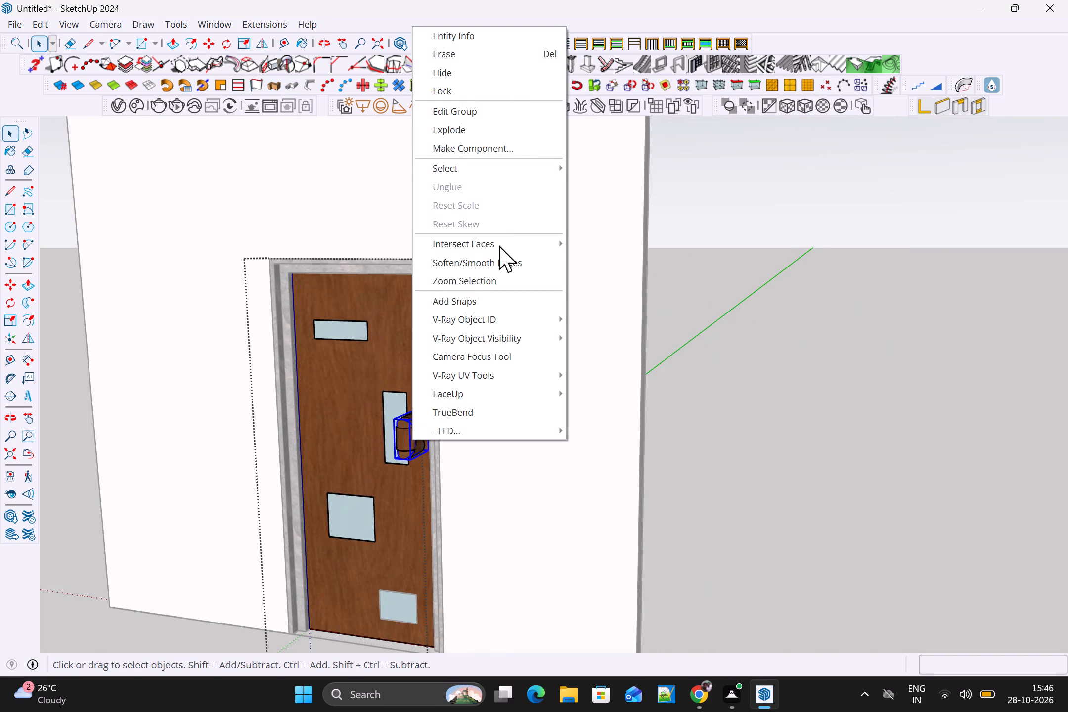
{"action": "left_click", "coordinate": [467, 149]}
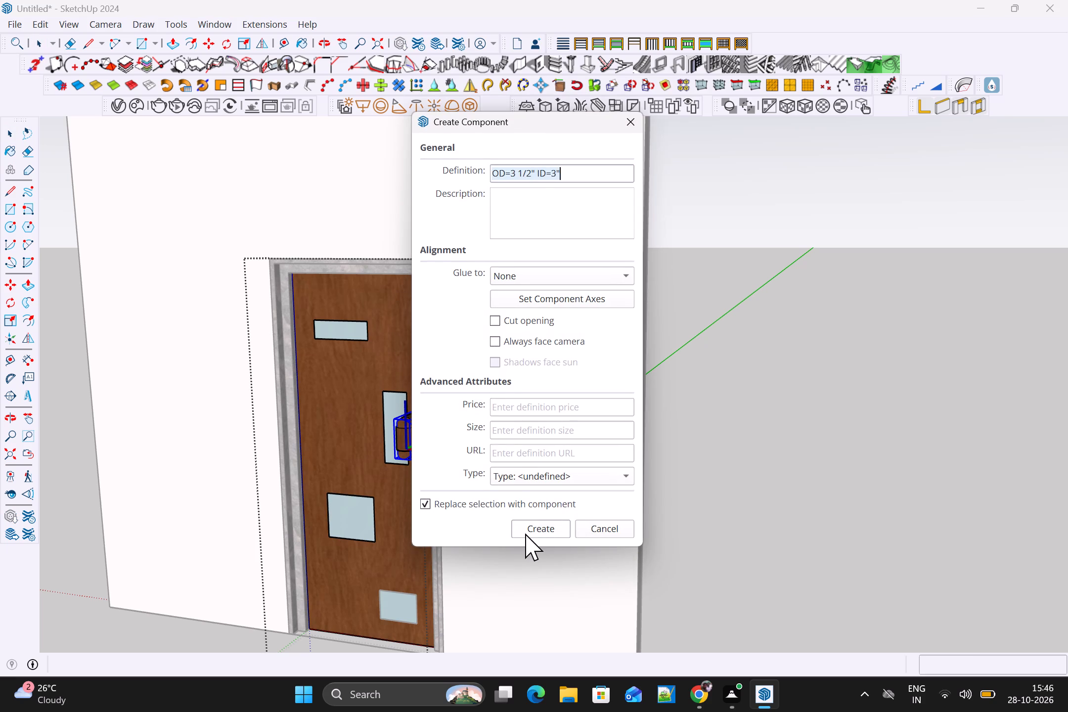
{"action": "left_click", "coordinate": [525, 534]}
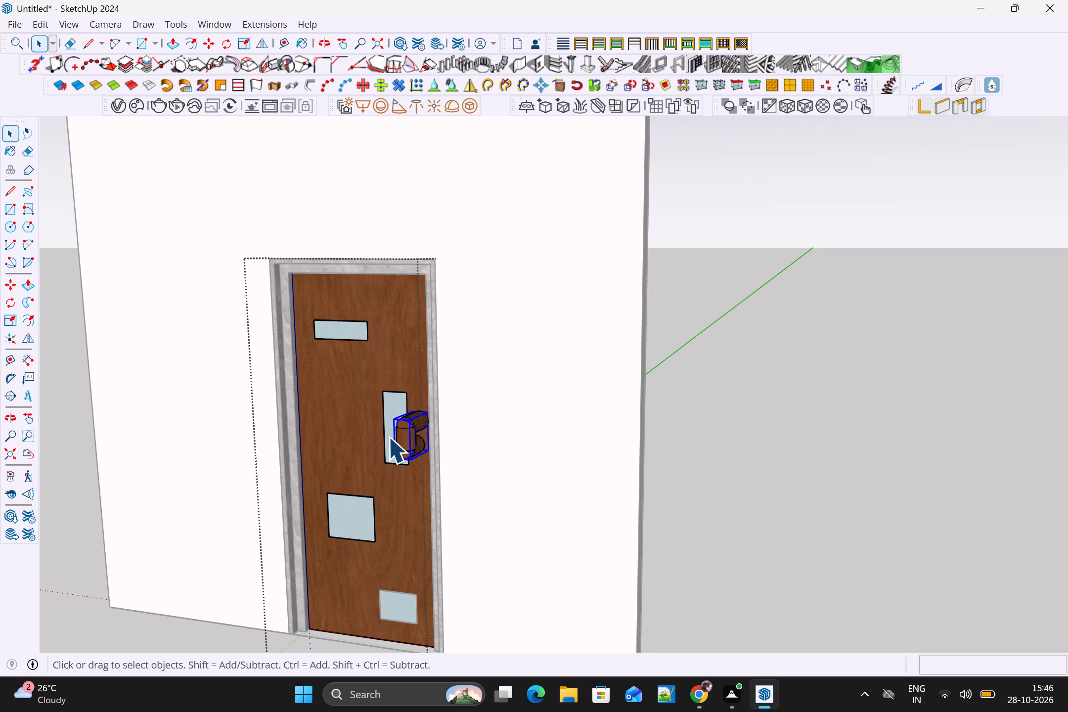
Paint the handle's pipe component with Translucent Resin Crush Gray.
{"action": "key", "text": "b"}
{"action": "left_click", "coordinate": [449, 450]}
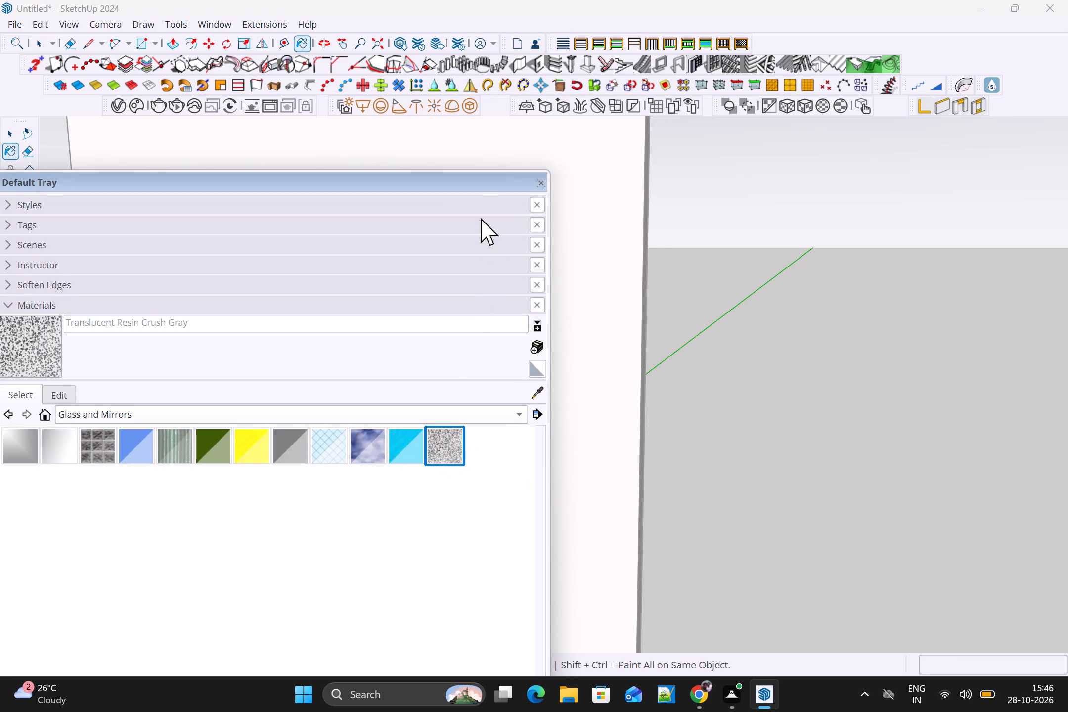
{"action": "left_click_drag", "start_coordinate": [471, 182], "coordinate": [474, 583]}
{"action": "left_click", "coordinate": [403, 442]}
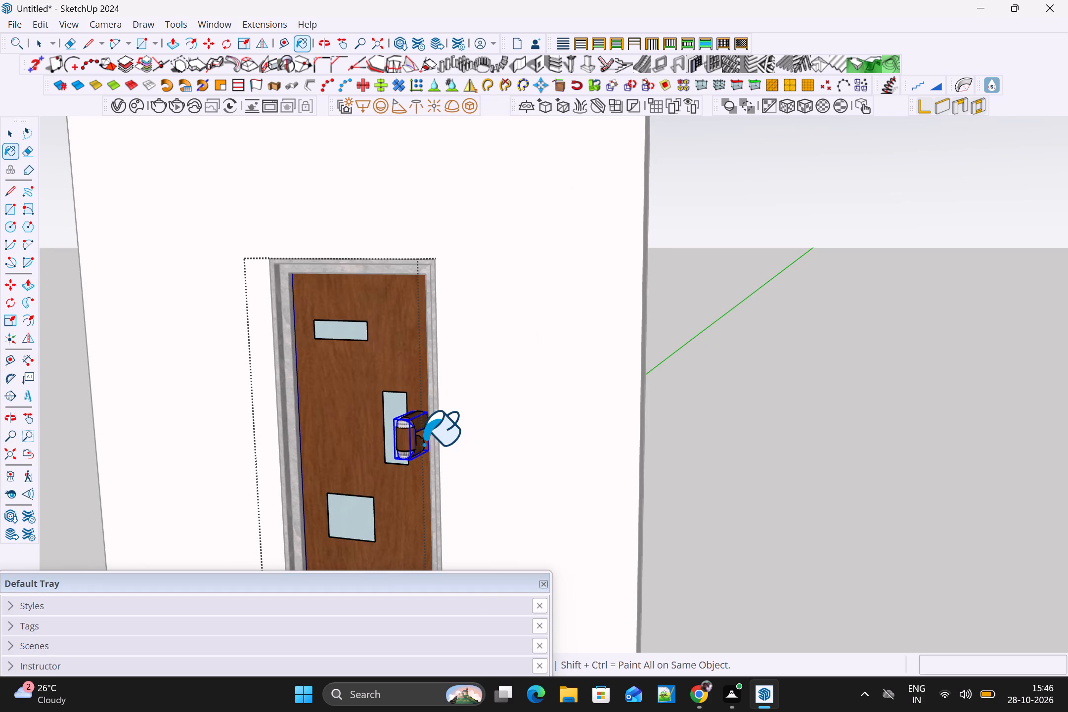
Paint both the handle's pipe and tube with Wood Board Cork from the Wood collection, and leave the door group.
{"action": "left_click_drag", "start_coordinate": [432, 580], "coordinate": [846, 379]}
{"action": "left_click", "coordinate": [471, 503]}
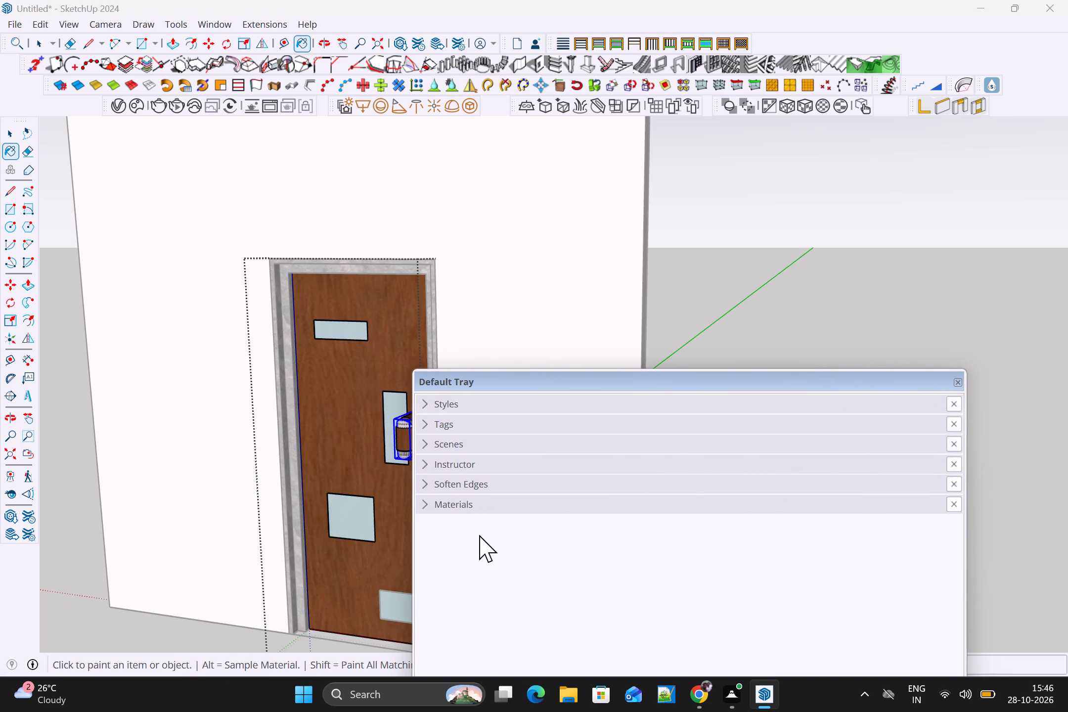
{"action": "left_click", "coordinate": [489, 501]}
{"action": "scroll", "coordinate": [488, 548], "scroll_direction": "down", "scroll_amount": 3}
{"action": "left_click", "coordinate": [534, 621]}
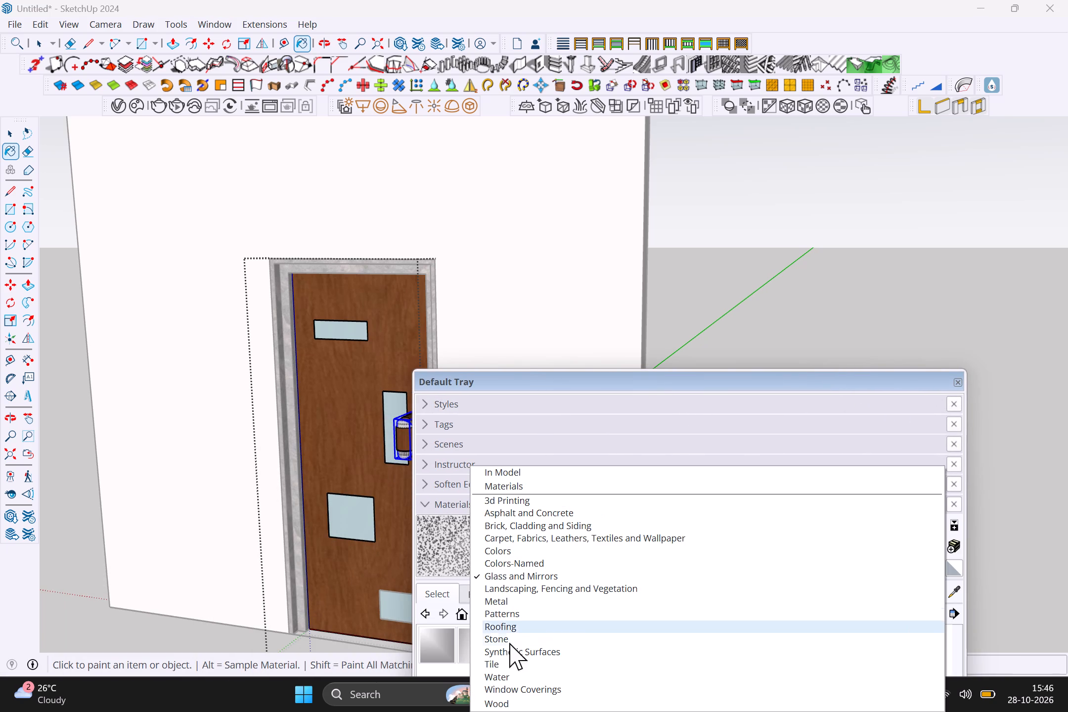
{"action": "scroll", "coordinate": [500, 703], "scroll_direction": "down", "scroll_amount": 3}
{"action": "left_click", "coordinate": [502, 704]}
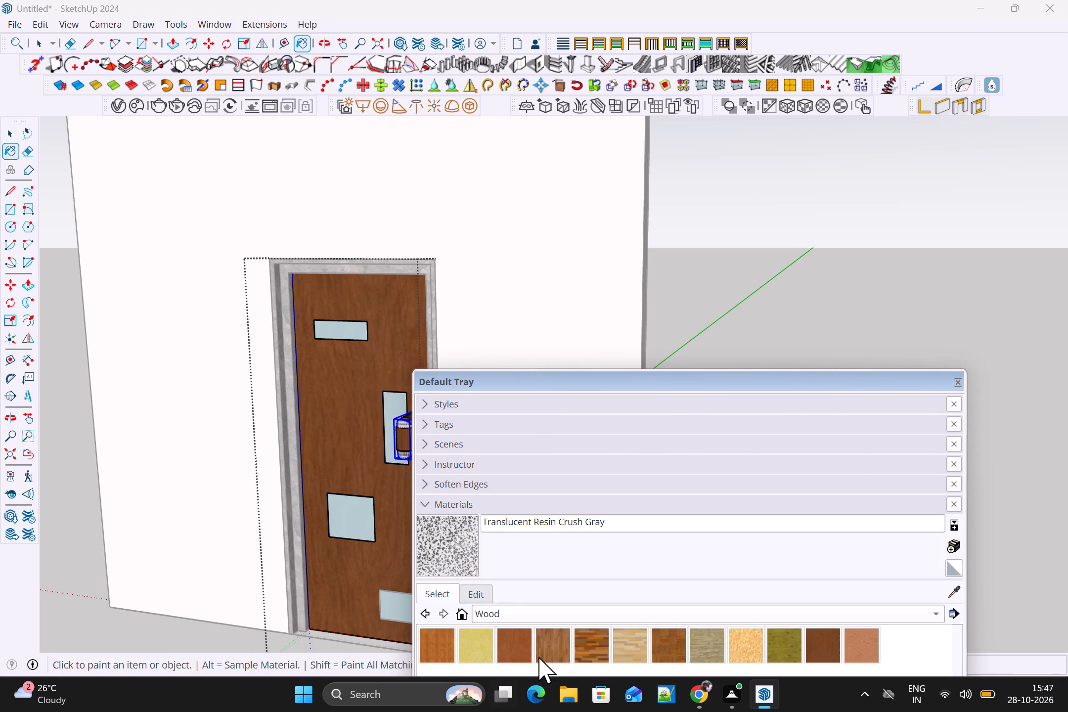
{"action": "left_click", "coordinate": [475, 657]}
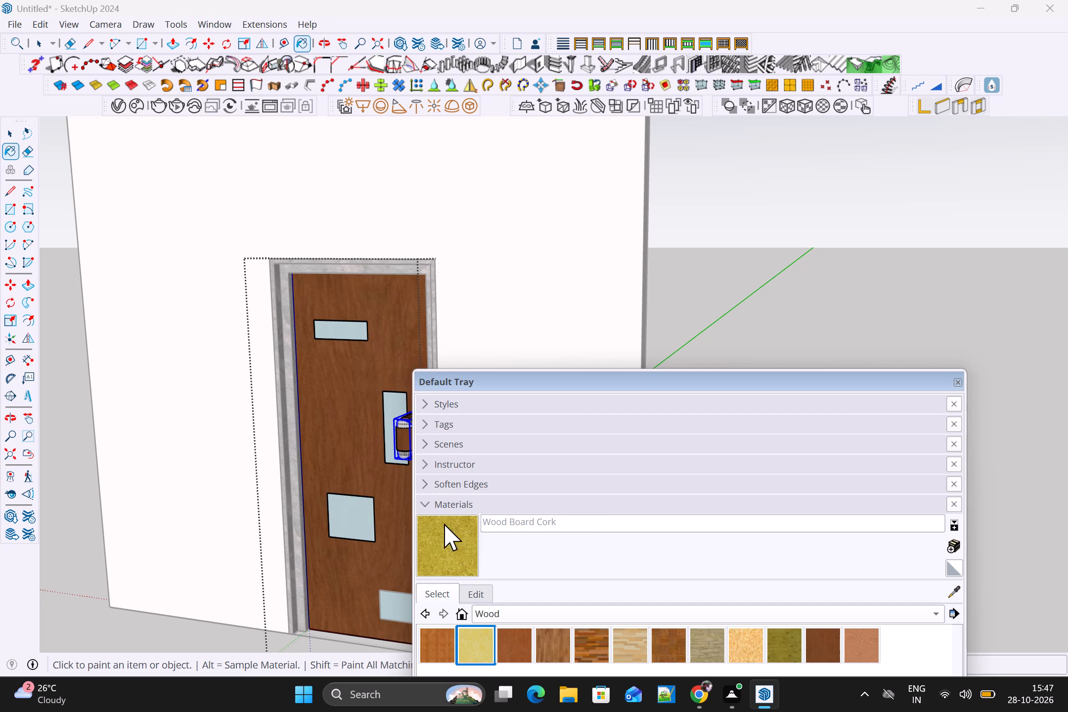
{"action": "left_click_drag", "start_coordinate": [647, 382], "coordinate": [1062, 327]}
{"action": "left_click", "coordinate": [402, 433]}
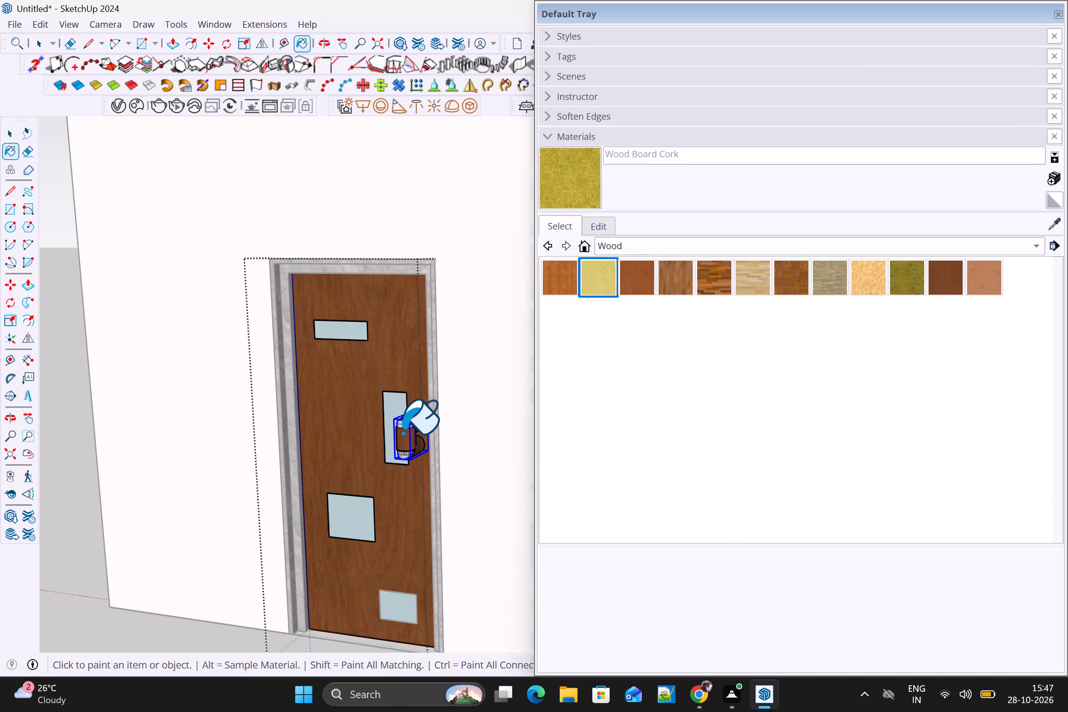
{"action": "scroll", "coordinate": [407, 438], "scroll_direction": "up", "scroll_amount": 8}
{"action": "left_click", "coordinate": [420, 401]}
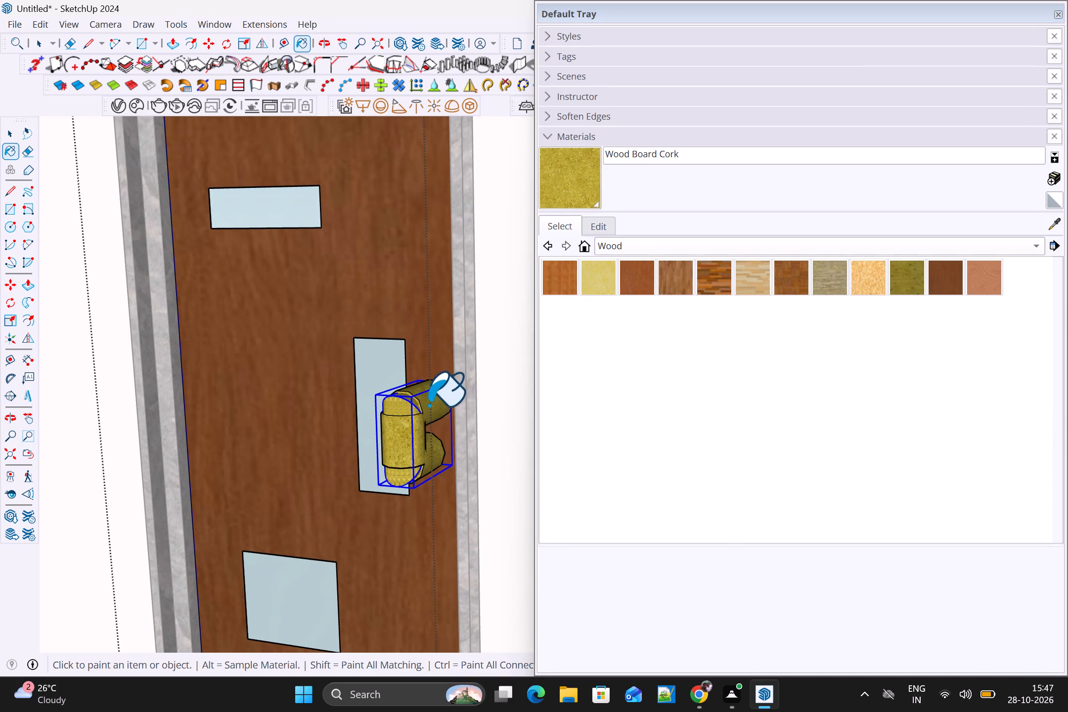
{"action": "left_click", "coordinate": [1060, 12]}
{"action": "scroll", "coordinate": [924, 172], "scroll_direction": "down", "scroll_amount": 4}
{"action": "key", "text": "space"}
{"action": "scroll", "coordinate": [584, 401], "scroll_direction": "down", "scroll_amount": 4}
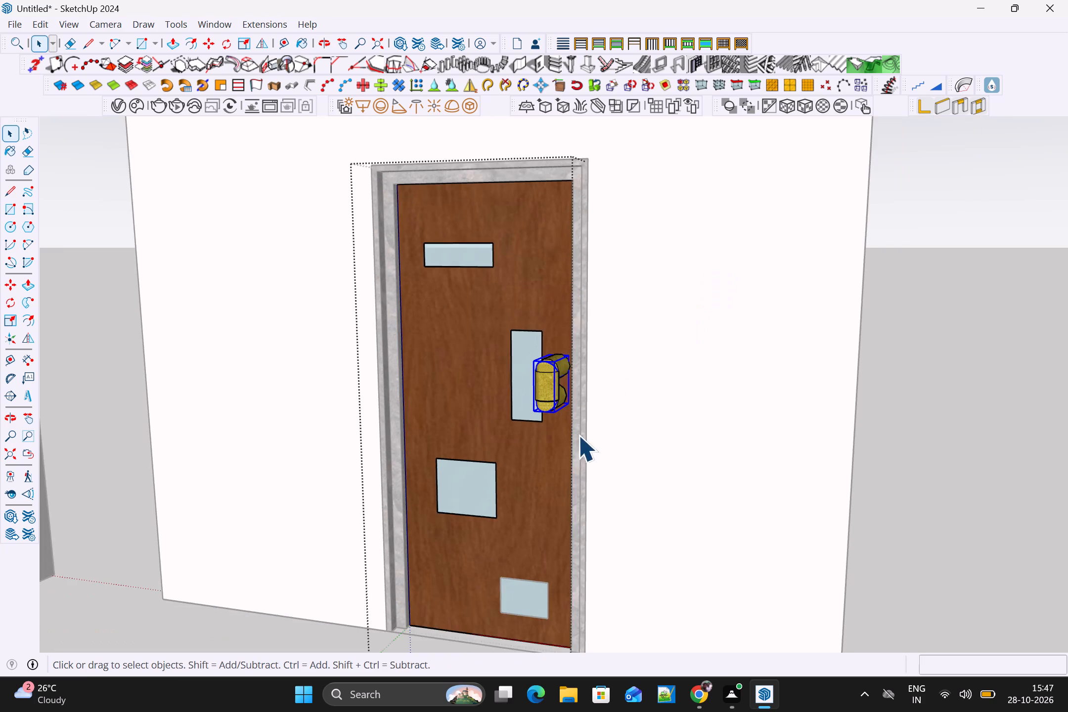
{"action": "scroll", "coordinate": [578, 435], "scroll_direction": "down", "scroll_amount": 3}
{"action": "scroll", "coordinate": [557, 557], "scroll_direction": "down", "scroll_amount": 3}
{"action": "middle_click_drag", "start_coordinate": [560, 555], "coordinate": [714, 588]}
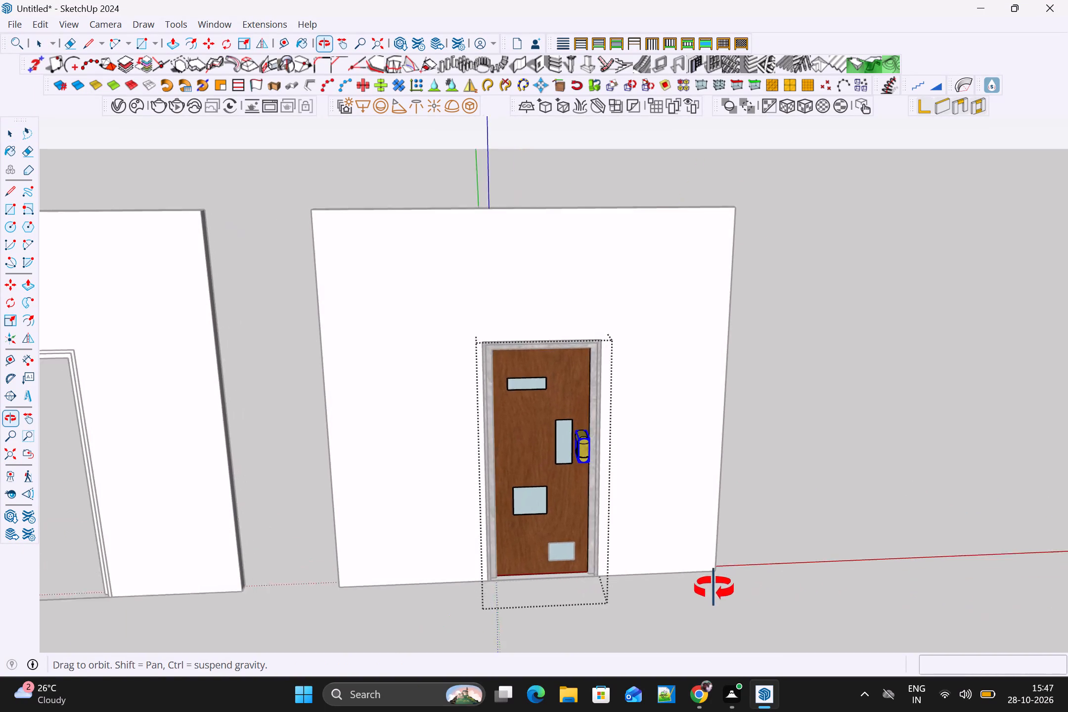
{"action": "middle_click_drag", "start_coordinate": [714, 588], "coordinate": [715, 588]}
{"action": "left_click", "coordinate": [811, 484]}
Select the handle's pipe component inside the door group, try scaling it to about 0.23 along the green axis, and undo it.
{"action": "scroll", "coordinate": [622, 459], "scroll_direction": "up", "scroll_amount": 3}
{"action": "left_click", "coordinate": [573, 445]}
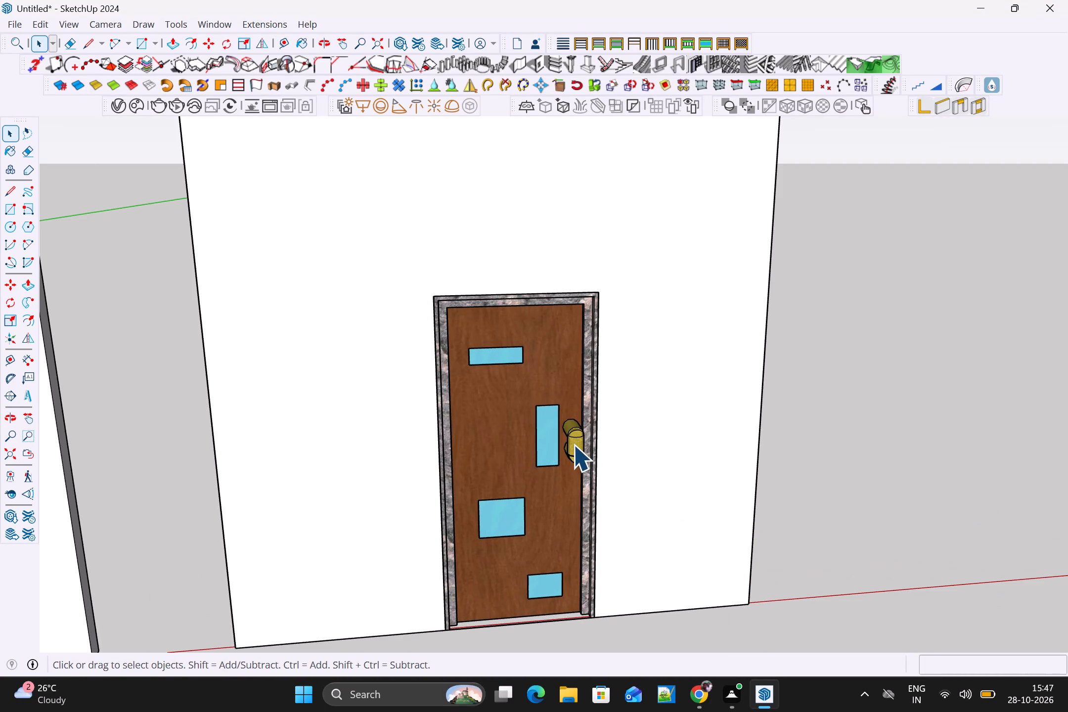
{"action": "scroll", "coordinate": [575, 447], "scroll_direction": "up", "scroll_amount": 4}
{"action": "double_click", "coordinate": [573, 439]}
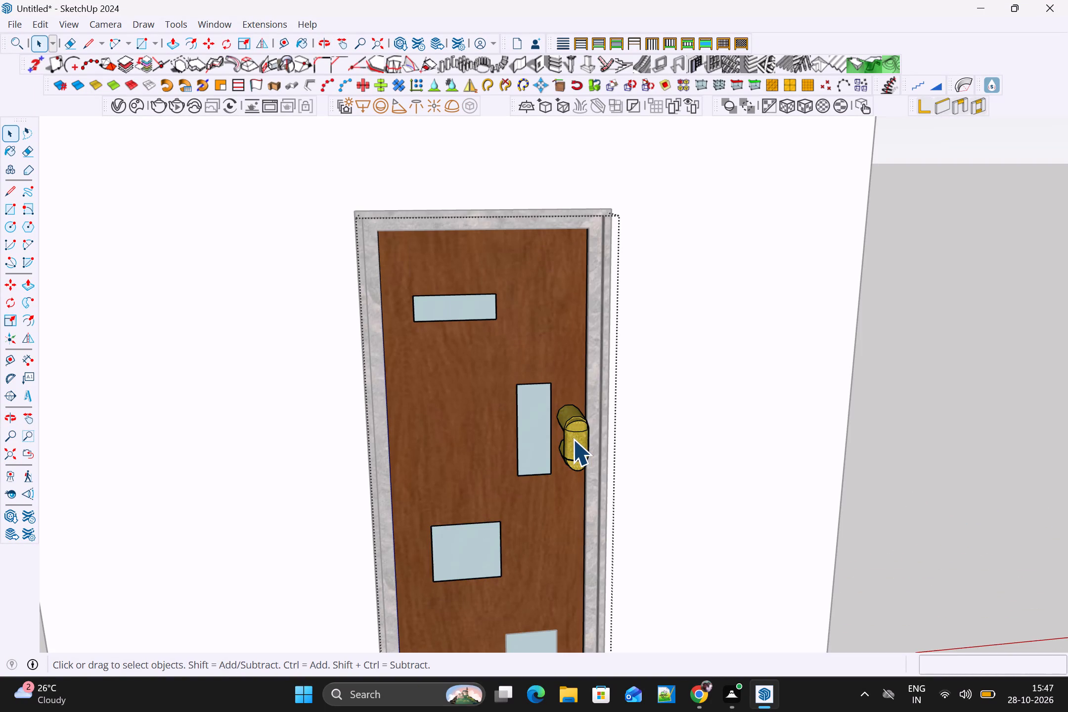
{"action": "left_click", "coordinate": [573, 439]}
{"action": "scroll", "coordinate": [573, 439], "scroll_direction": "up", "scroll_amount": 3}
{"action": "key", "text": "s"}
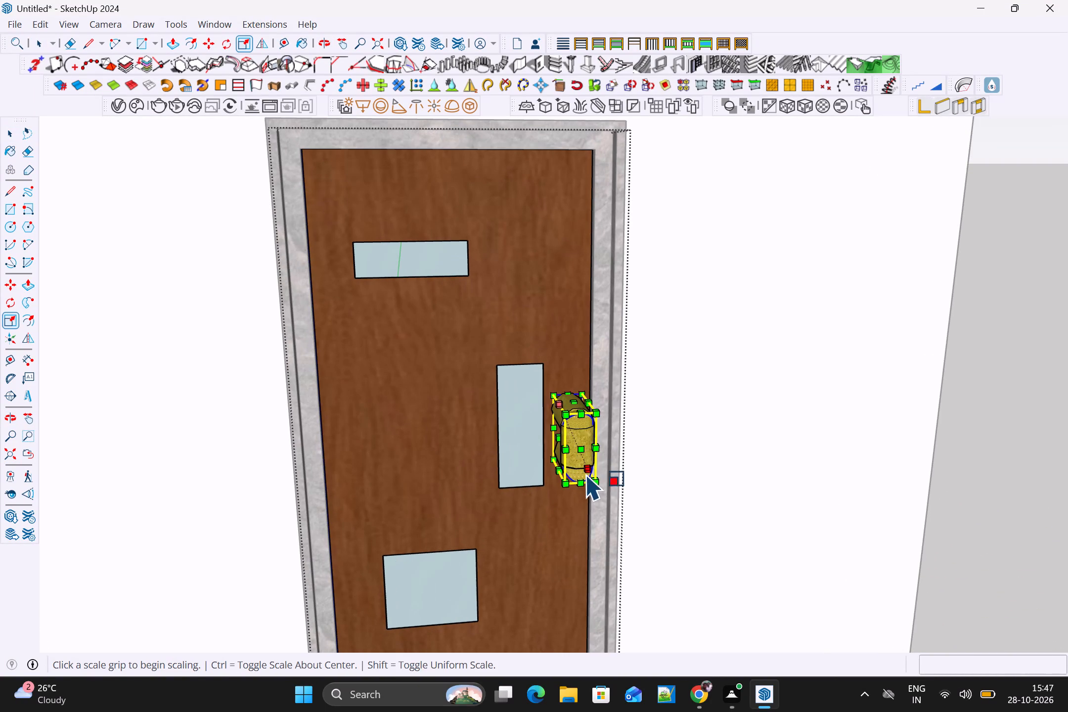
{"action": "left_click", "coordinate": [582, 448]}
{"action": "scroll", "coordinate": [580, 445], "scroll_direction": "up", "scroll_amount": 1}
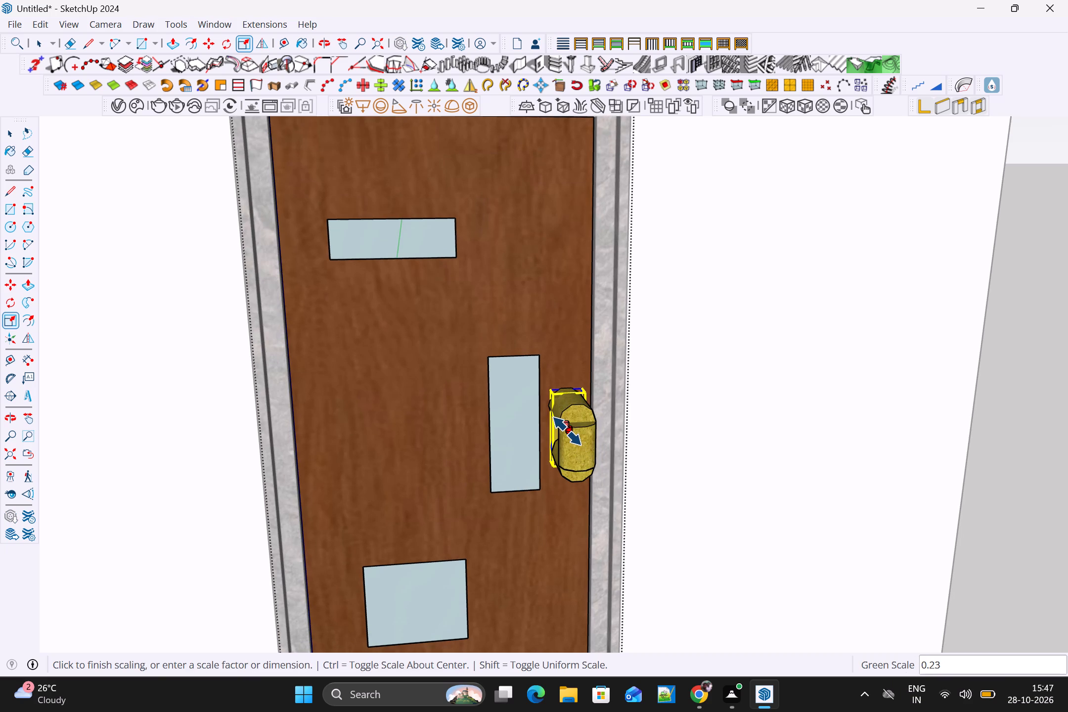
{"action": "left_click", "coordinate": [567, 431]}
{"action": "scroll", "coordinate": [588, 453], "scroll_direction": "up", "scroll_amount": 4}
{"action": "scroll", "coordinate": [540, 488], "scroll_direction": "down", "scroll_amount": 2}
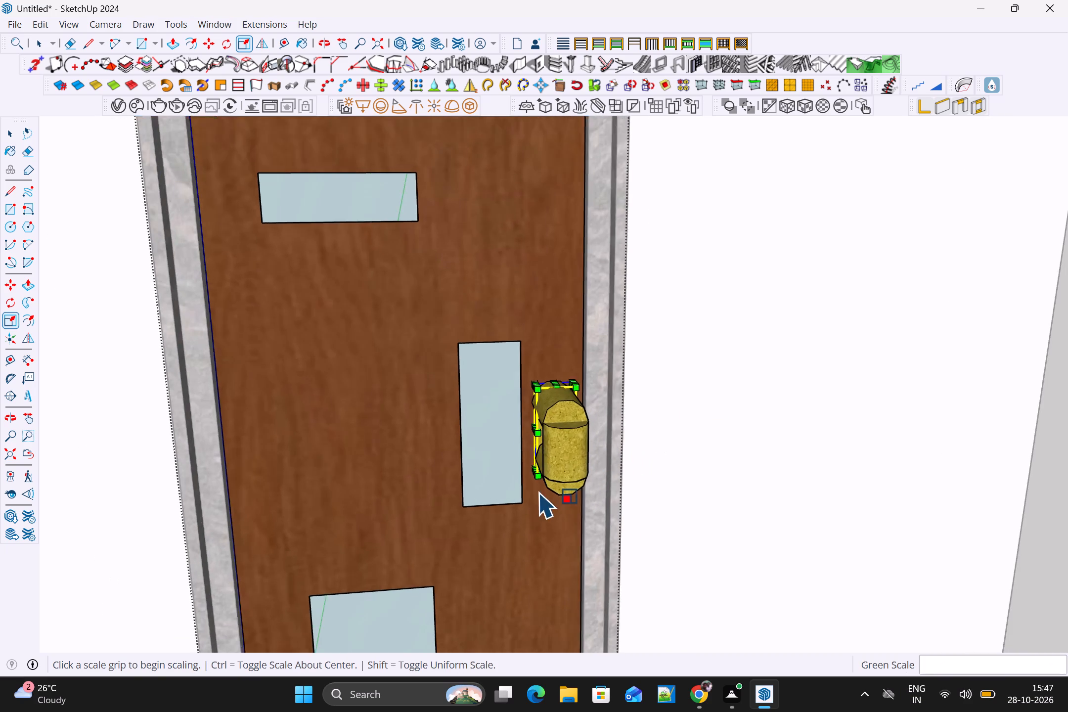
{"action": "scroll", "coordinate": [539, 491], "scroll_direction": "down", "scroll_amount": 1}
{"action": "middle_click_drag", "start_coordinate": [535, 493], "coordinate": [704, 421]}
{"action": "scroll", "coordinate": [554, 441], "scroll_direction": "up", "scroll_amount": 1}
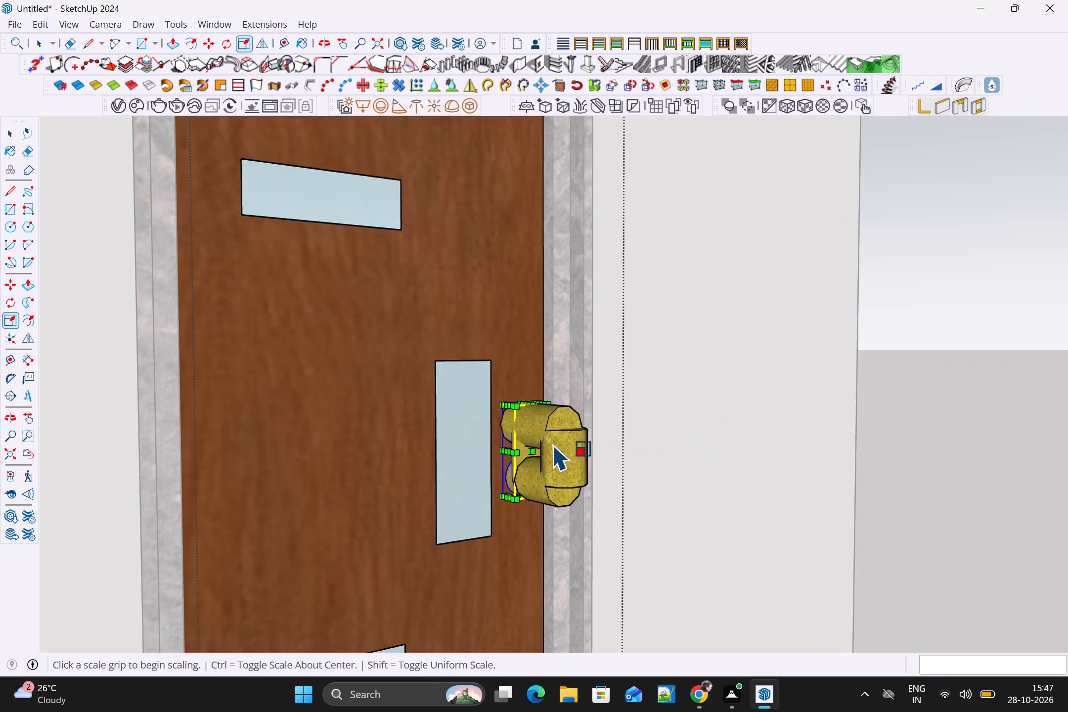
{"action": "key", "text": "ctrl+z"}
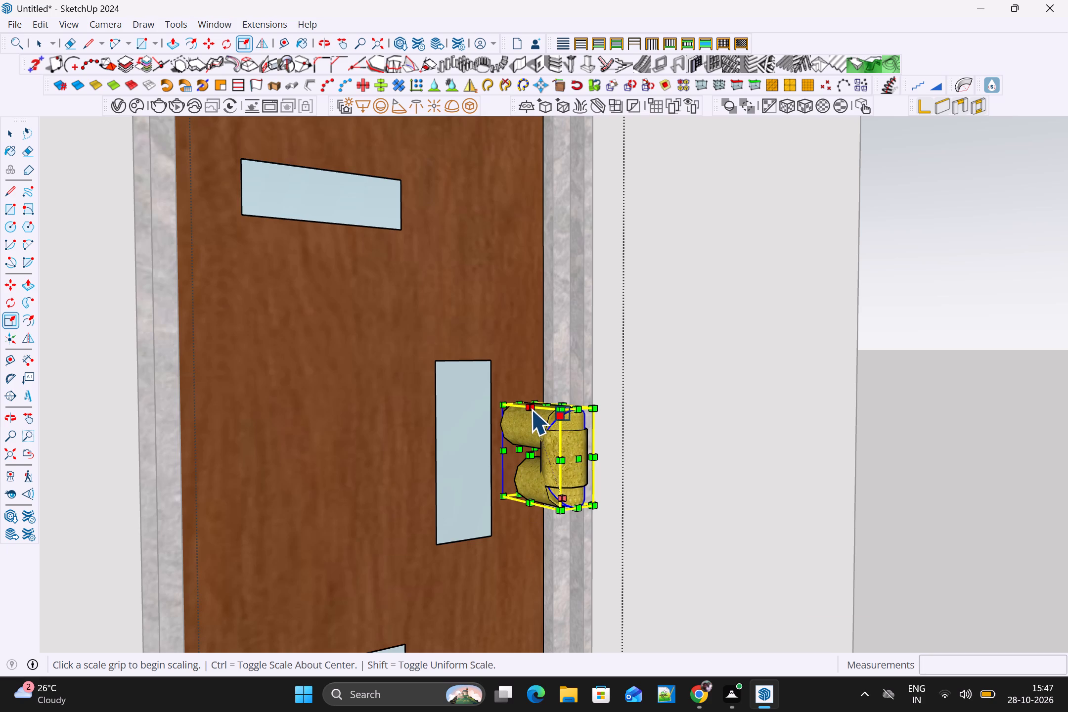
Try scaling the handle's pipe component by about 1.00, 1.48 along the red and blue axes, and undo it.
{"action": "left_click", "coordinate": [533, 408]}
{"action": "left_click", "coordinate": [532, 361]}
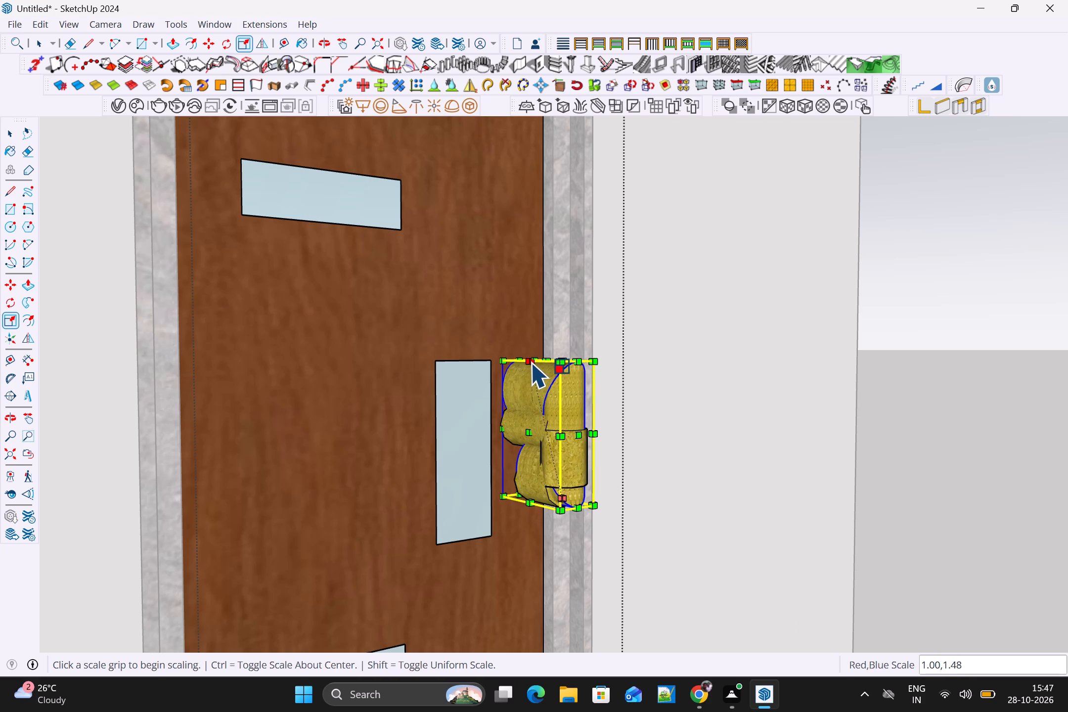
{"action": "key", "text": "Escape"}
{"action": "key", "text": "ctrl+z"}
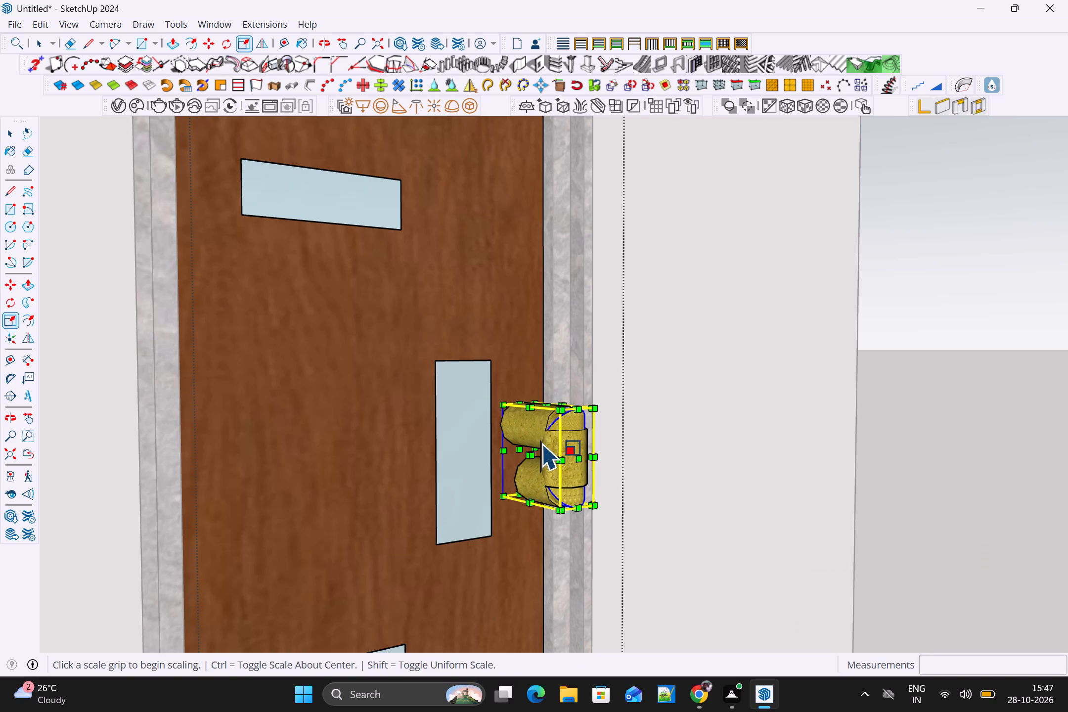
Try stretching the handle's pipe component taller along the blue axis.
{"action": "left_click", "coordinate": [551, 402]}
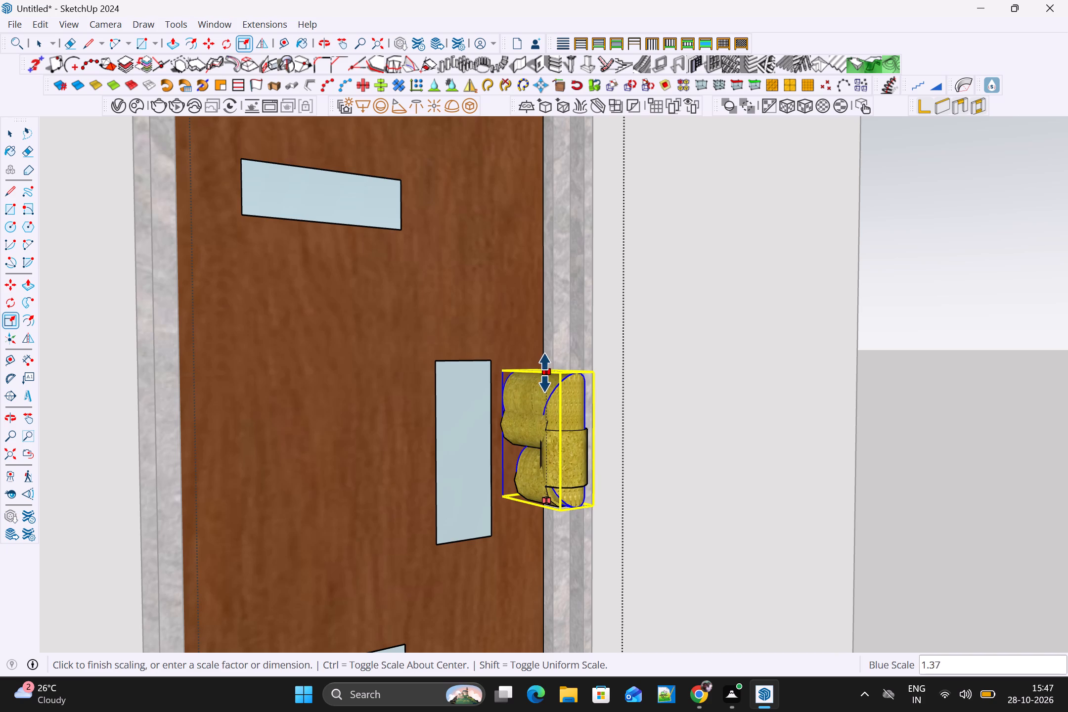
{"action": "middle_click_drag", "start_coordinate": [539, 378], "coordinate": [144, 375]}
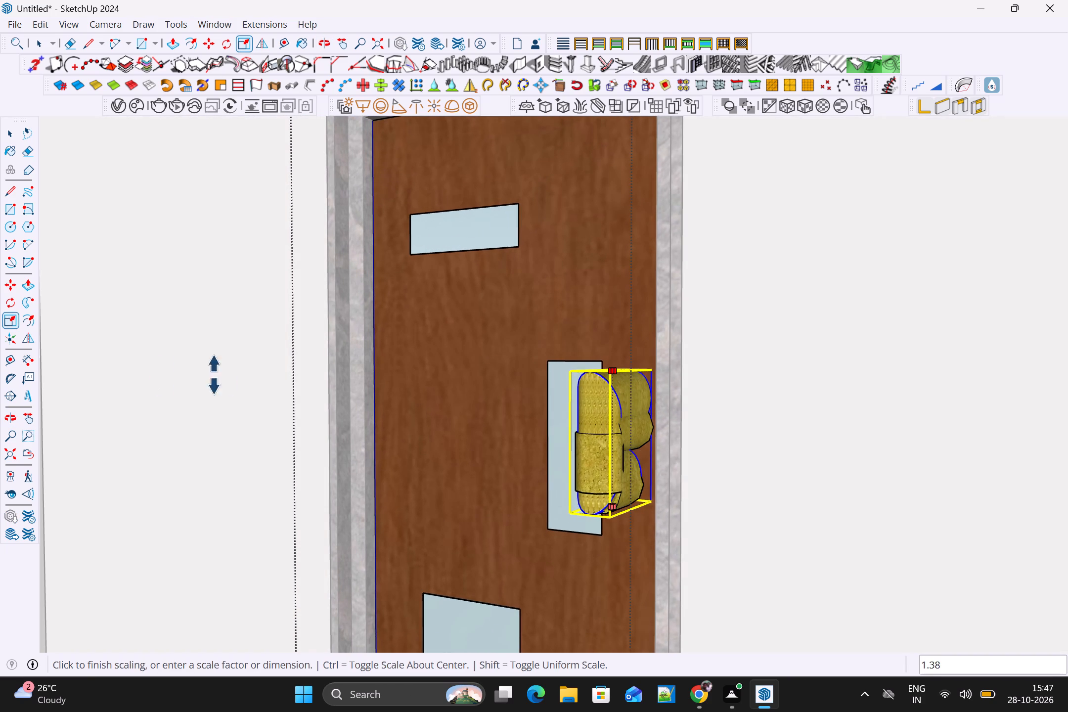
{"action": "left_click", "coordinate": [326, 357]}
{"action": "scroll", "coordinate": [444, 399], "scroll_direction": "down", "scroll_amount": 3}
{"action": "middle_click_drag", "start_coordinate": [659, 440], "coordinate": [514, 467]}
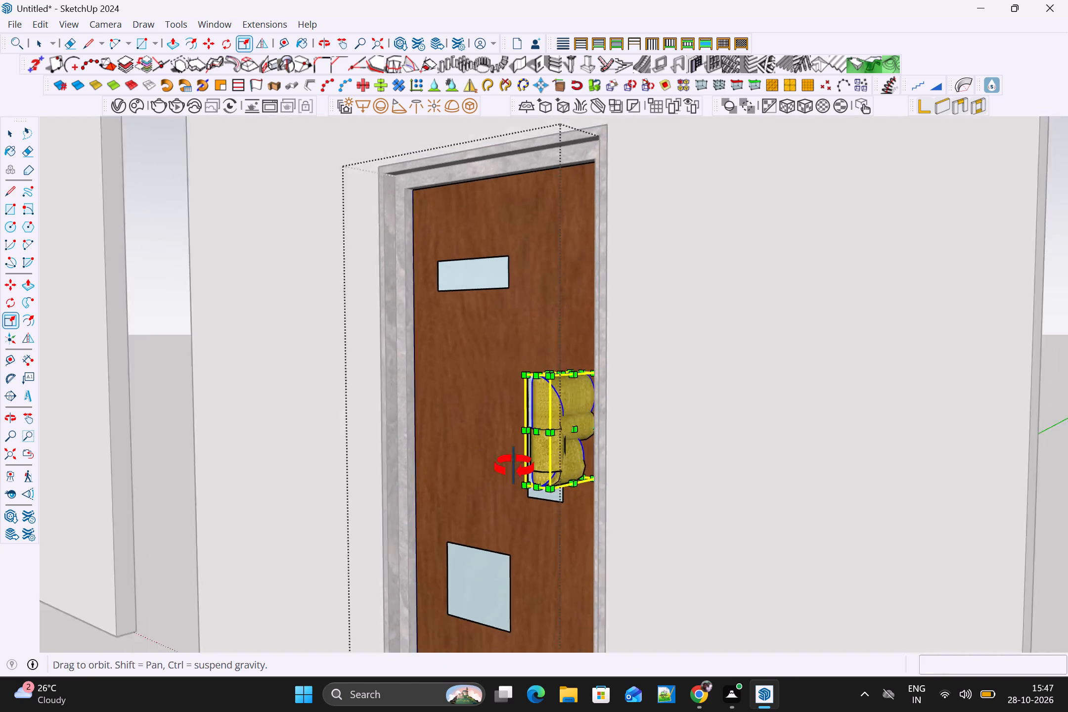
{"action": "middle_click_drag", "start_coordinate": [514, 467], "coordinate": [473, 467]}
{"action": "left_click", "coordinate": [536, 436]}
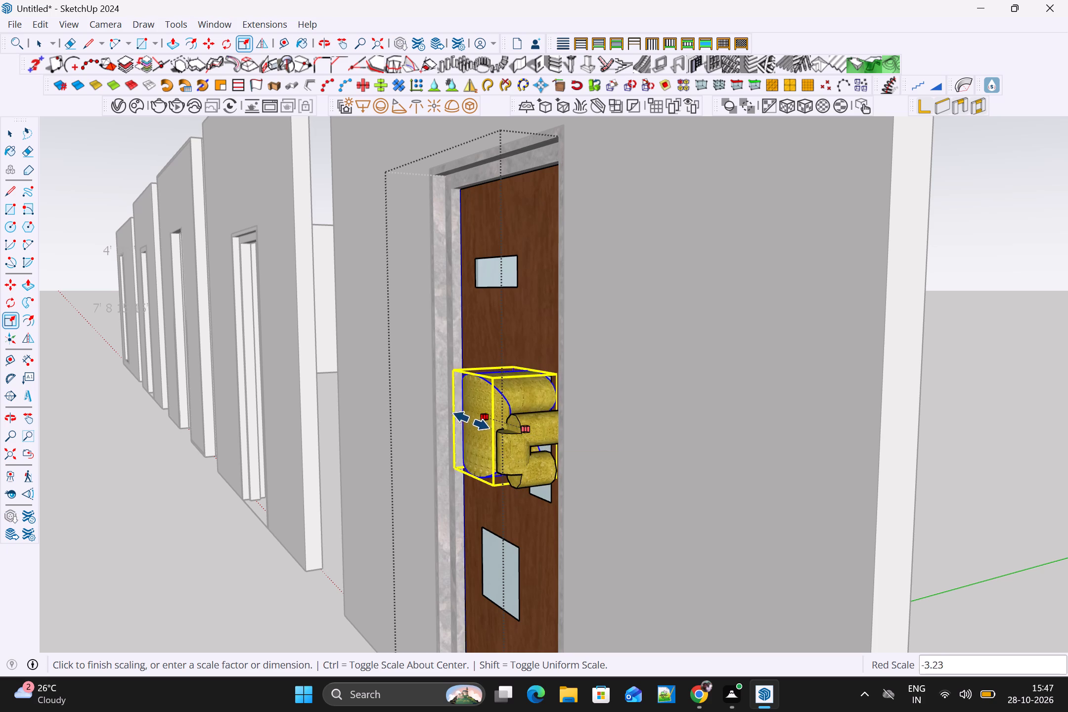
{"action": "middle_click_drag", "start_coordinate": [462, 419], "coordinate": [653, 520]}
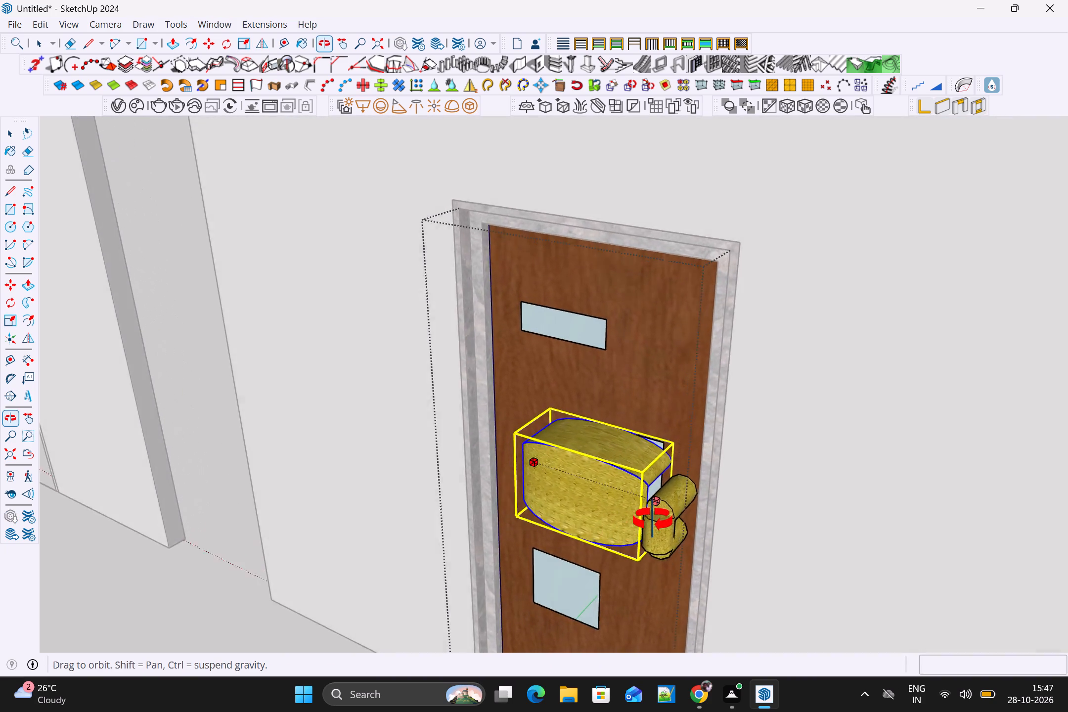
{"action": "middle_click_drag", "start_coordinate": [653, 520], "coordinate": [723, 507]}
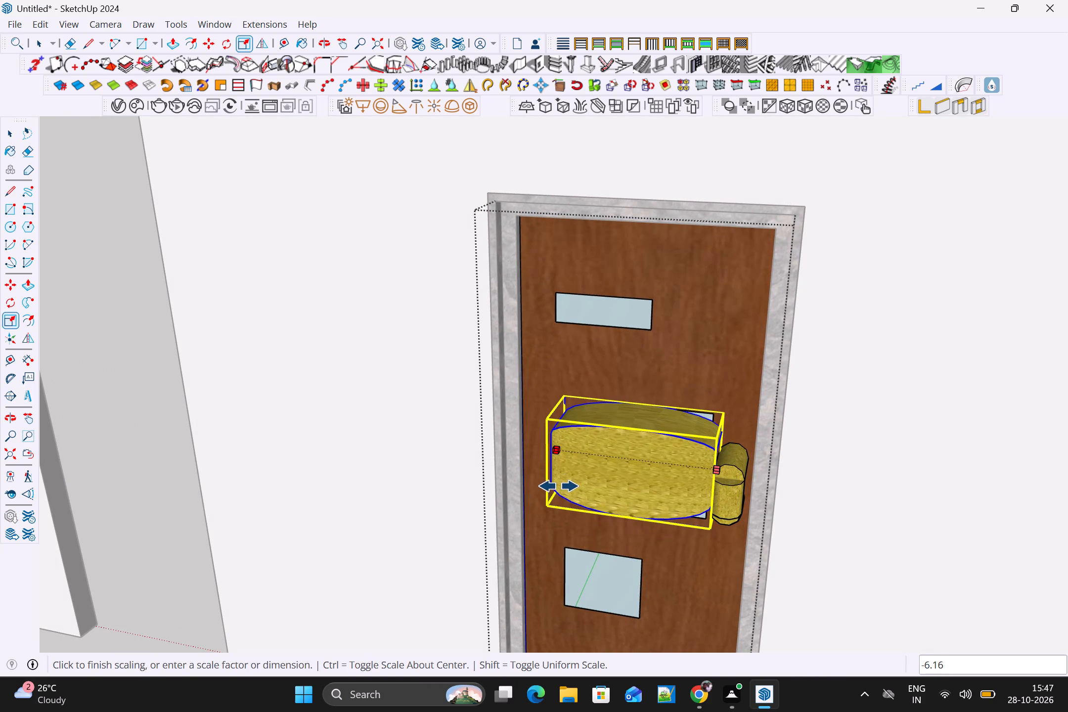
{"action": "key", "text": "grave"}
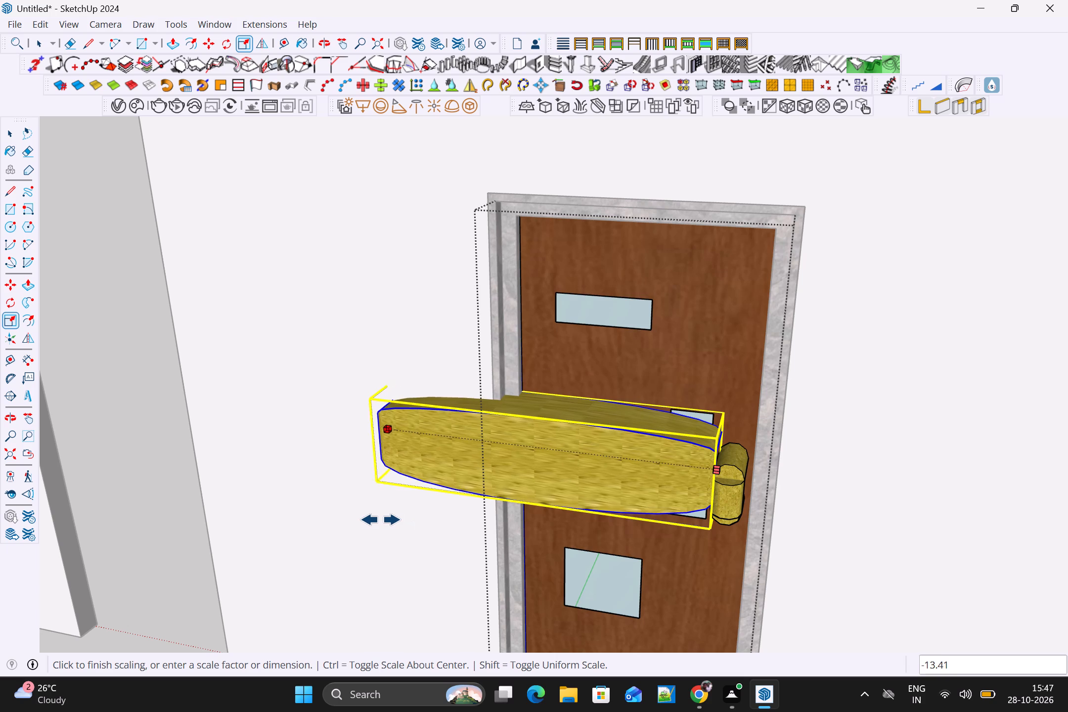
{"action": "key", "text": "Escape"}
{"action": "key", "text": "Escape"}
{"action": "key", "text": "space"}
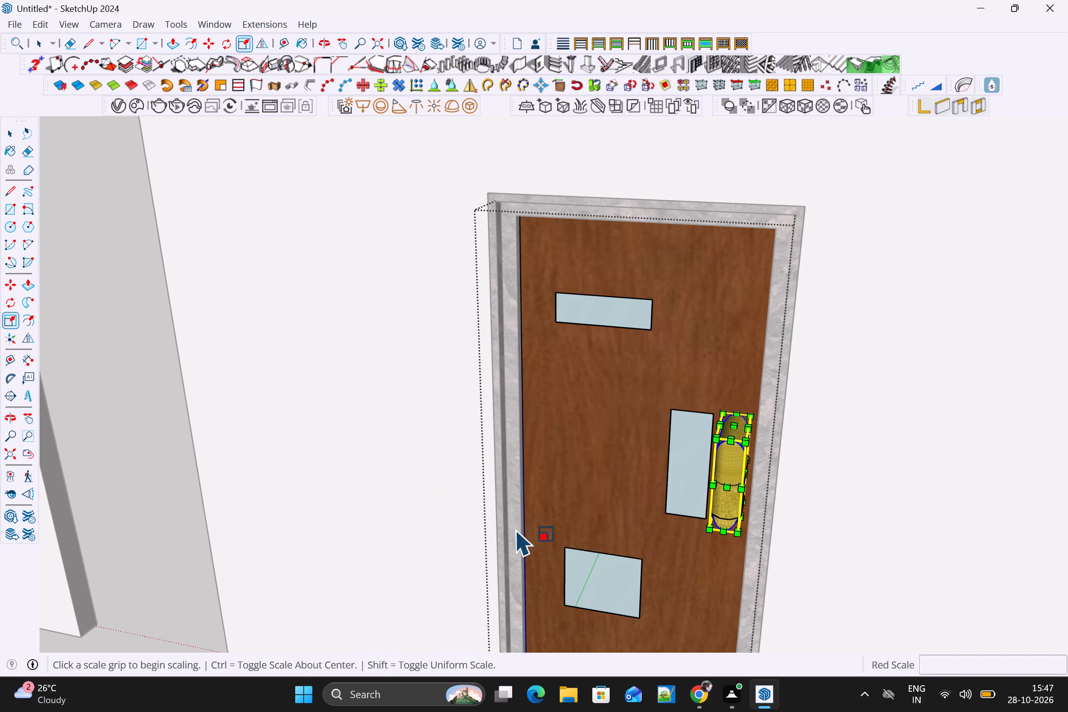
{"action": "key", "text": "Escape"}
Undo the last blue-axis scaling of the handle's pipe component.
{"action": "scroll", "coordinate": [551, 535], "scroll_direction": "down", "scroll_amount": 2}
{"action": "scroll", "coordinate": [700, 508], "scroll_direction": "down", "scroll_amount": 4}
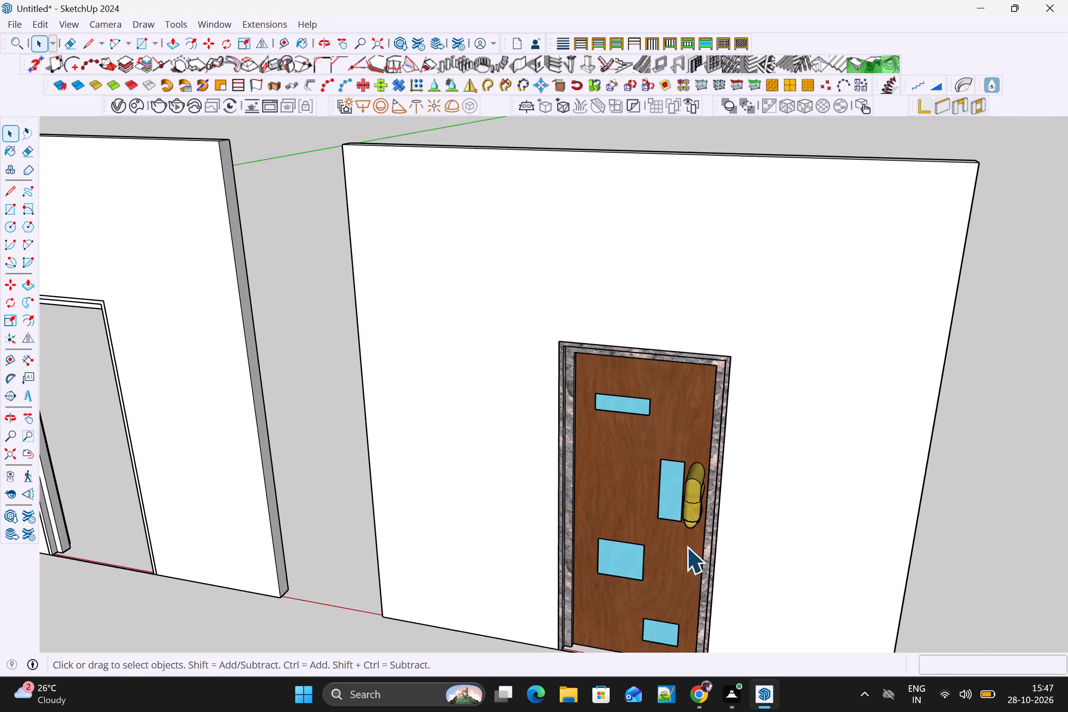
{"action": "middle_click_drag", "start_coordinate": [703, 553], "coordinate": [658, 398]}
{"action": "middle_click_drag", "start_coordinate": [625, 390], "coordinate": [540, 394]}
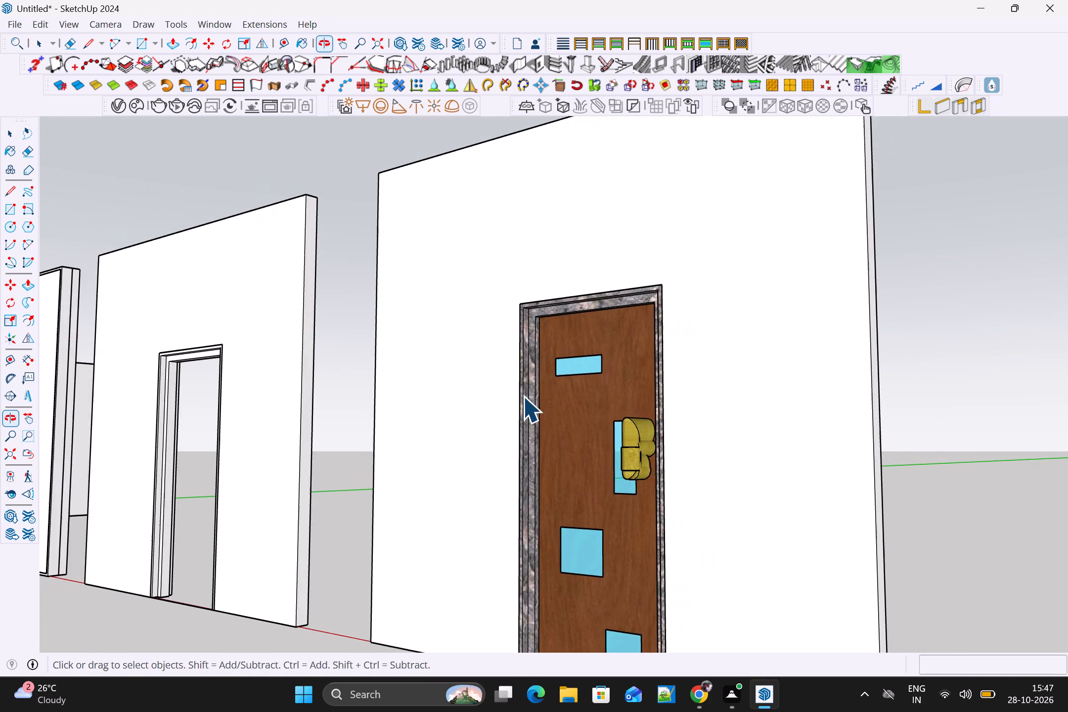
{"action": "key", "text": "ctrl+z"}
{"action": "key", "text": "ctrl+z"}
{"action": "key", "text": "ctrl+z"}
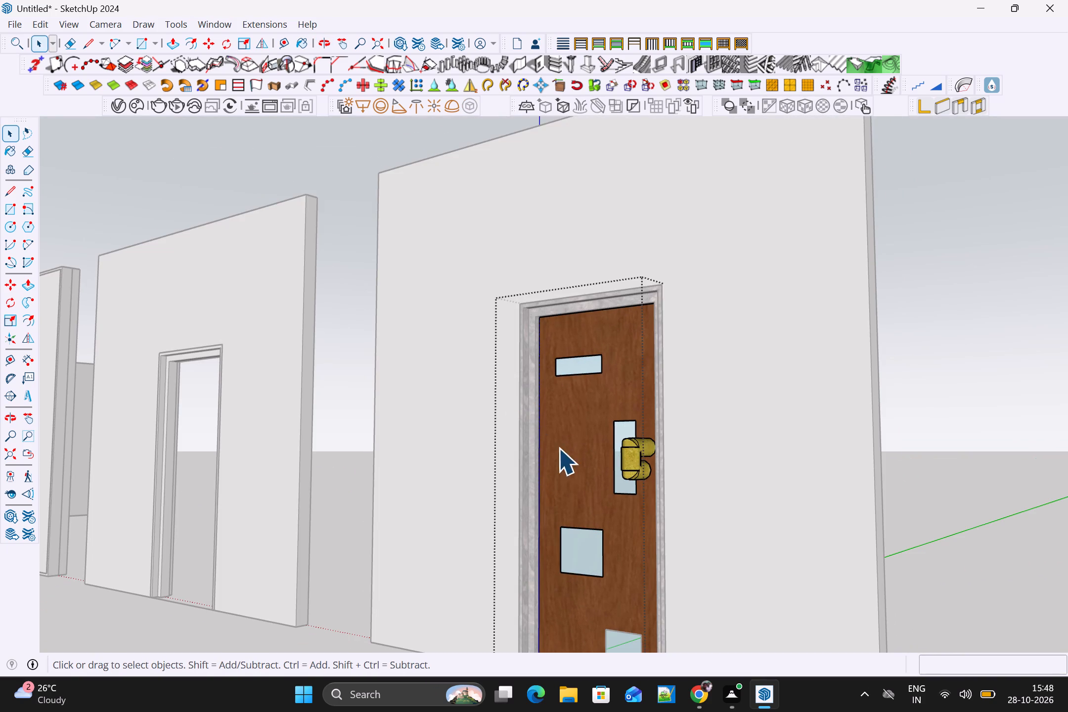
Leave the door group to return to the whole model.
{"action": "scroll", "coordinate": [693, 508], "scroll_direction": "down", "scroll_amount": 5}
{"action": "left_click", "coordinate": [1023, 504]}
Examine the wood door with its glass rectangles and cork handle, and its place in the row of wall panels.
{"action": "scroll", "coordinate": [947, 531], "scroll_direction": "down", "scroll_amount": 4}
{"action": "middle_click_drag", "start_coordinate": [929, 549], "coordinate": [1062, 615]}
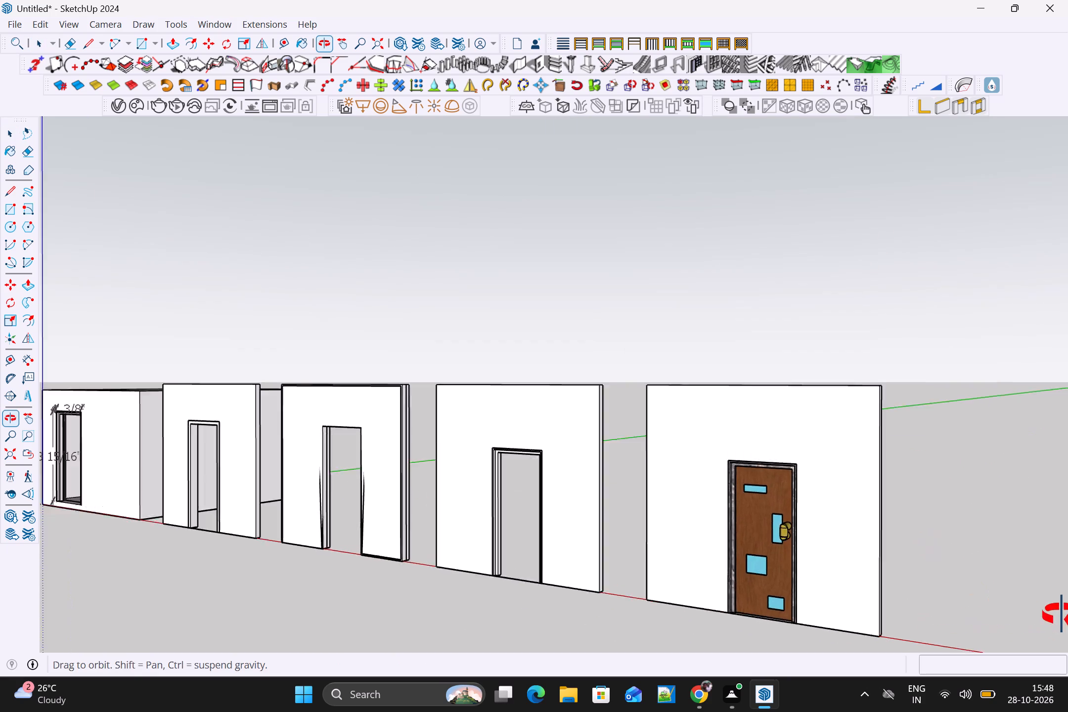
{"action": "middle_click_drag", "start_coordinate": [1062, 615], "coordinate": [1067, 614]}
{"action": "scroll", "coordinate": [924, 570], "scroll_direction": "up", "scroll_amount": 14}
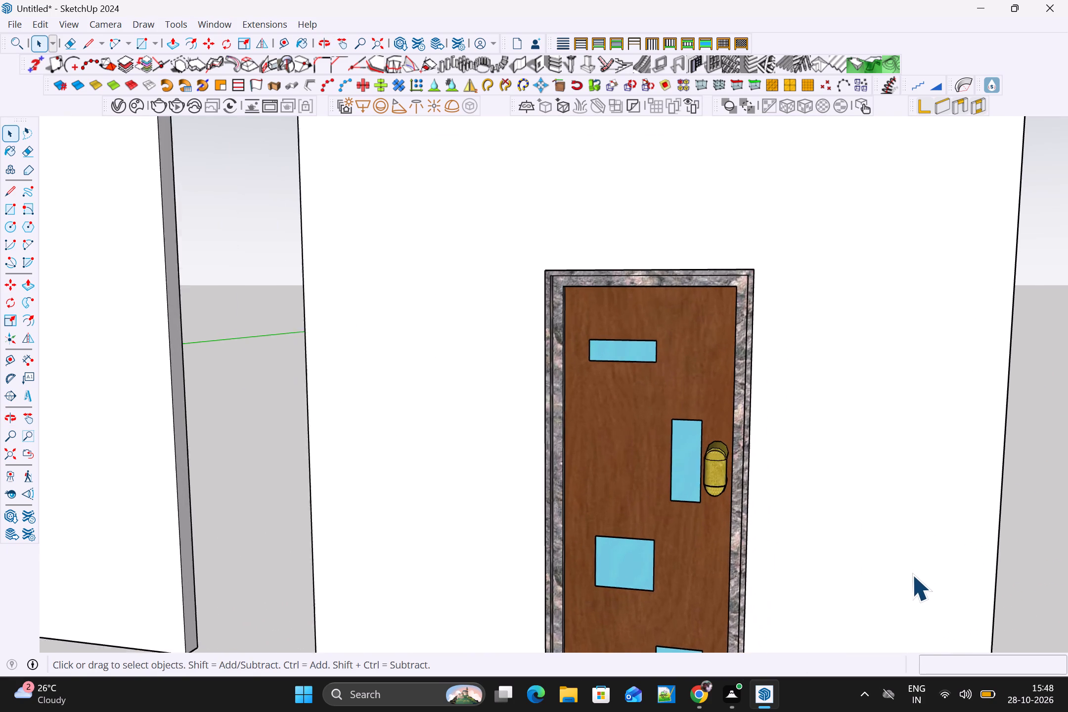
{"action": "scroll", "coordinate": [912, 575], "scroll_direction": "up", "scroll_amount": 1}
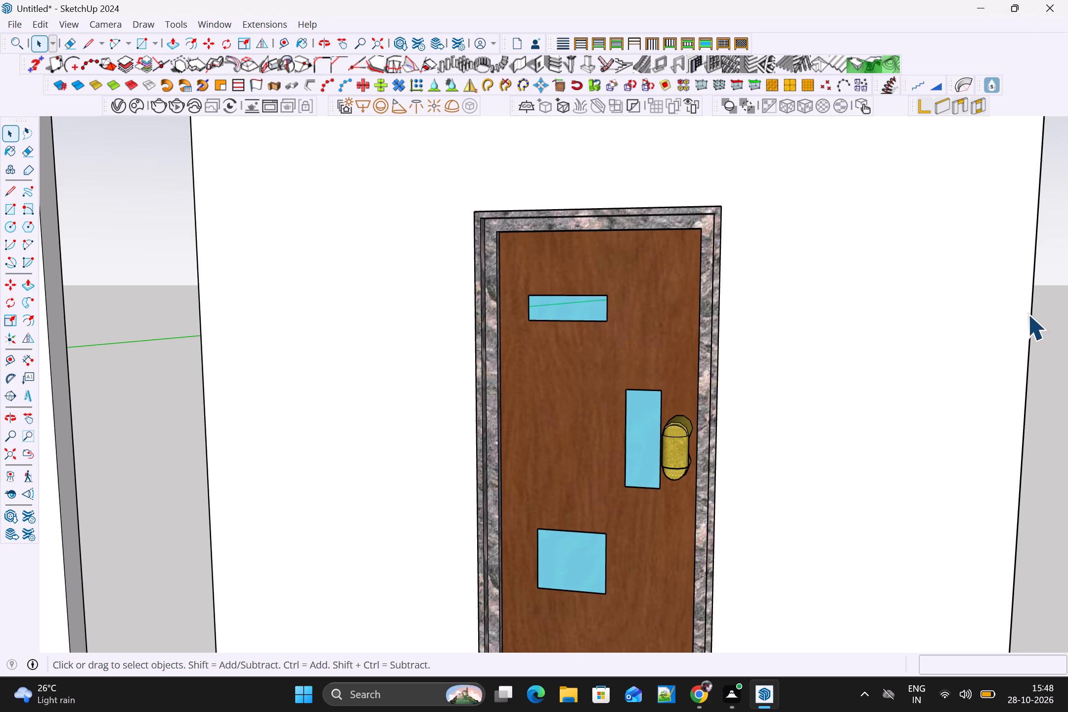
{"action": "scroll", "coordinate": [1030, 330], "scroll_direction": "down", "scroll_amount": 2}
{"action": "scroll", "coordinate": [1036, 345], "scroll_direction": "up", "scroll_amount": 1}
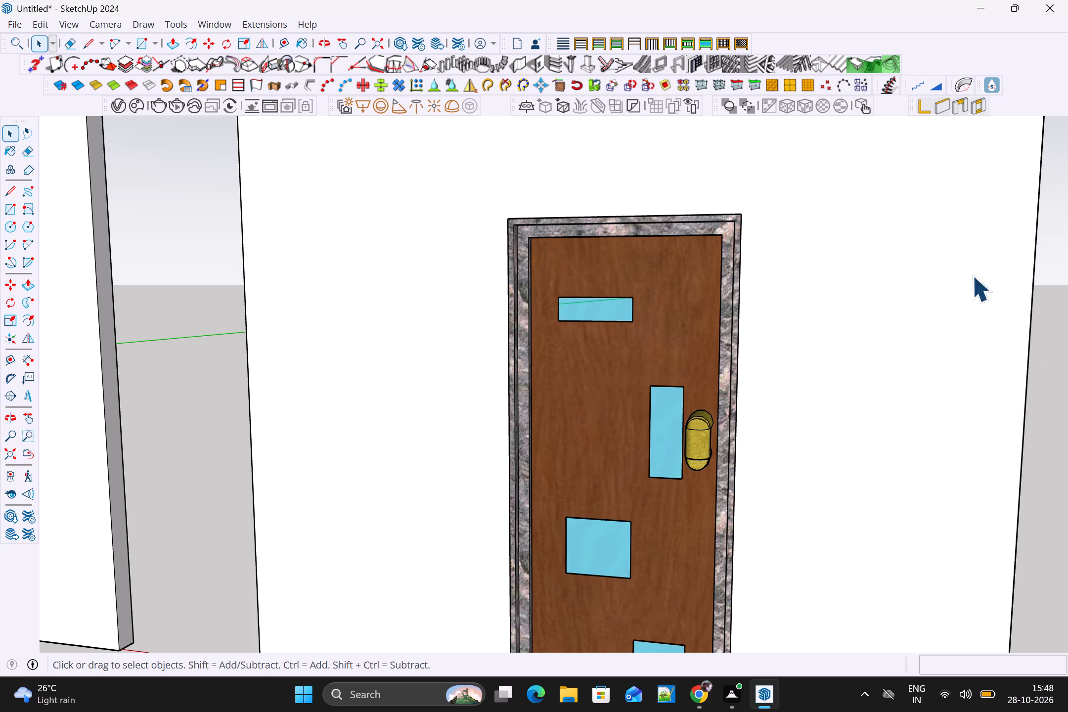
{"action": "scroll", "coordinate": [974, 283], "scroll_direction": "down", "scroll_amount": 8}
{"action": "scroll", "coordinate": [937, 393], "scroll_direction": "down", "scroll_amount": 2}
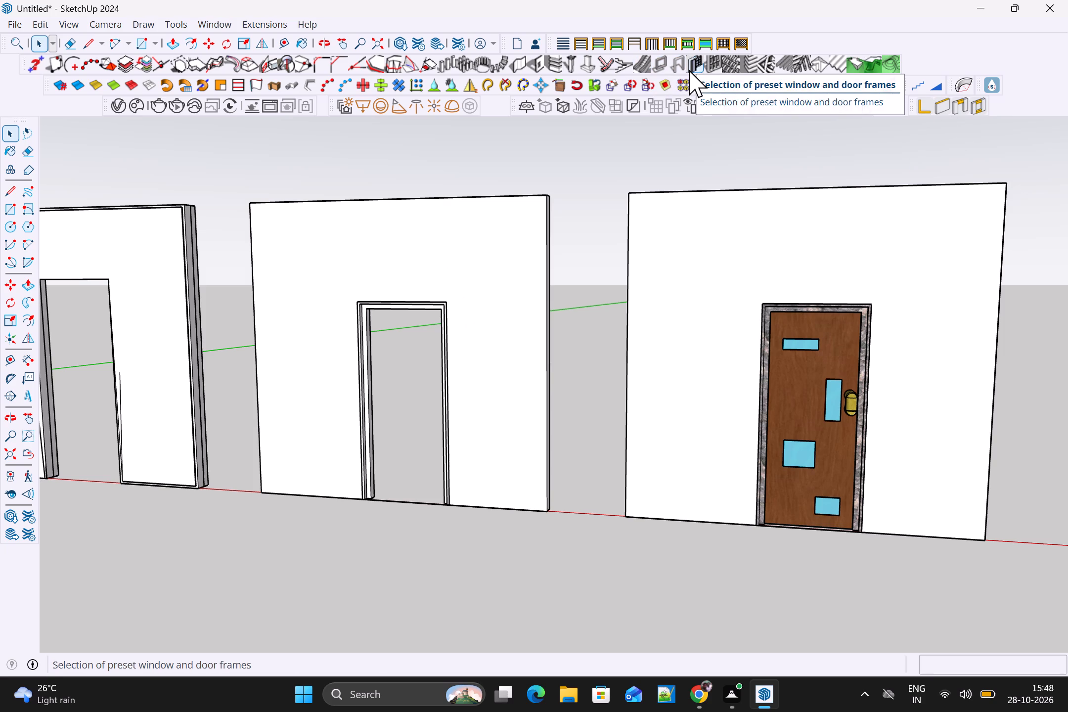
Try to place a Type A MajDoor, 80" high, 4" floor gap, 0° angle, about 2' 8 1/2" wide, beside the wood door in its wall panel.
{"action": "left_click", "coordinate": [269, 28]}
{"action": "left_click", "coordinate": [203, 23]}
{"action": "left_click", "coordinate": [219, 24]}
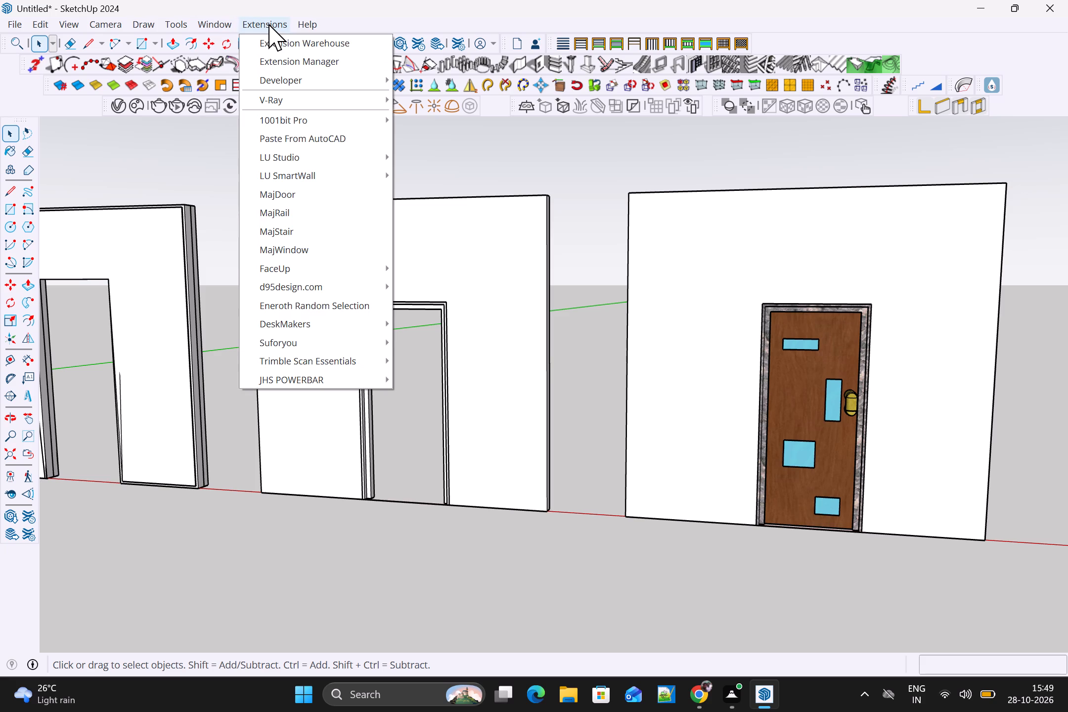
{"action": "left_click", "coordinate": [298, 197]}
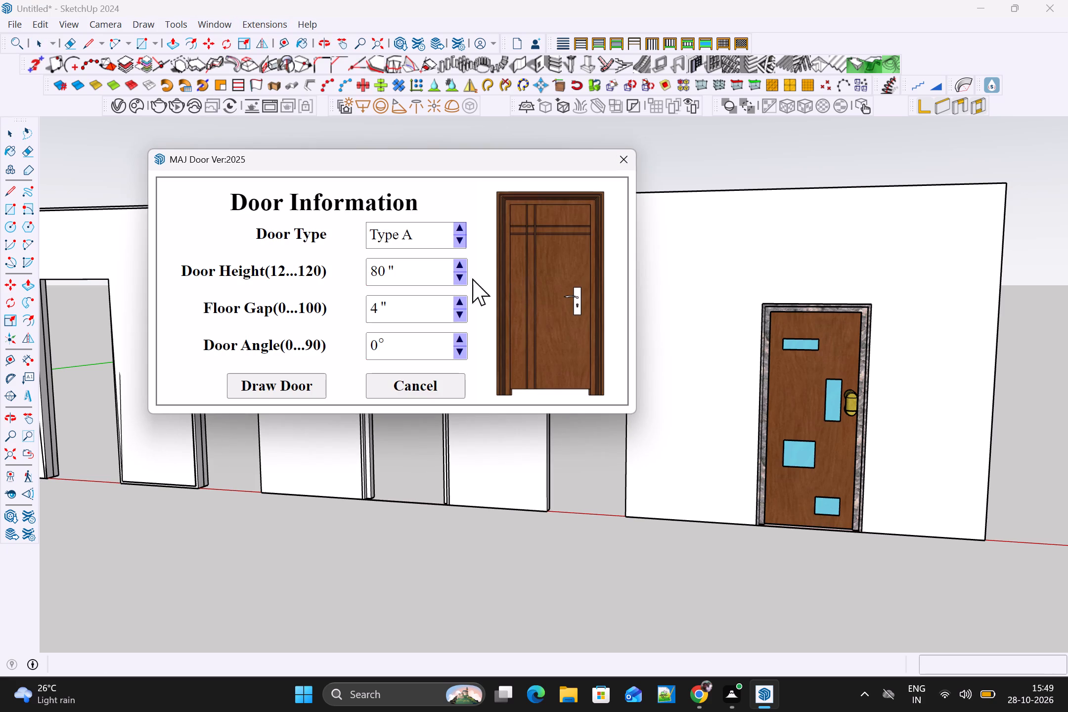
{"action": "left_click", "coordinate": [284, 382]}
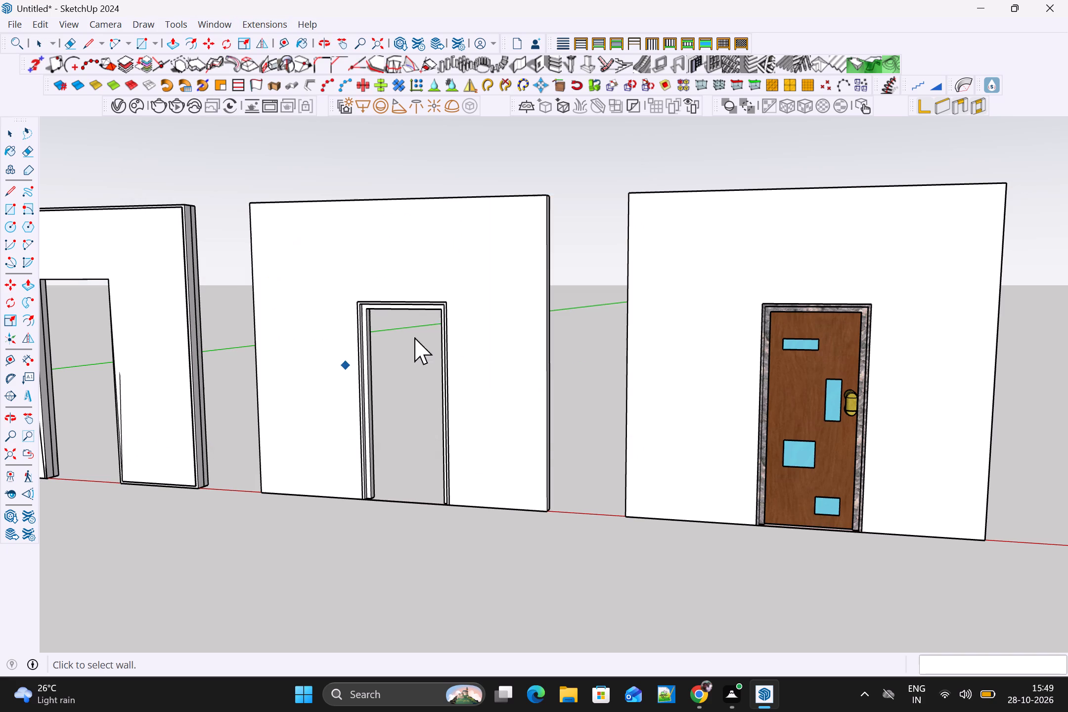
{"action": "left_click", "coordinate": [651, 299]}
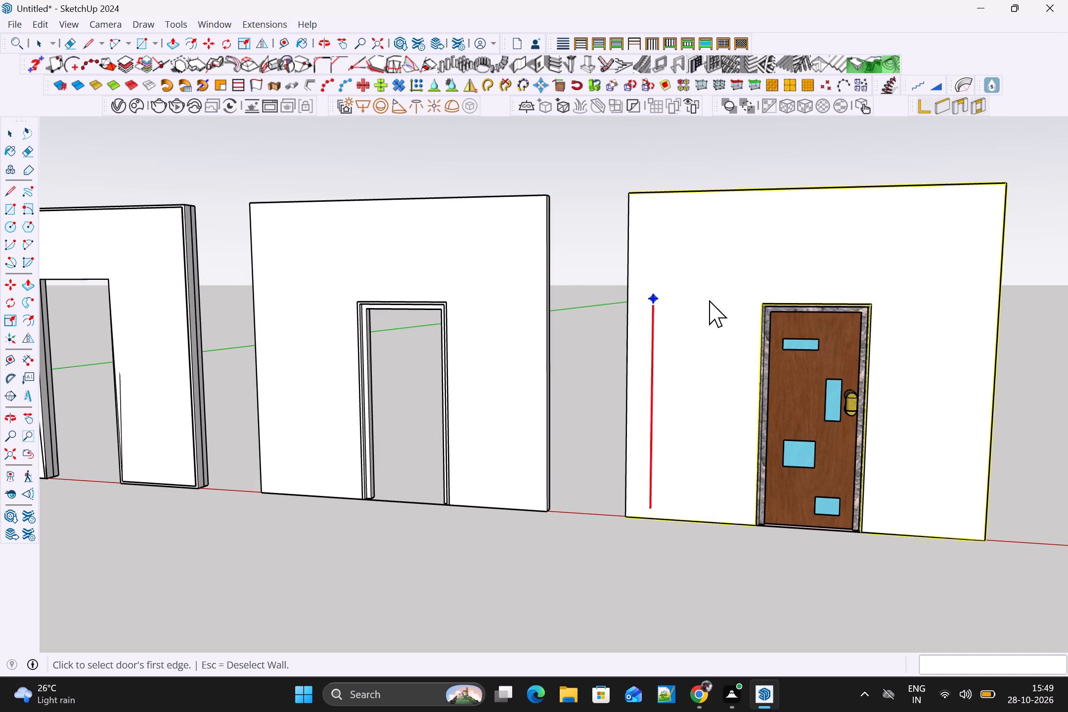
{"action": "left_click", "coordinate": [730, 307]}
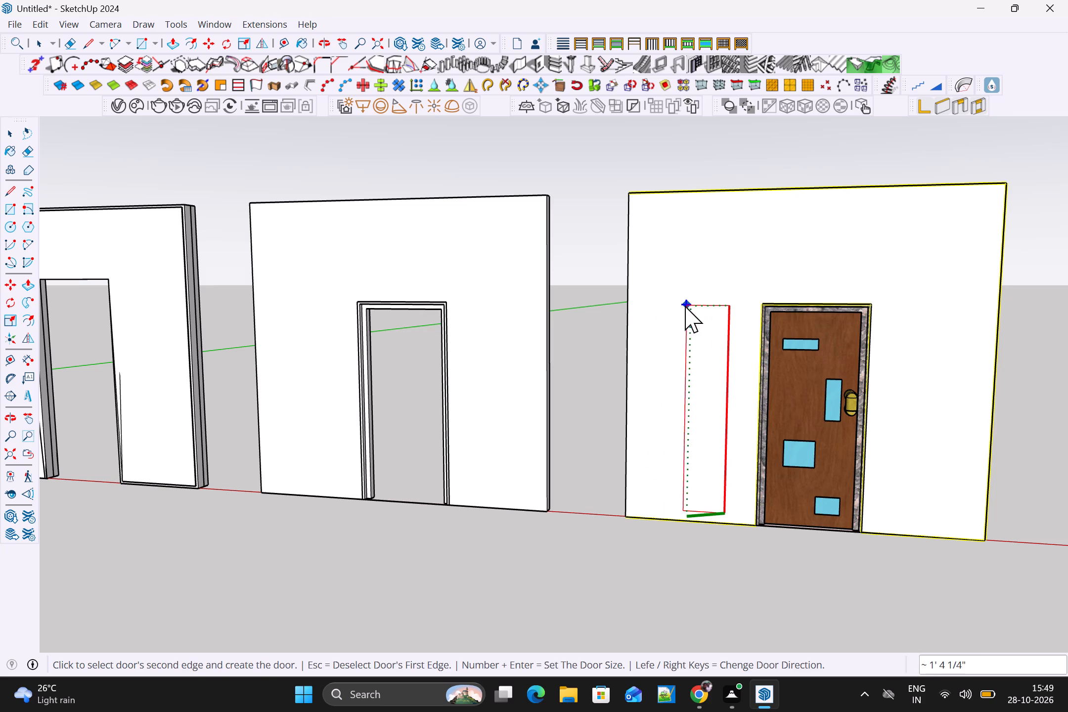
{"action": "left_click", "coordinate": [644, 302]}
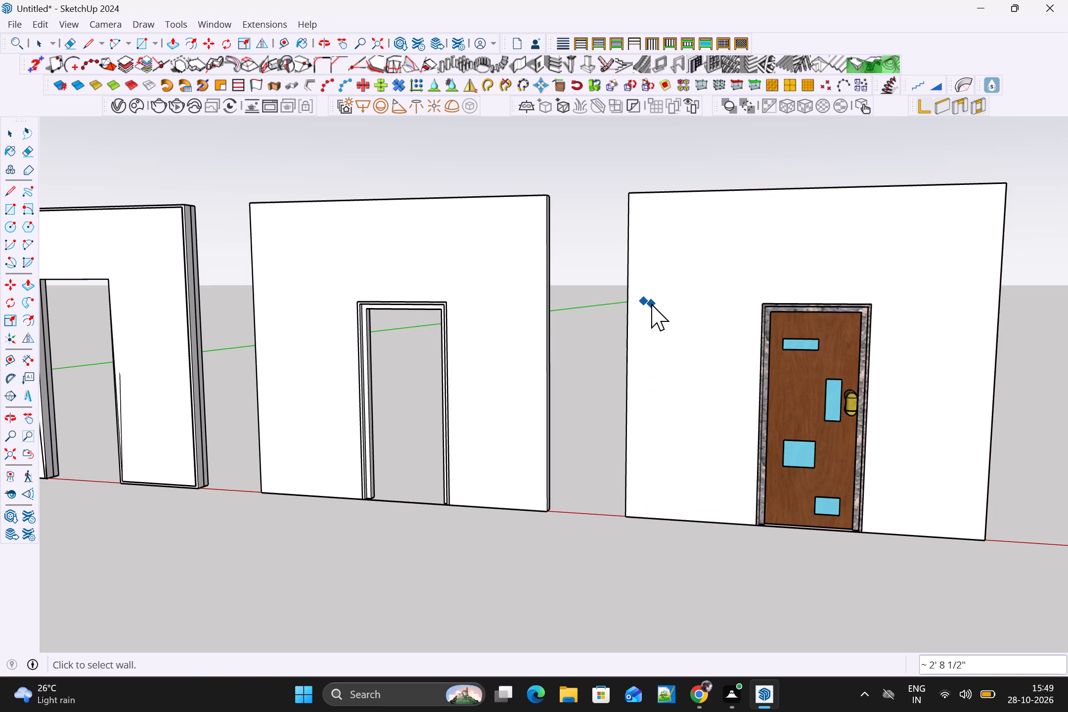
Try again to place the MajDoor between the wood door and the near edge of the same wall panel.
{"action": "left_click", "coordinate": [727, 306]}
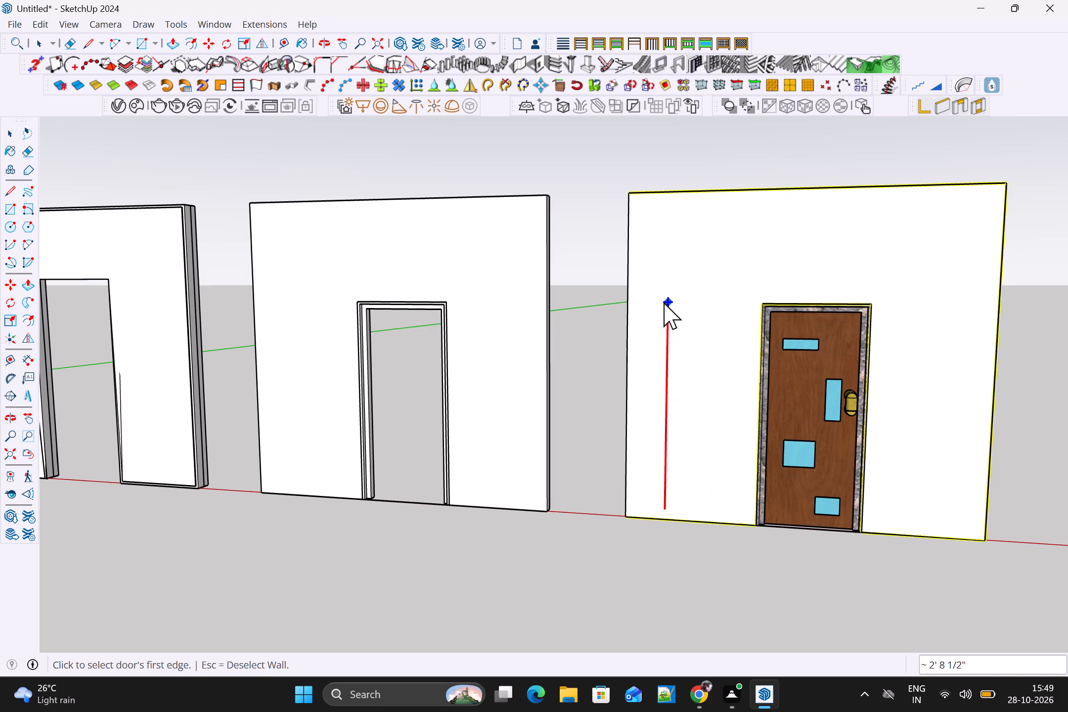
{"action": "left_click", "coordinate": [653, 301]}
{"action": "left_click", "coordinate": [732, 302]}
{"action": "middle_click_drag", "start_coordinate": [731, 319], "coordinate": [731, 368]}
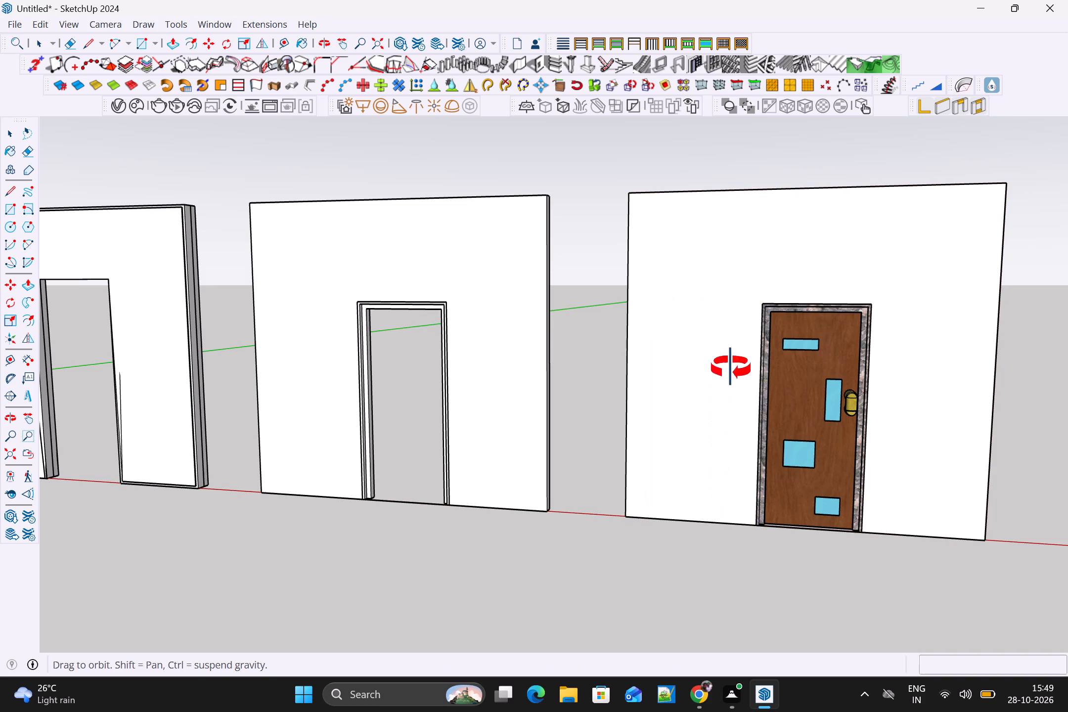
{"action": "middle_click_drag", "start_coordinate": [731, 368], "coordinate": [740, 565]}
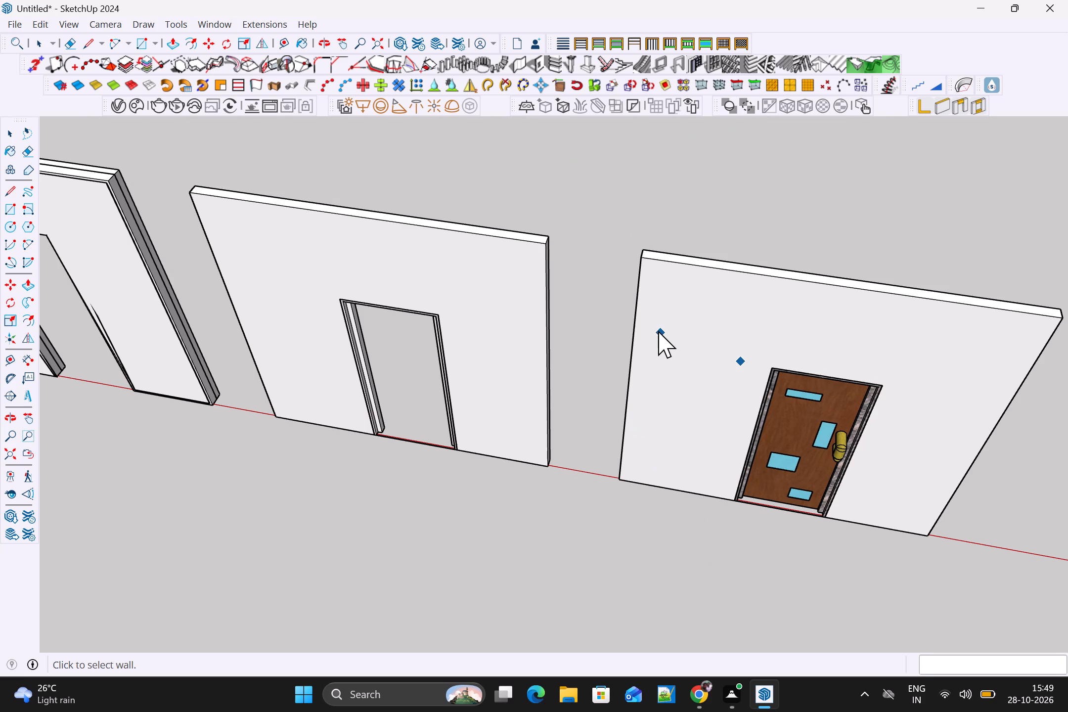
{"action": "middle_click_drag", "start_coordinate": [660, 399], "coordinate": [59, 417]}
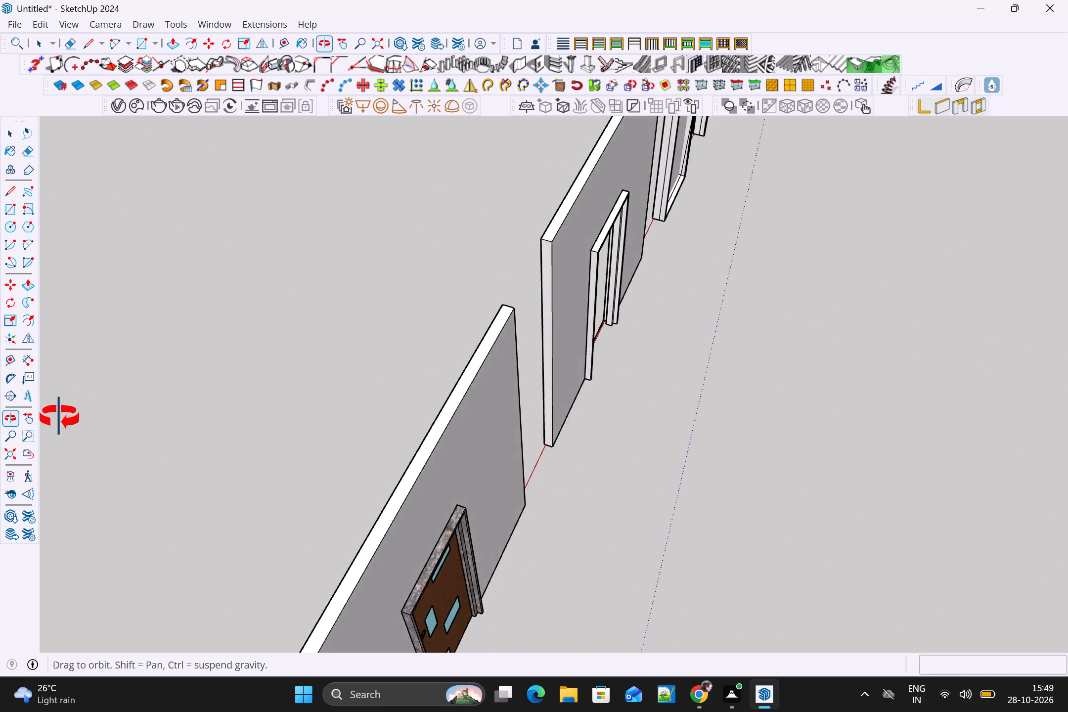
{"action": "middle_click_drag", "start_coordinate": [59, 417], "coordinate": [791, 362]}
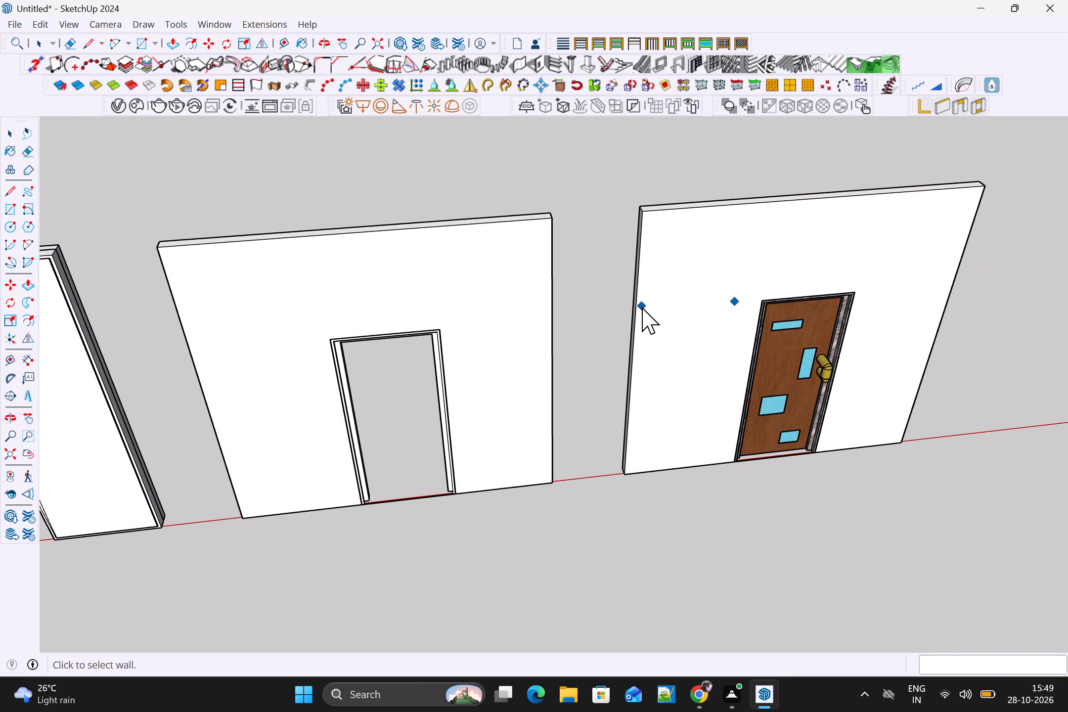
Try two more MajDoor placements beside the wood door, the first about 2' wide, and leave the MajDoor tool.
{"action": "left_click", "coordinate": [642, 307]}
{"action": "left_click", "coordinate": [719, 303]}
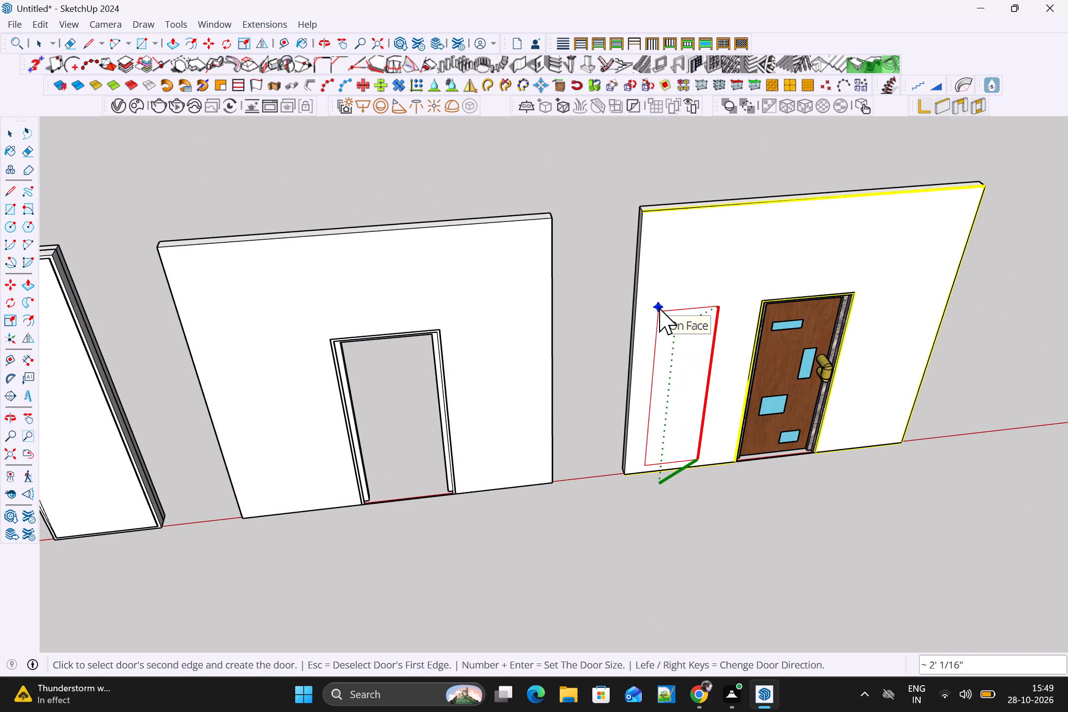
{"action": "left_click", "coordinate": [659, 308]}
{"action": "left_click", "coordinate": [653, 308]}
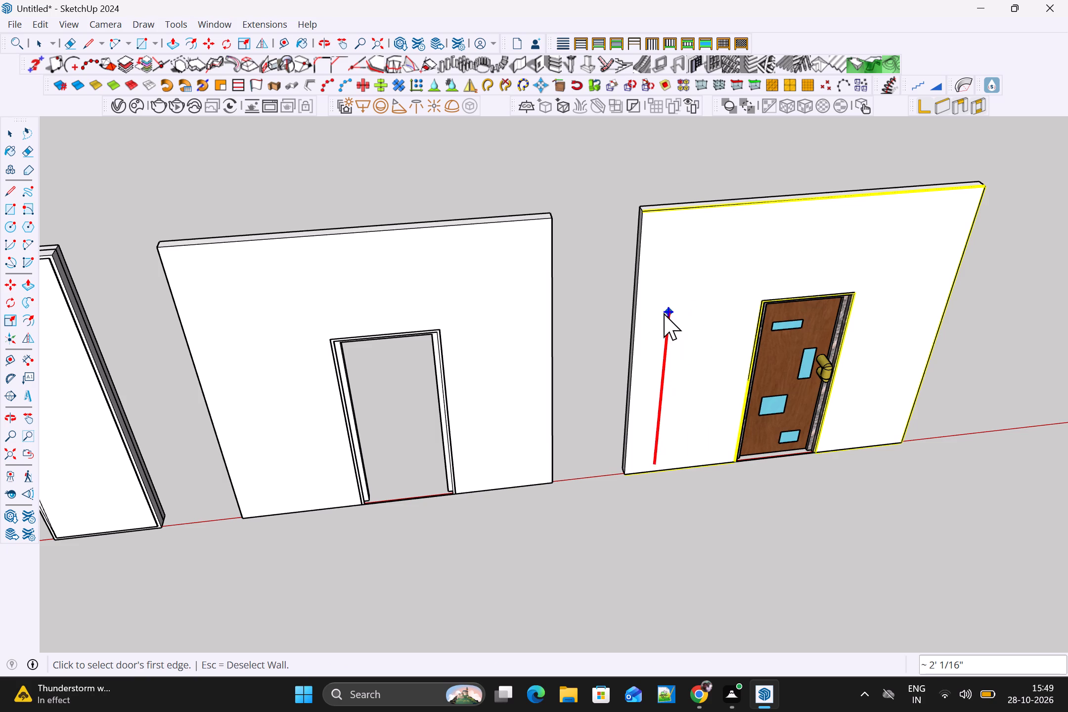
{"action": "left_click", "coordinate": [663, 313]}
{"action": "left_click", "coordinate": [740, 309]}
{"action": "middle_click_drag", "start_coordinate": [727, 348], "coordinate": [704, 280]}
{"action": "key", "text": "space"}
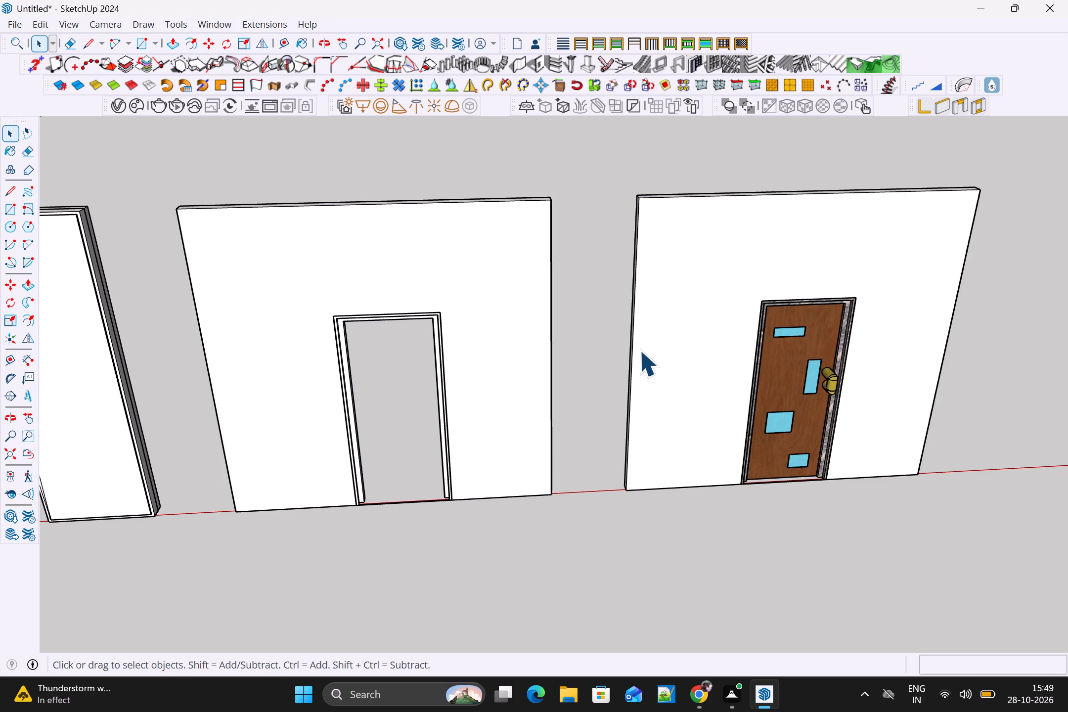
Examine the whole row of wall panels and their door openings from both sides.
{"action": "scroll", "coordinate": [642, 351], "scroll_direction": "down", "scroll_amount": 2}
{"action": "middle_click_drag", "start_coordinate": [647, 366], "coordinate": [617, 470]}
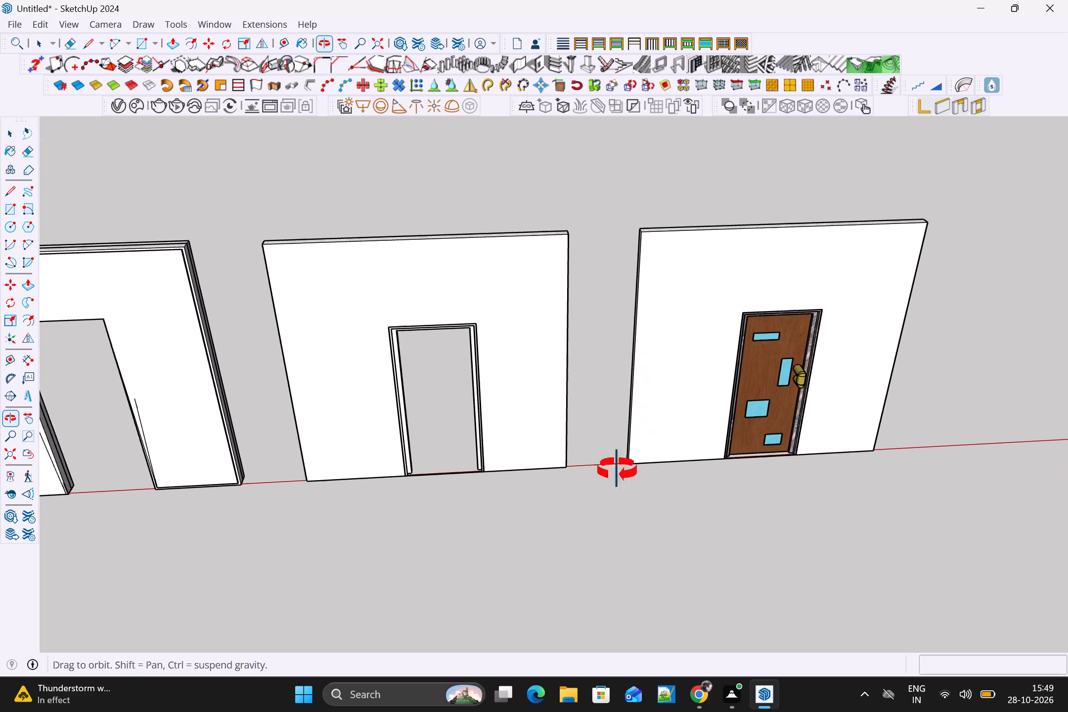
{"action": "middle_click_drag", "start_coordinate": [617, 470], "coordinate": [0, 351]}
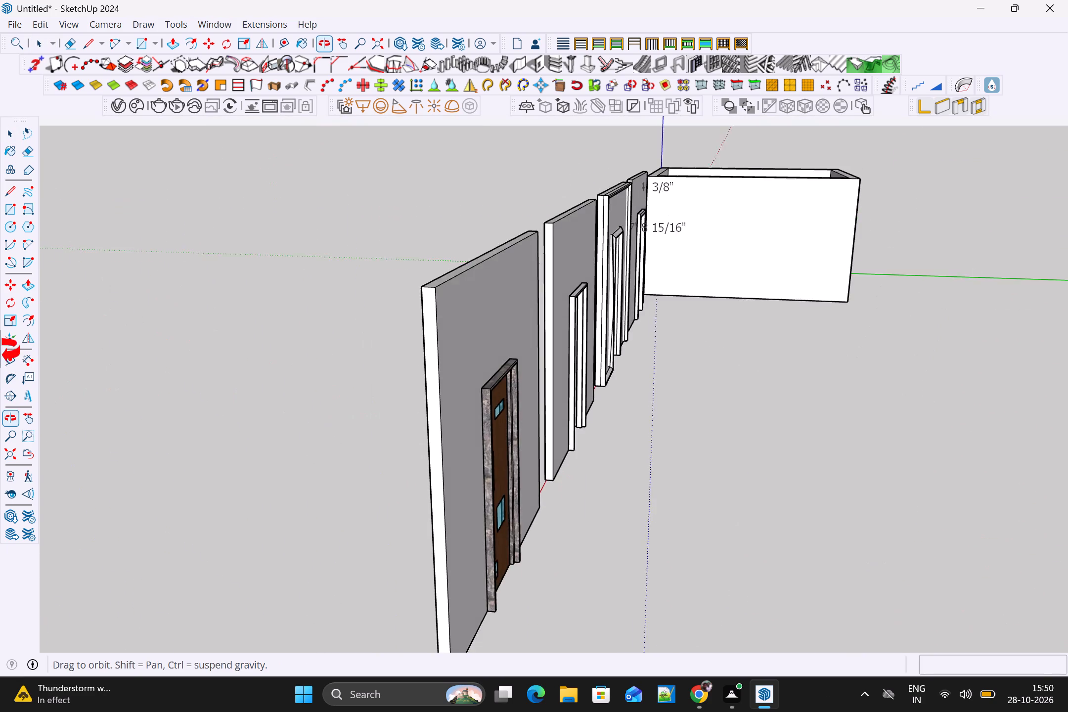
{"action": "middle_click_drag", "start_coordinate": [0, 351], "coordinate": [0, 310]}
{"action": "scroll", "coordinate": [683, 351], "scroll_direction": "down", "scroll_amount": 2}
{"action": "middle_click_drag", "start_coordinate": [725, 417], "coordinate": [357, 393]}
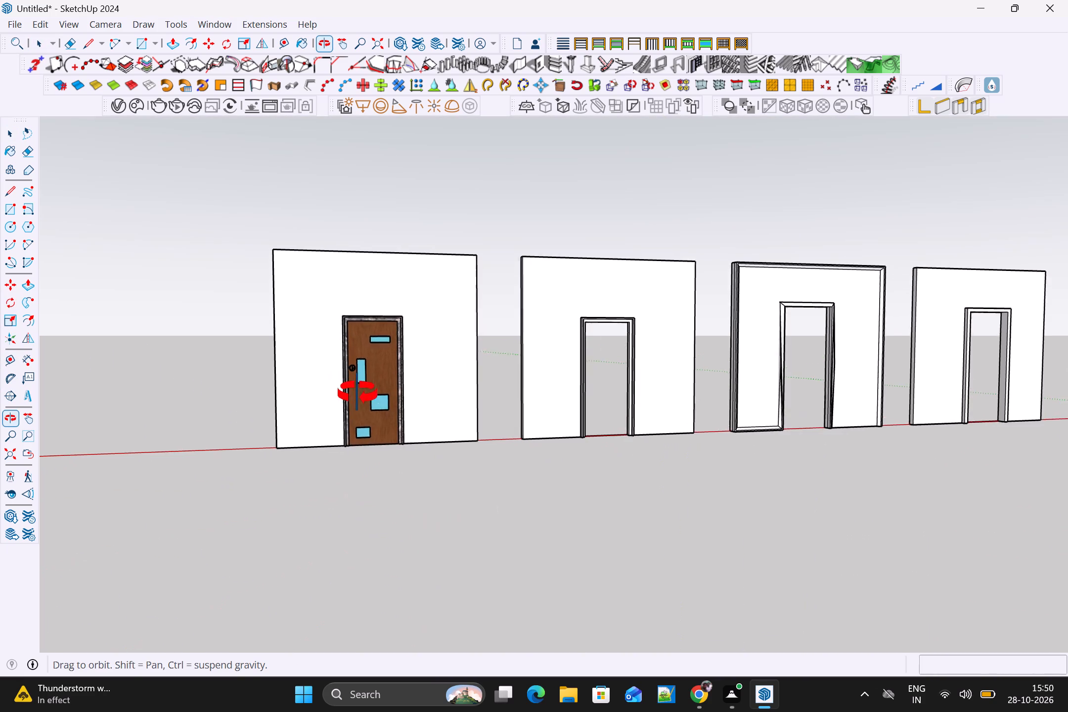
{"action": "middle_click_drag", "start_coordinate": [357, 393], "coordinate": [897, 485]}
{"action": "scroll", "coordinate": [897, 485], "scroll_direction": "down", "scroll_amount": 1}
{"action": "scroll", "coordinate": [869, 477], "scroll_direction": "up", "scroll_amount": 1}
{"action": "middle_click_drag", "start_coordinate": [893, 478], "coordinate": [905, 477]}
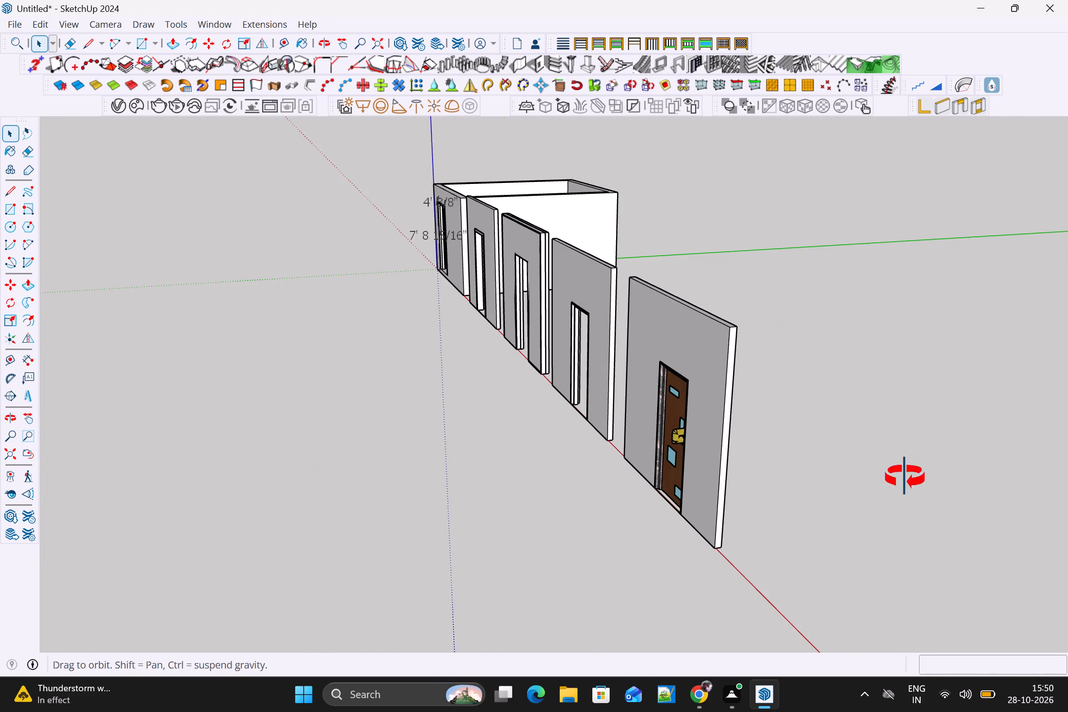
{"action": "middle_click_drag", "start_coordinate": [905, 477], "coordinate": [989, 464]}
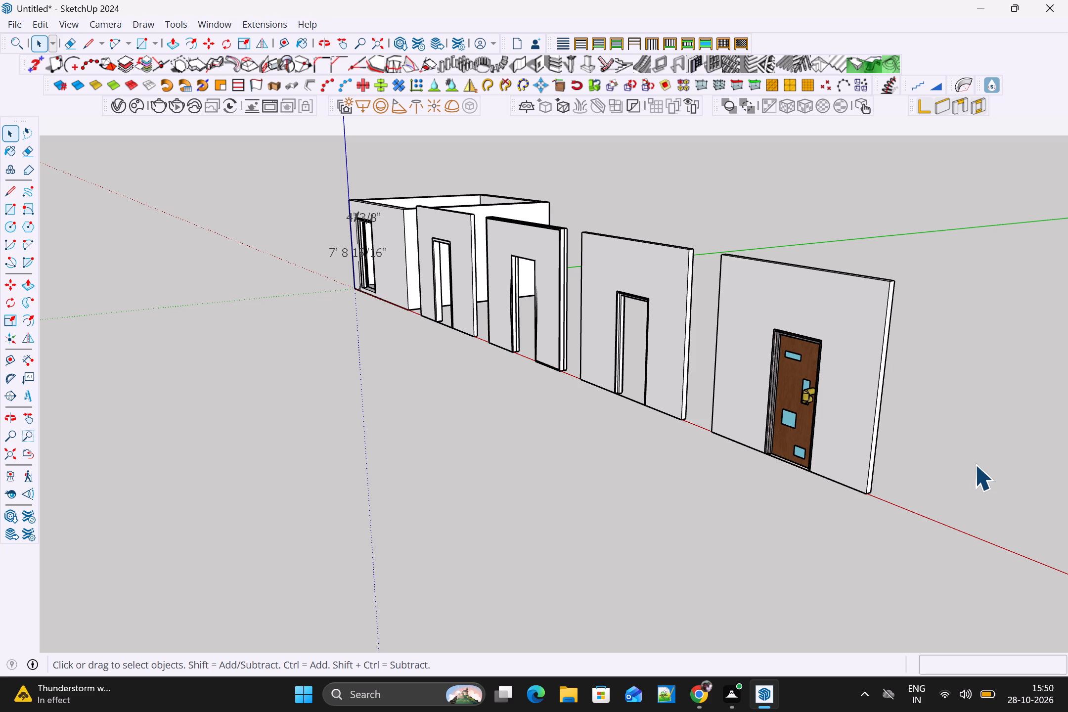
{"action": "scroll", "coordinate": [970, 471], "scroll_direction": "down", "scroll_amount": 1}
{"action": "middle_click_drag", "start_coordinate": [964, 478], "coordinate": [1067, 487]}
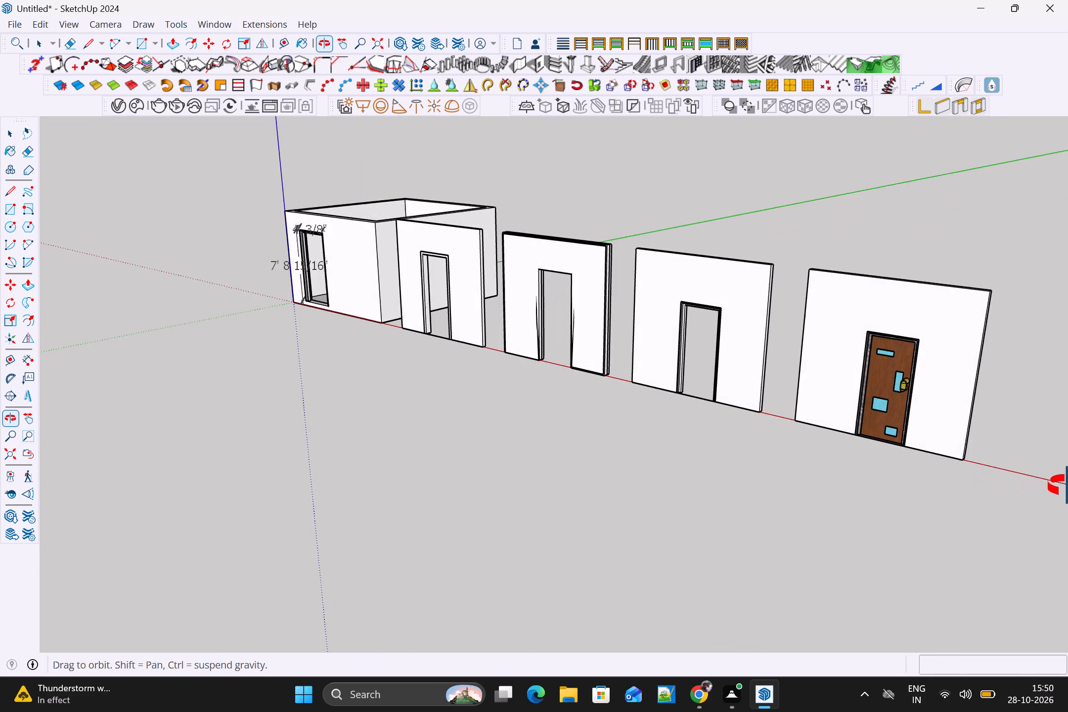
{"action": "middle_click_drag", "start_coordinate": [1067, 487], "coordinate": [1067, 486]}
{"action": "scroll", "coordinate": [927, 472], "scroll_direction": "down", "scroll_amount": 2}
{"action": "middle_click_drag", "start_coordinate": [936, 482], "coordinate": [1056, 459]}
{"action": "scroll", "coordinate": [964, 473], "scroll_direction": "down", "scroll_amount": 2}
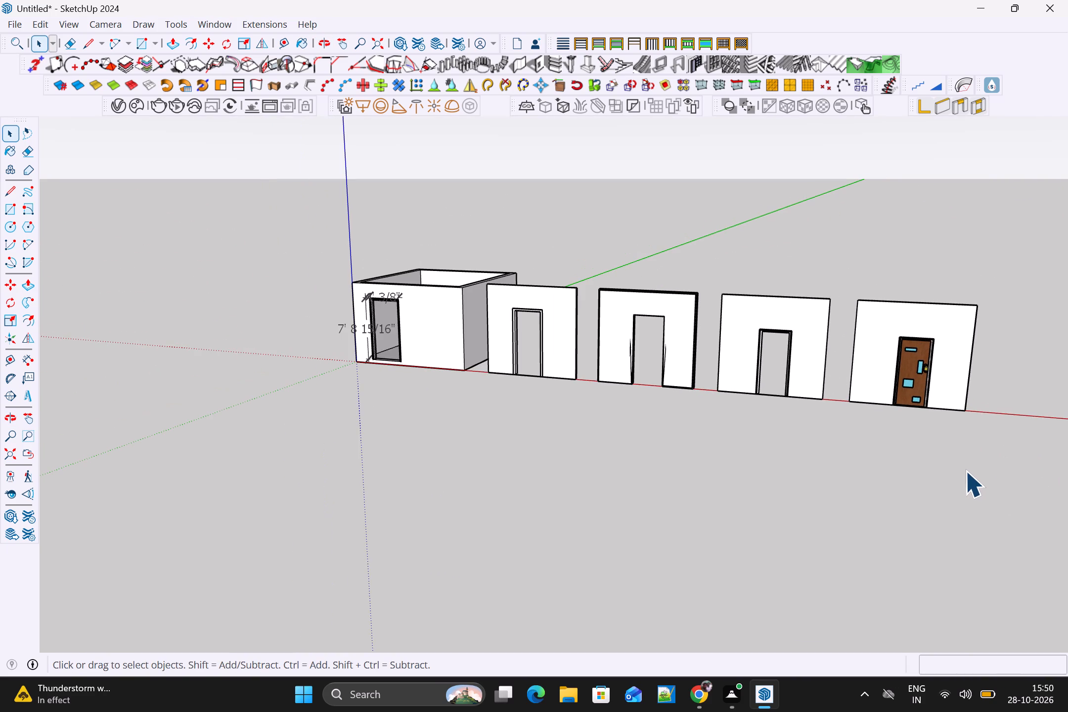
Switch from SketchUp to the Fuji window.
{"action": "key", "text": "alt+Tab"}
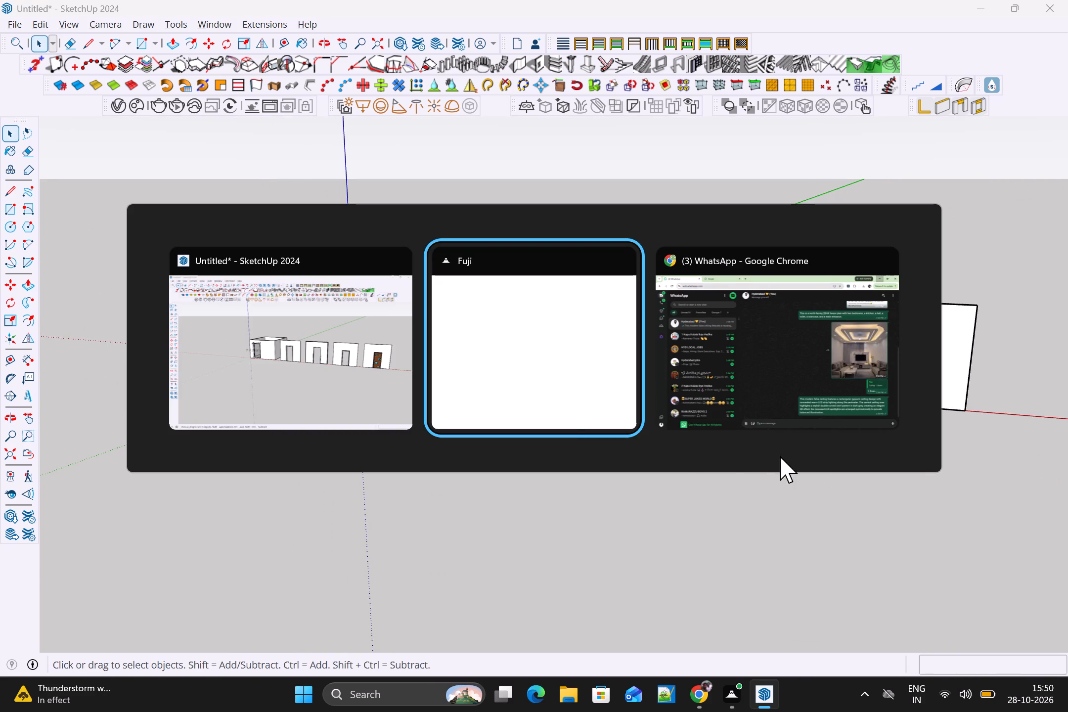
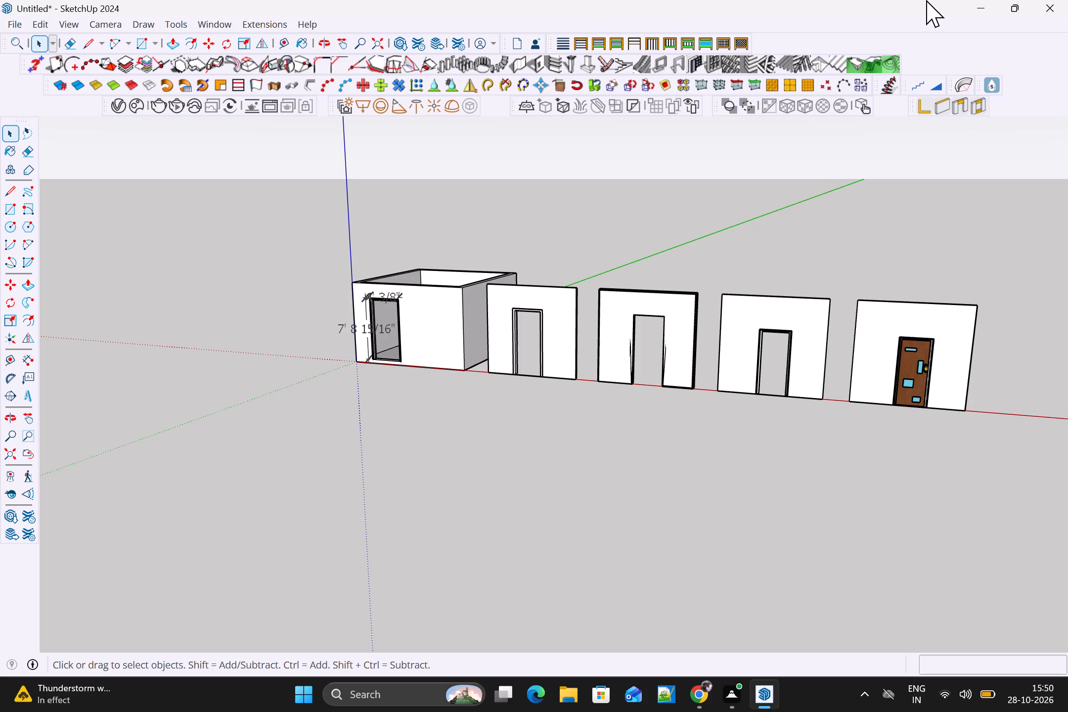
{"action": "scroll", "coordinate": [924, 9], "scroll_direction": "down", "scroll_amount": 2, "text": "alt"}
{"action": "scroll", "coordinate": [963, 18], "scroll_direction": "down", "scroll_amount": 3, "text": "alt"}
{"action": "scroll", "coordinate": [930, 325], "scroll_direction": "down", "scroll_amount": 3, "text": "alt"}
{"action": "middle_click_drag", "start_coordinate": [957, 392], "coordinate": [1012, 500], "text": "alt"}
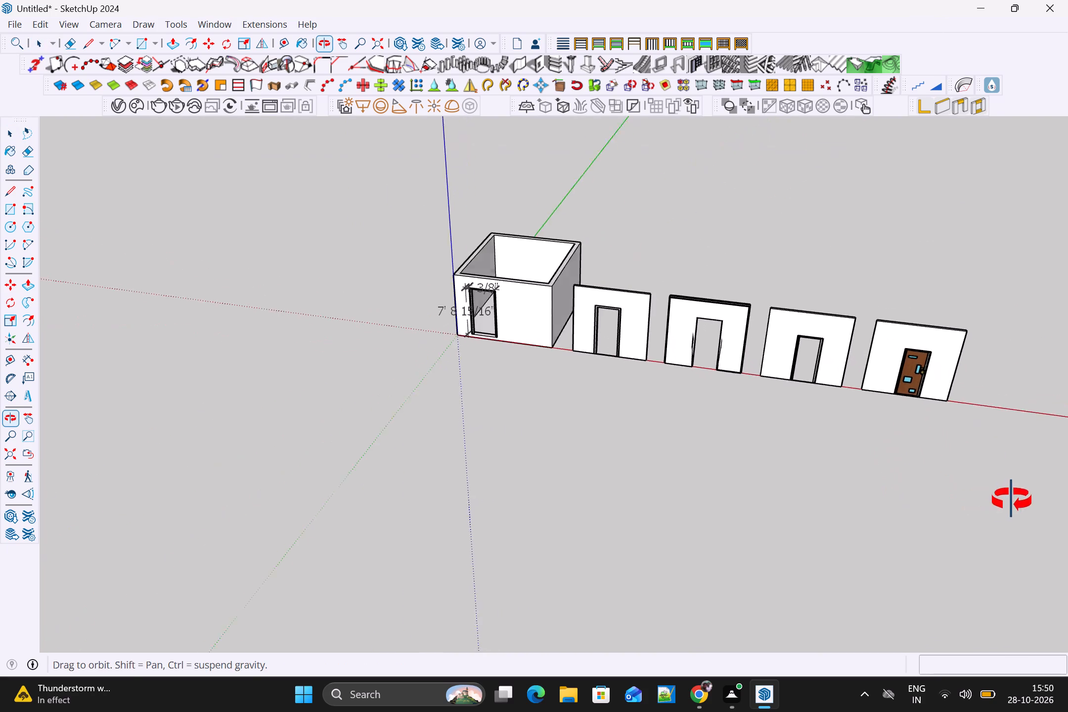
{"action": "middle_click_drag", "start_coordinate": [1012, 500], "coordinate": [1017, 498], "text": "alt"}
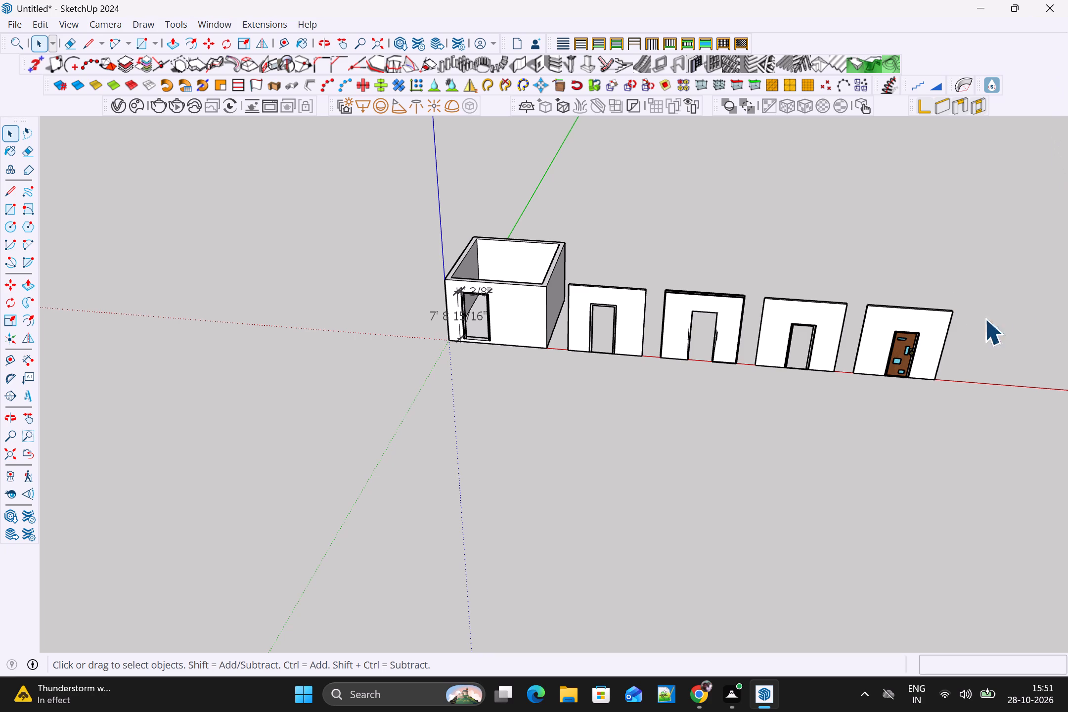
Delete the width and height dimensions around the door opening in the room's front wall.
{"action": "scroll", "coordinate": [539, 324], "scroll_direction": "up", "scroll_amount": 4, "text": "alt"}
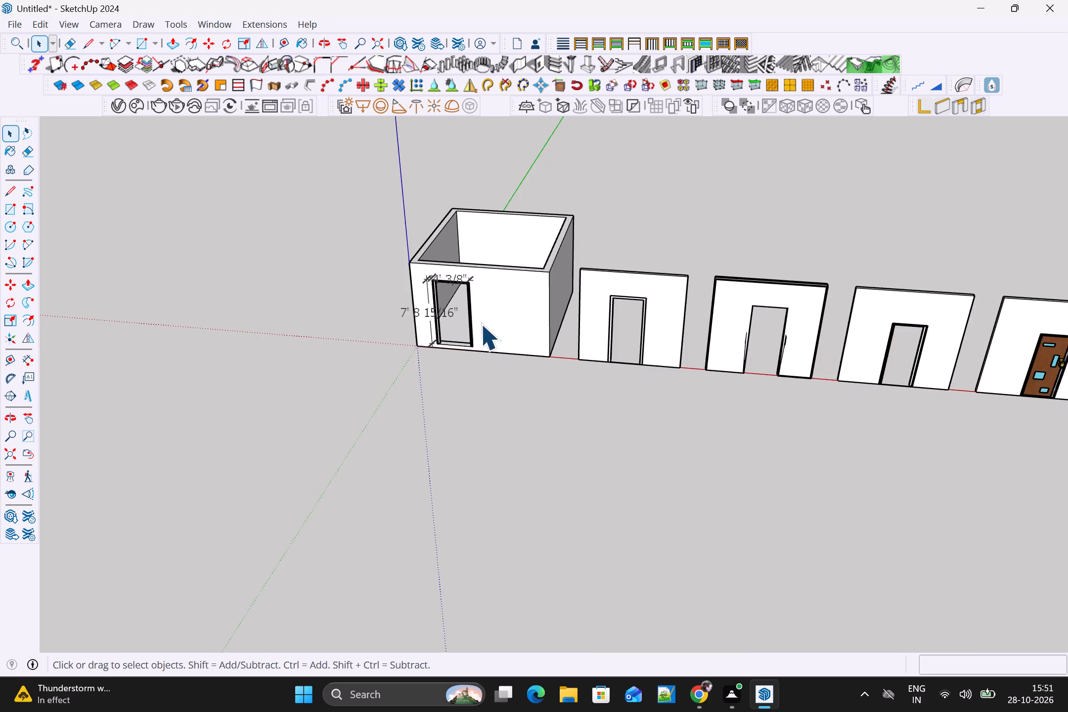
{"action": "scroll", "coordinate": [481, 324], "scroll_direction": "up", "scroll_amount": 7, "text": "alt"}
{"action": "left_click", "coordinate": [416, 248], "text": "alt"}
{"action": "double_click", "coordinate": [417, 248], "text": "alt"}
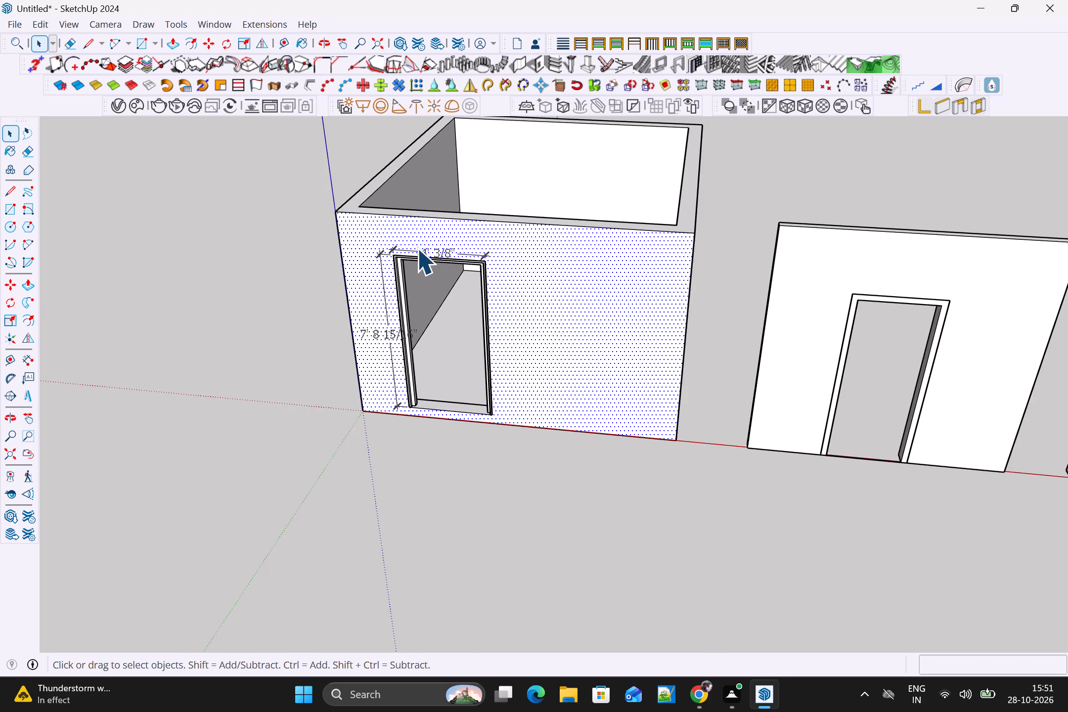
{"action": "left_click", "coordinate": [409, 252], "text": "alt"}
{"action": "scroll", "coordinate": [409, 252], "scroll_direction": "up", "scroll_amount": 3, "text": "alt"}
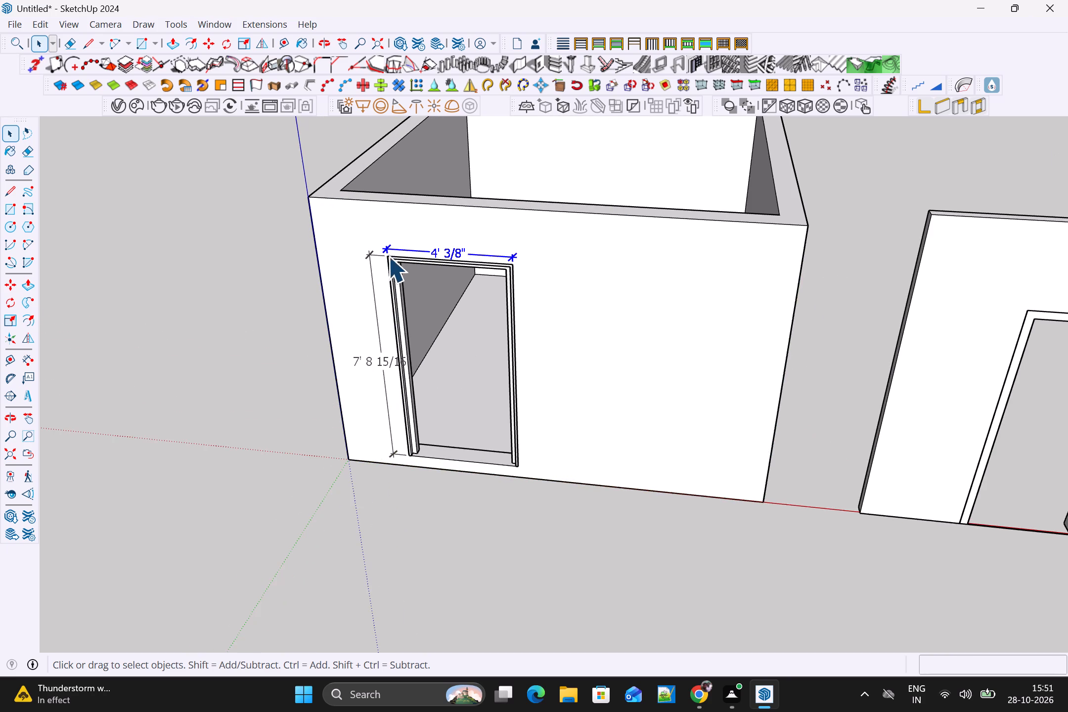
{"action": "key", "text": "Delete"}
{"action": "left_click", "coordinate": [371, 268], "text": "alt"}
{"action": "key", "text": "Delete"}
Examine the second freestanding wall panel and the stray lines beside its door opening, highlighting its geometry and clearing the selection.
{"action": "scroll", "coordinate": [396, 273], "scroll_direction": "down", "scroll_amount": 5, "text": "alt"}
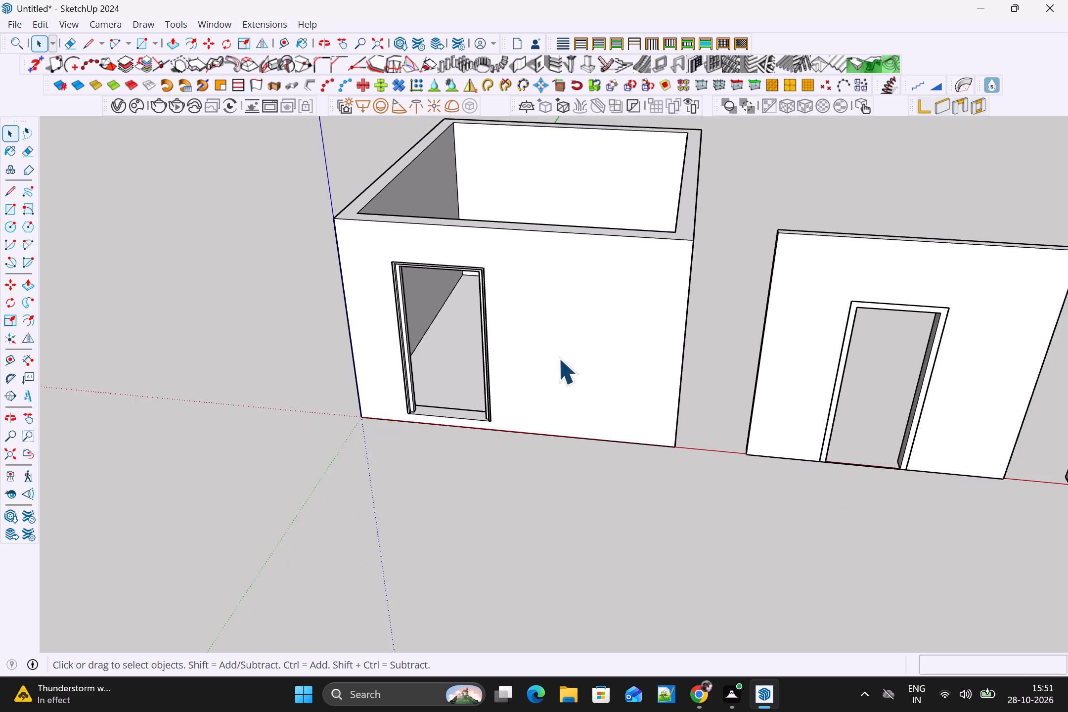
{"action": "scroll", "coordinate": [558, 358], "scroll_direction": "down", "scroll_amount": 3, "text": "alt"}
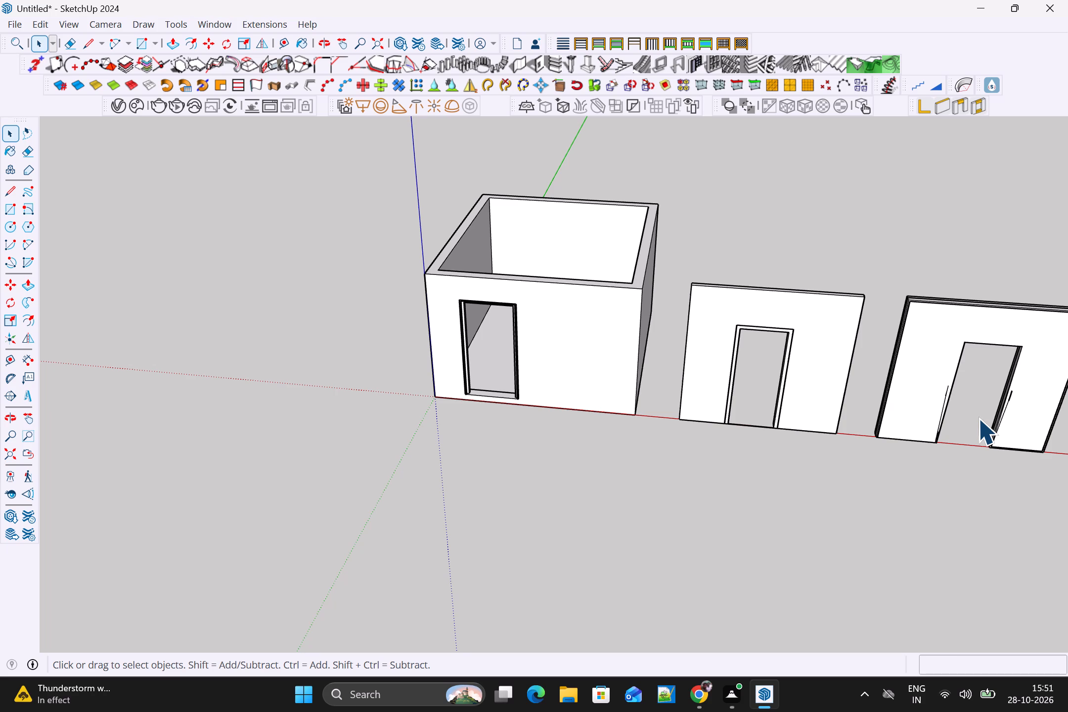
{"action": "scroll", "coordinate": [962, 408], "scroll_direction": "up", "scroll_amount": 4, "text": "alt"}
{"action": "left_click", "coordinate": [1028, 399], "text": "alt"}
{"action": "left_click", "coordinate": [1032, 400], "text": "alt"}
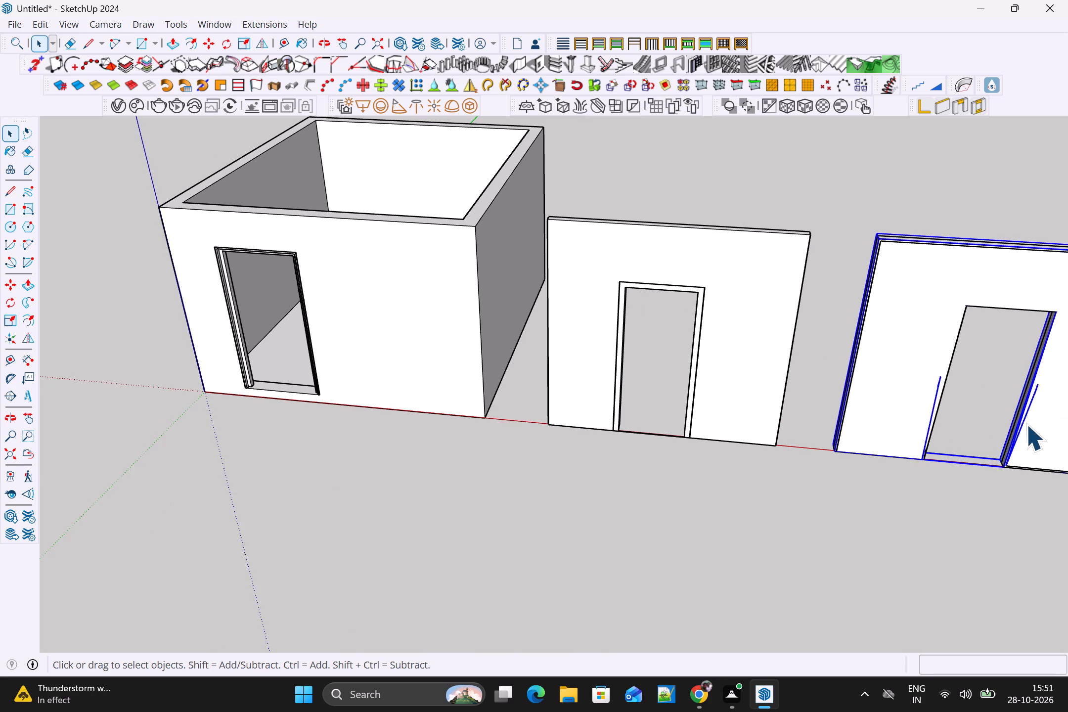
{"action": "left_click", "coordinate": [1012, 489], "text": "alt"}
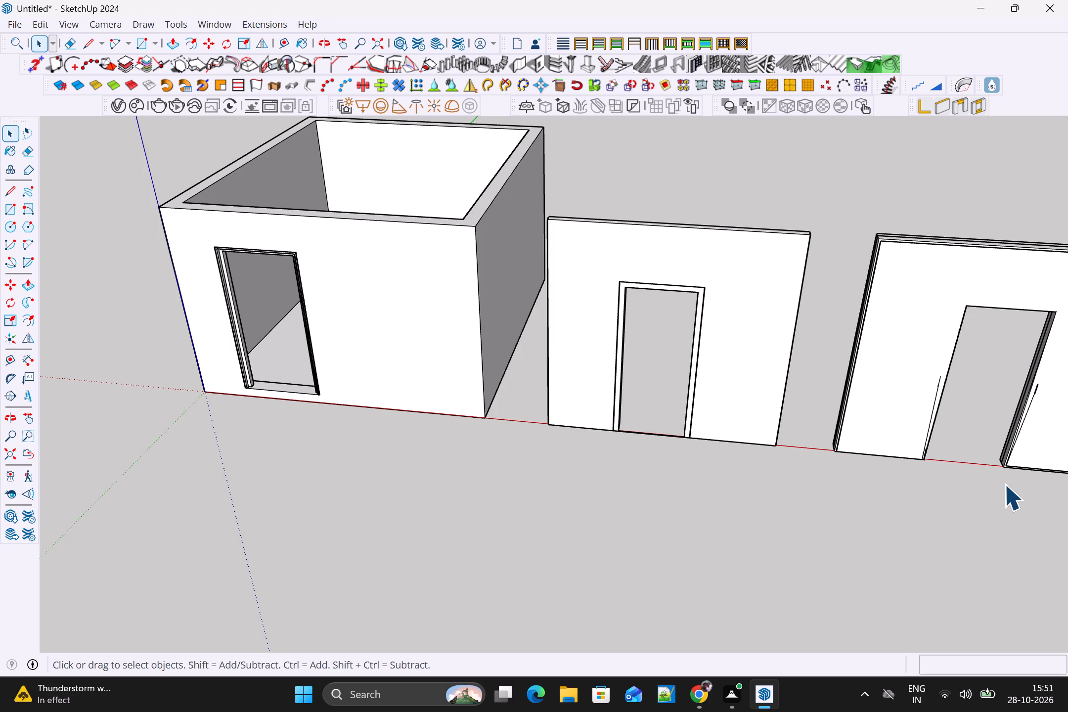
{"action": "scroll", "coordinate": [940, 396], "scroll_direction": "up", "scroll_amount": 2, "text": "alt"}
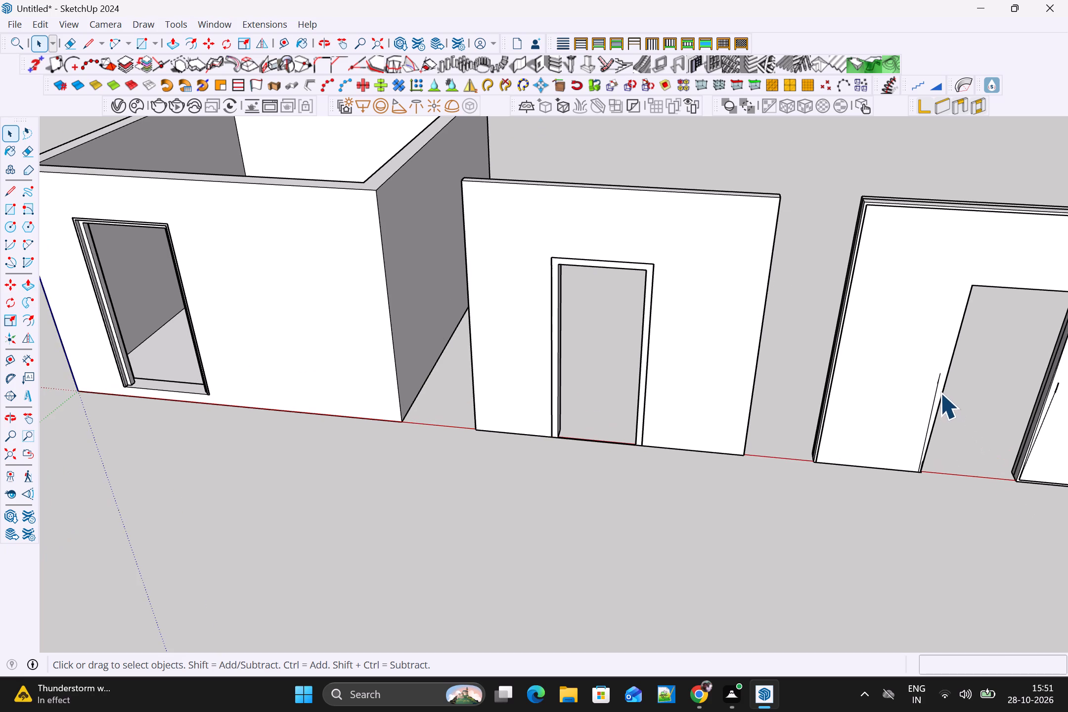
{"action": "left_click", "coordinate": [938, 379], "text": "alt"}
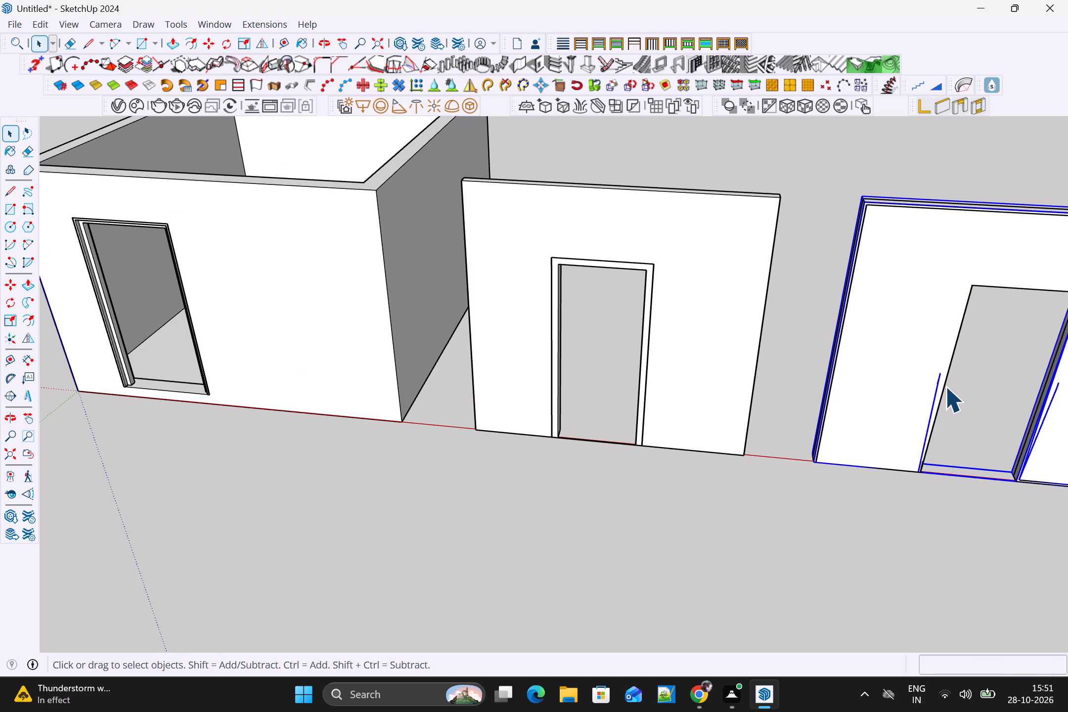
{"action": "scroll", "coordinate": [944, 412], "scroll_direction": "down", "scroll_amount": 2, "text": "alt"}
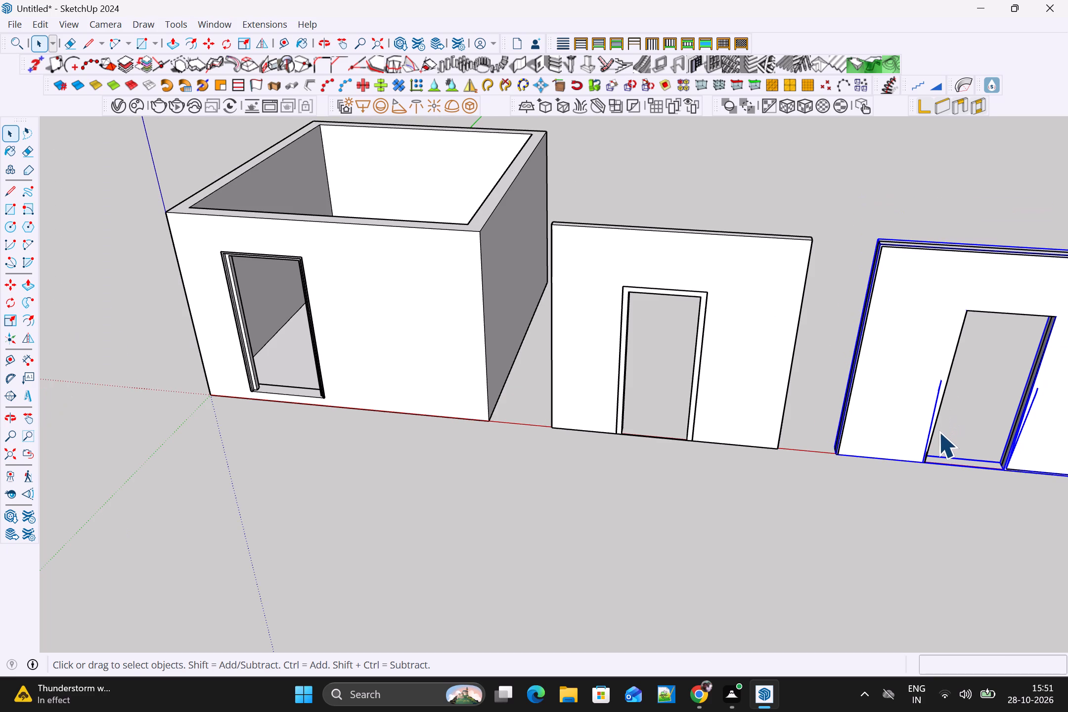
{"action": "middle_click_drag", "start_coordinate": [945, 434], "coordinate": [736, 340], "text": "shift"}
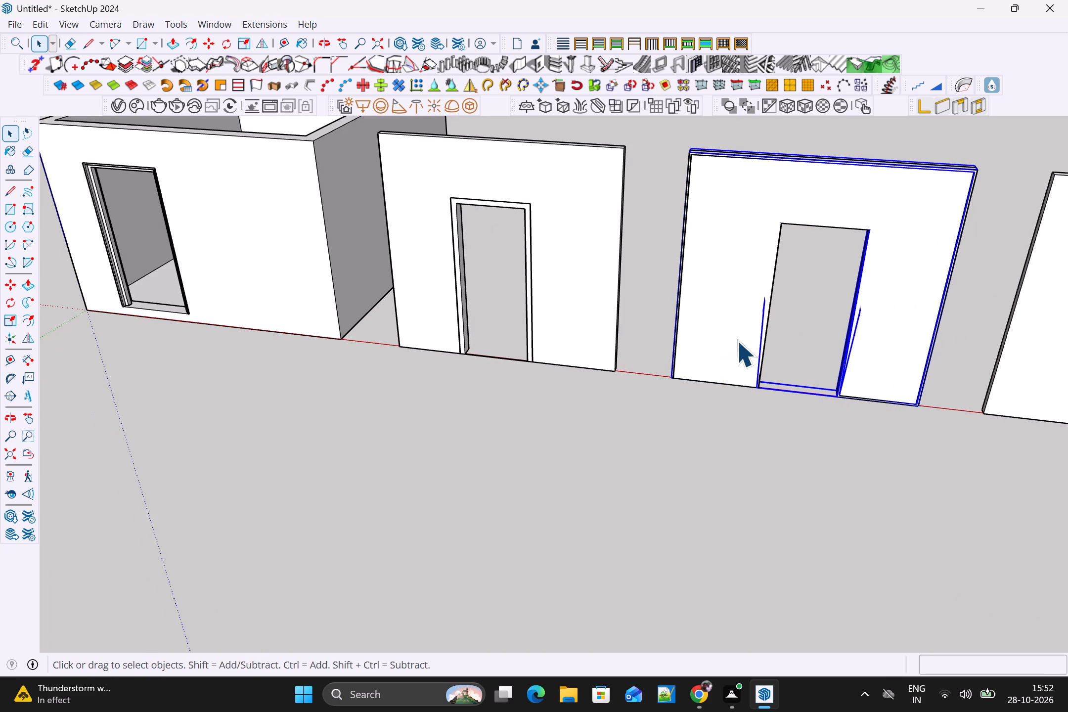
{"action": "scroll", "coordinate": [737, 341], "scroll_direction": "down", "scroll_amount": 1}
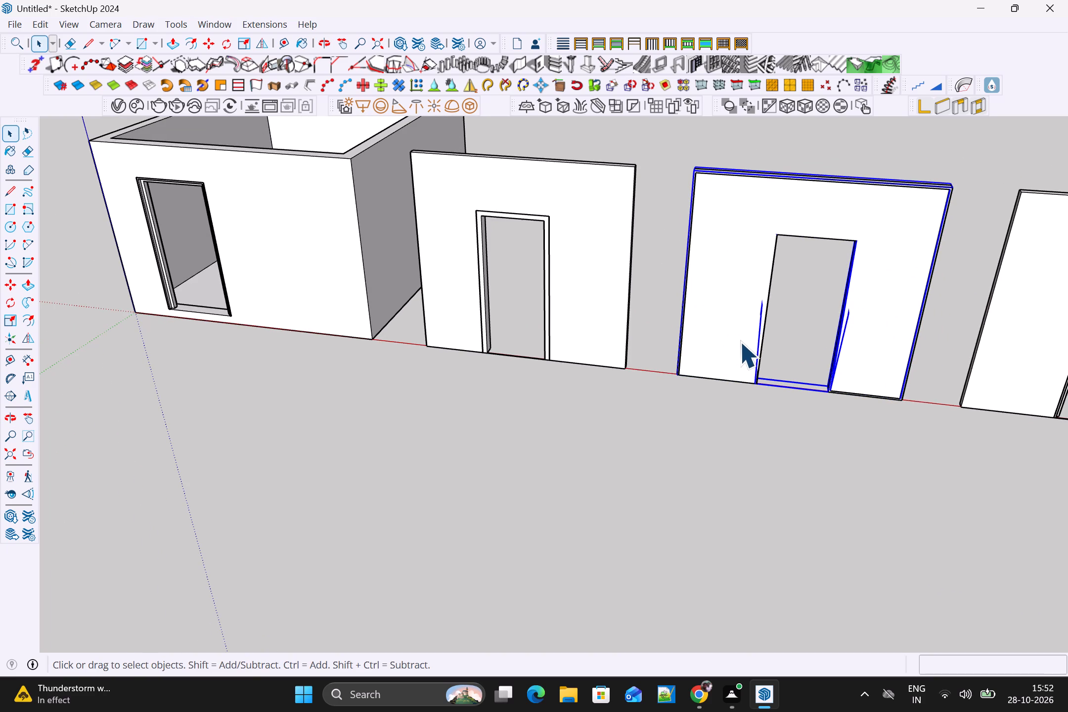
{"action": "scroll", "coordinate": [745, 347], "scroll_direction": "down", "scroll_amount": 1}
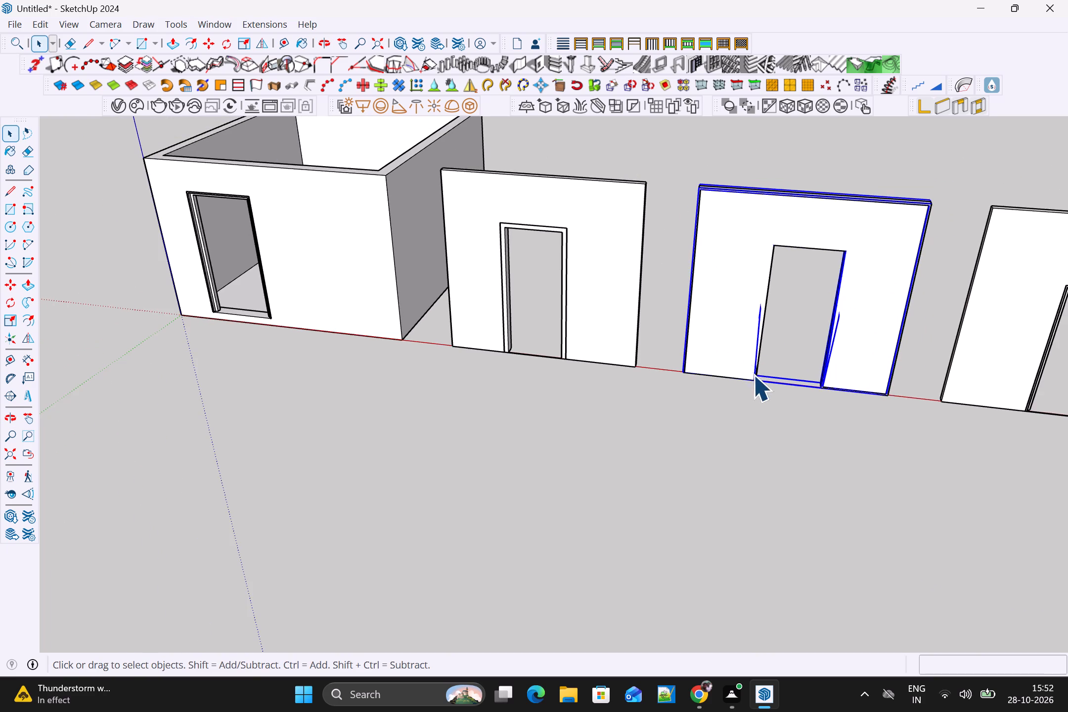
{"action": "middle_click_drag", "start_coordinate": [755, 375], "coordinate": [898, 351]}
{"action": "scroll", "coordinate": [846, 344], "scroll_direction": "up", "scroll_amount": 2}
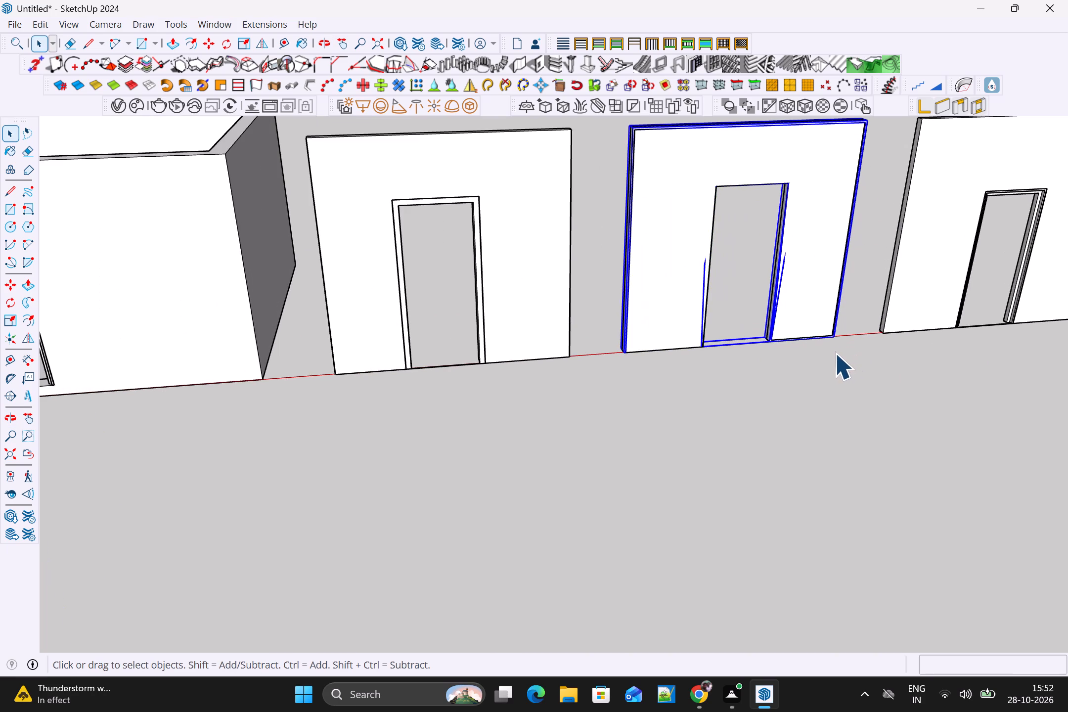
{"action": "scroll", "coordinate": [823, 350], "scroll_direction": "down", "scroll_amount": 1}
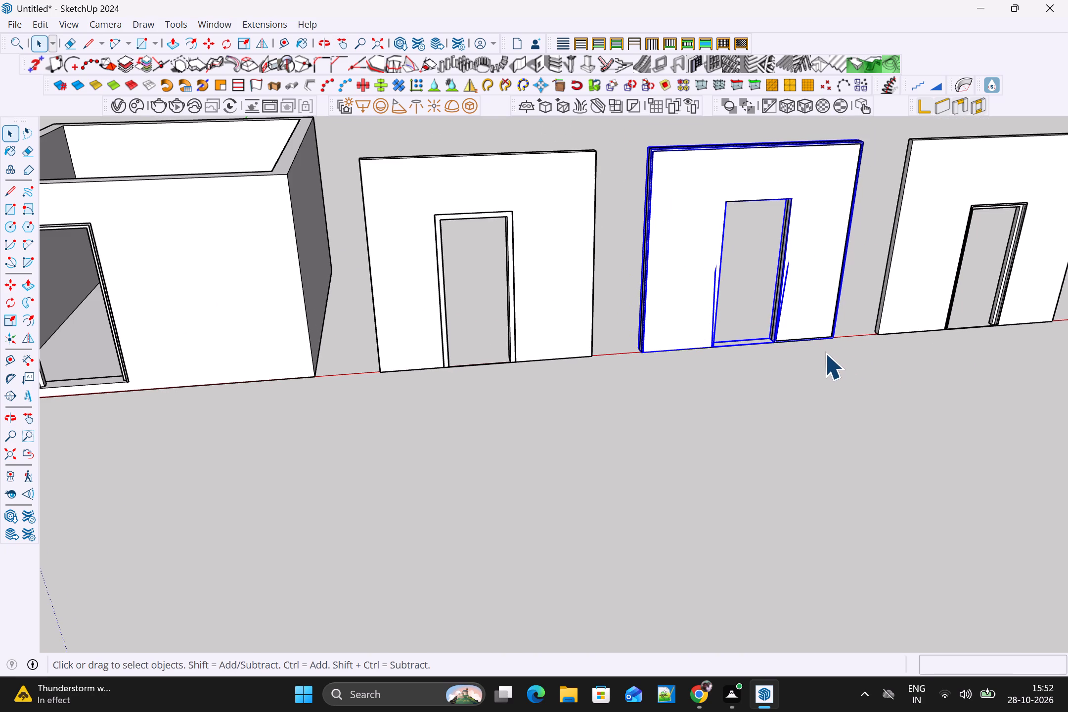
{"action": "scroll", "coordinate": [828, 352], "scroll_direction": "down", "scroll_amount": 2}
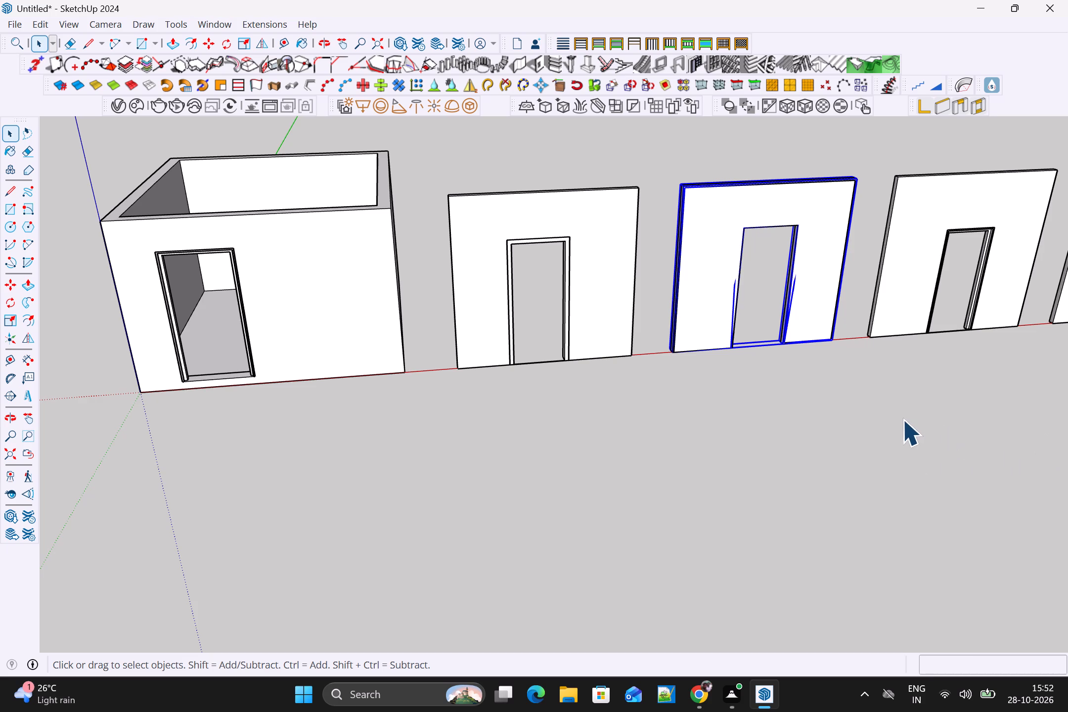
{"action": "scroll", "coordinate": [882, 413], "scroll_direction": "down", "scroll_amount": 1}
{"action": "scroll", "coordinate": [892, 400], "scroll_direction": "up", "scroll_amount": 1}
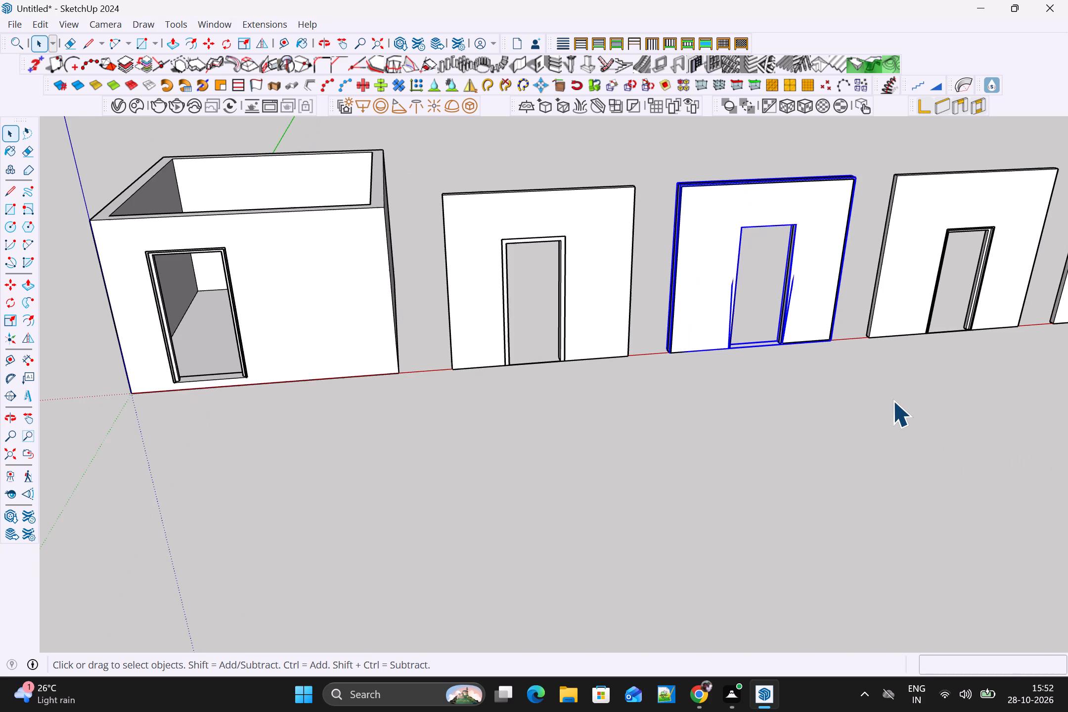
{"action": "scroll", "coordinate": [899, 400], "scroll_direction": "down", "scroll_amount": 1}
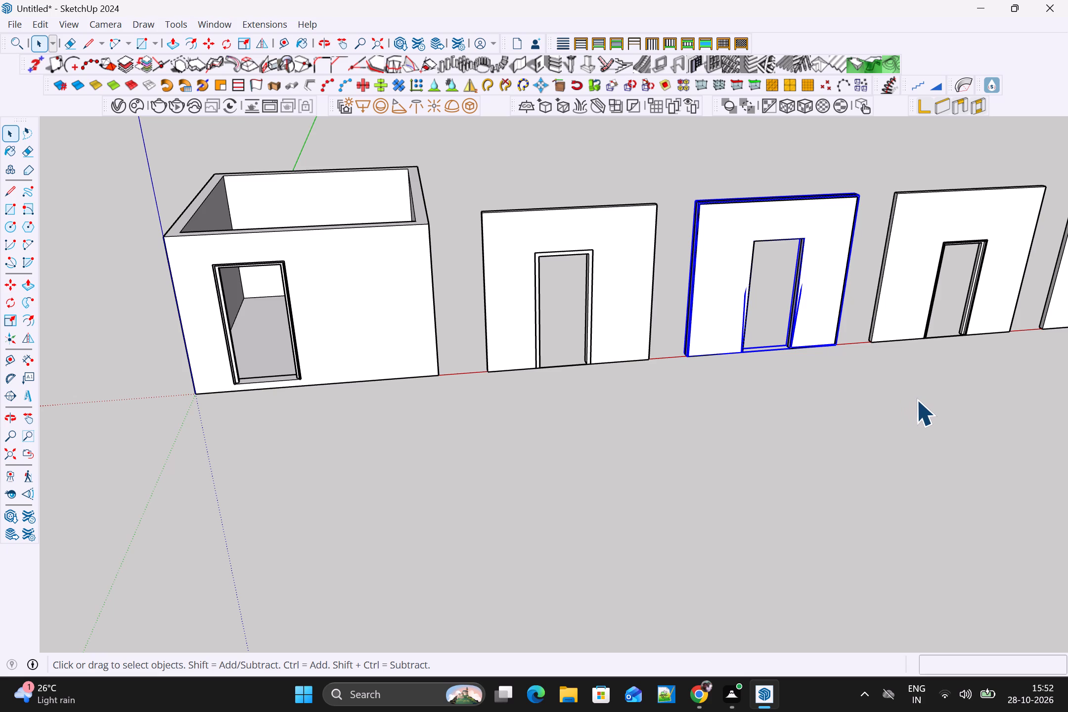
{"action": "scroll", "coordinate": [913, 396], "scroll_direction": "down", "scroll_amount": 1}
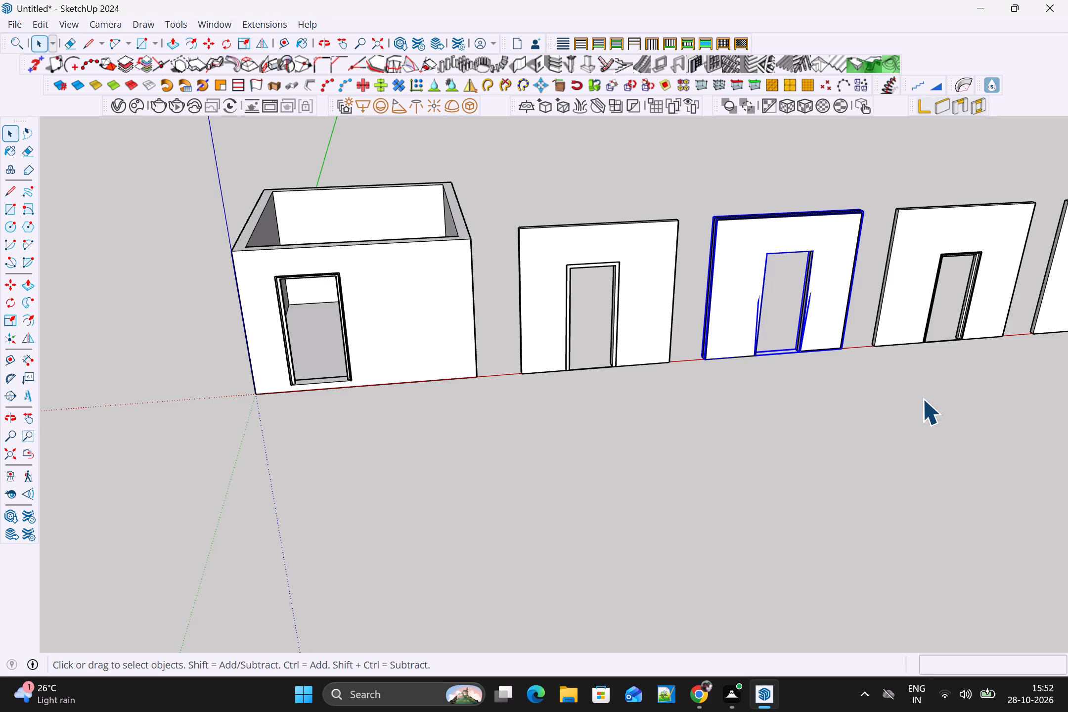
{"action": "key", "text": "Escape"}
{"action": "scroll", "coordinate": [911, 427], "scroll_direction": "down", "scroll_amount": 1}
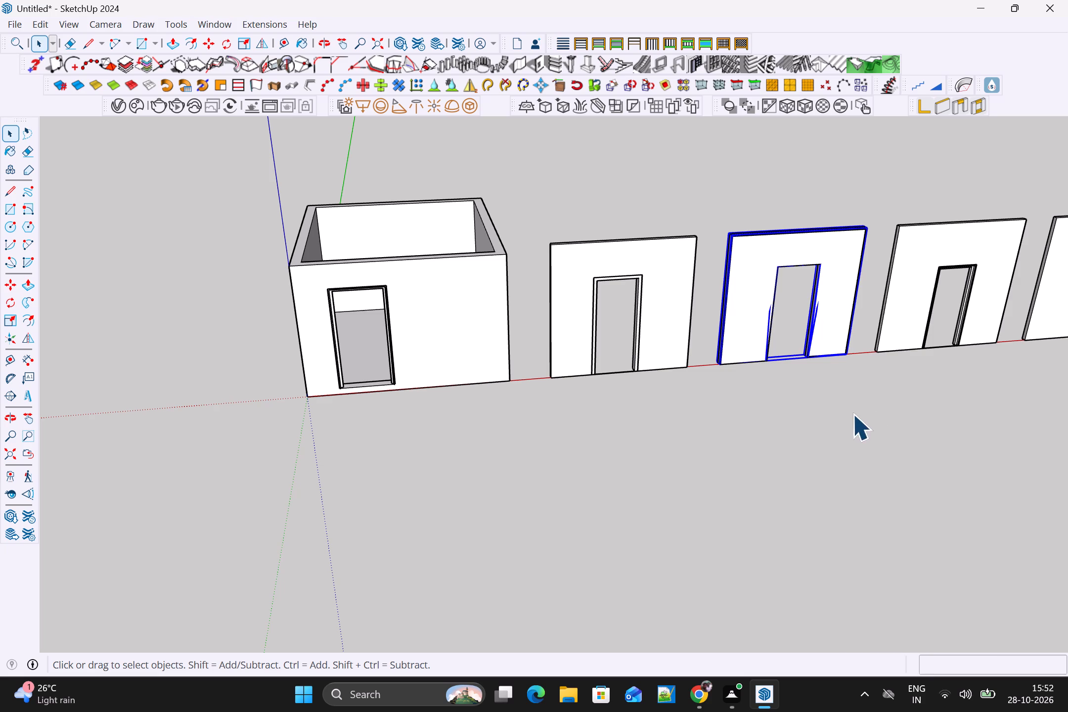
{"action": "left_click", "coordinate": [825, 410]}
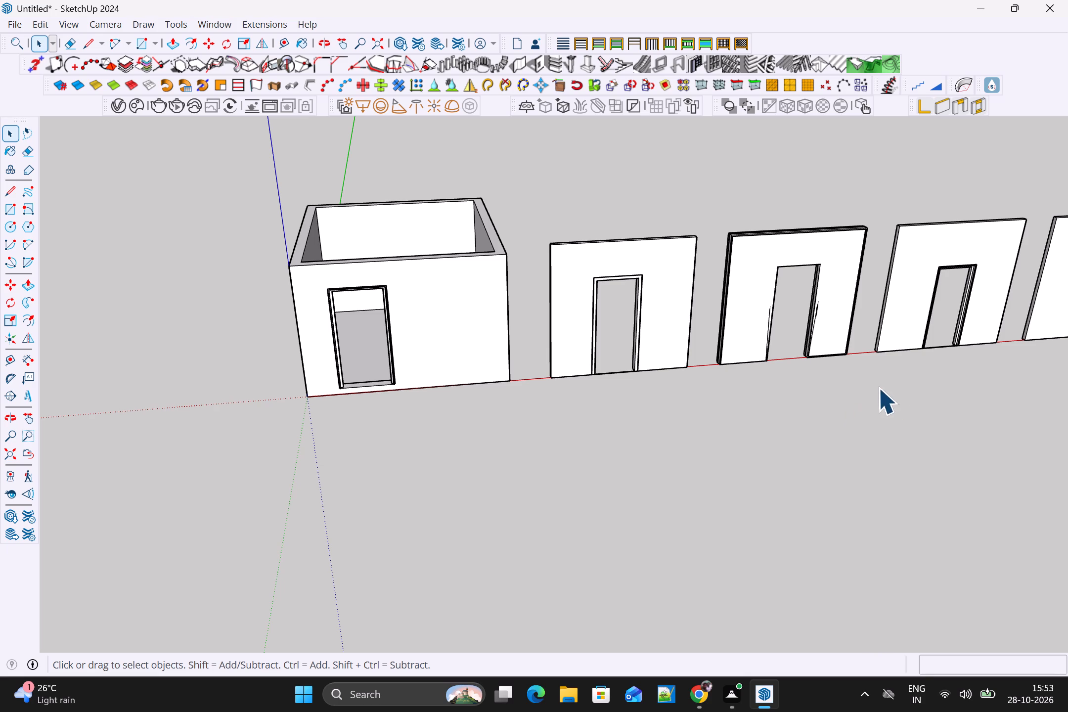
Select the geometry of the second freestanding wall panel that includes the stray lines beside its door opening.
{"action": "scroll", "coordinate": [848, 384], "scroll_direction": "up", "scroll_amount": 2}
{"action": "scroll", "coordinate": [847, 384], "scroll_direction": "down", "scroll_amount": 3}
{"action": "key", "text": "space"}
{"action": "scroll", "coordinate": [821, 331], "scroll_direction": "up", "scroll_amount": 3}
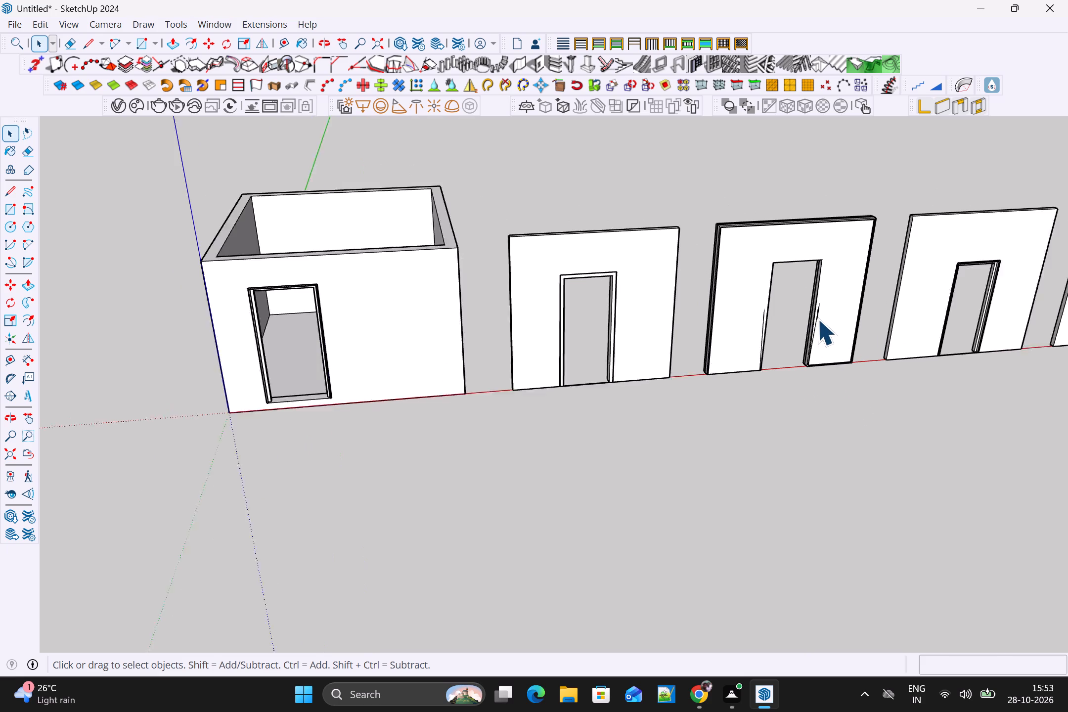
{"action": "left_click", "coordinate": [817, 317]}
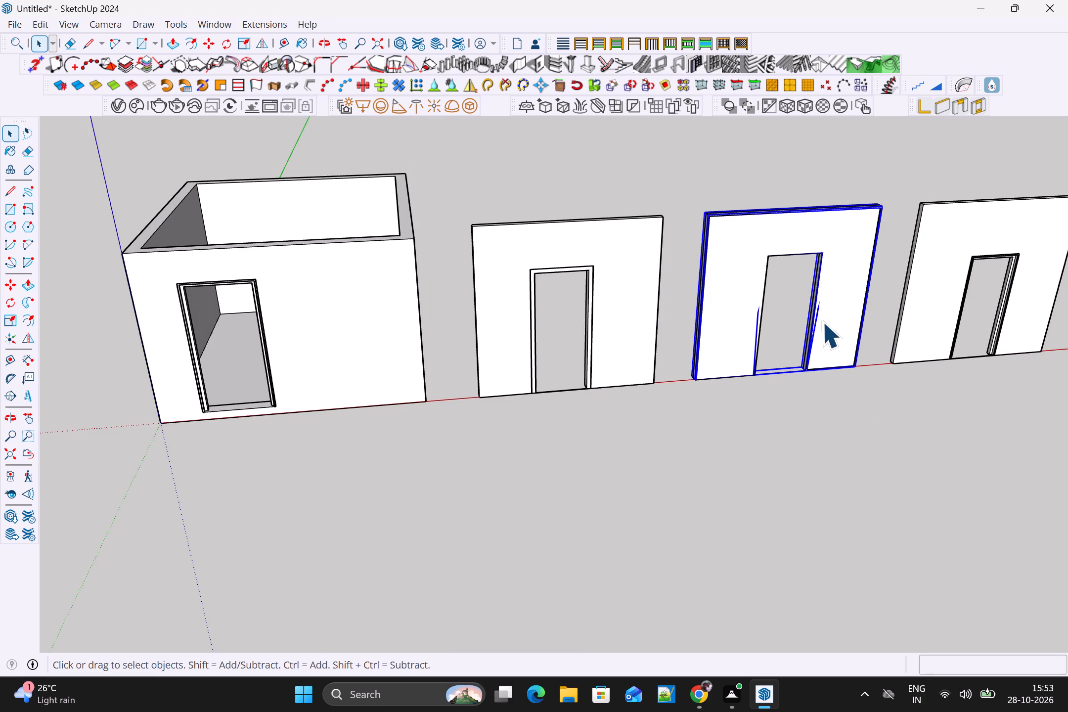
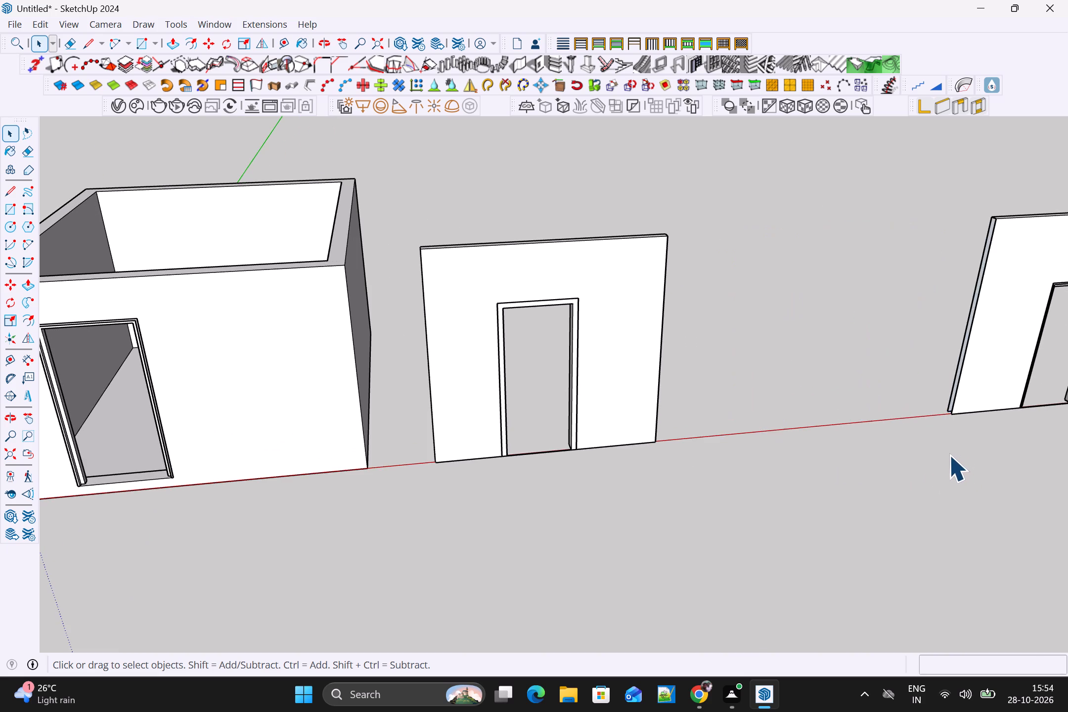
Examine the whole row of models: the room, the freestanding wall panels with framed door openings, and the panel with the wood door.
{"action": "scroll", "coordinate": [945, 464], "scroll_direction": "down", "scroll_amount": 9}
{"action": "middle_click_drag", "start_coordinate": [944, 491], "coordinate": [912, 254]}
{"action": "scroll", "coordinate": [924, 342], "scroll_direction": "down", "scroll_amount": 3}
{"action": "middle_click_drag", "start_coordinate": [925, 403], "coordinate": [751, 563]}
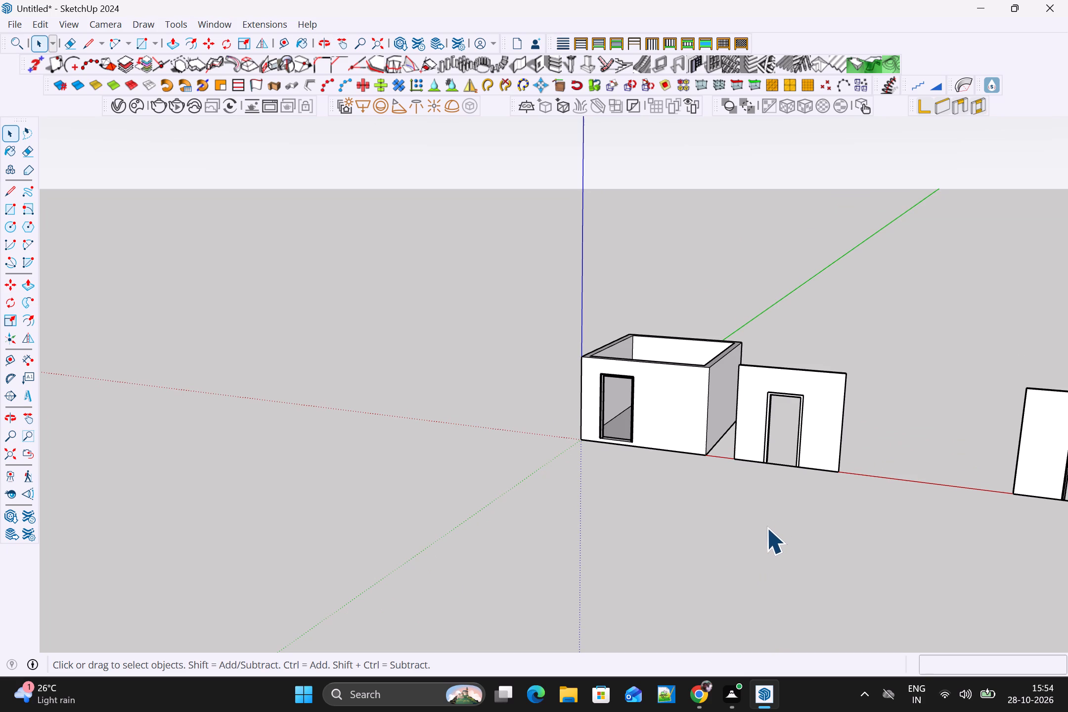
{"action": "scroll", "coordinate": [810, 536], "scroll_direction": "down", "scroll_amount": 1}
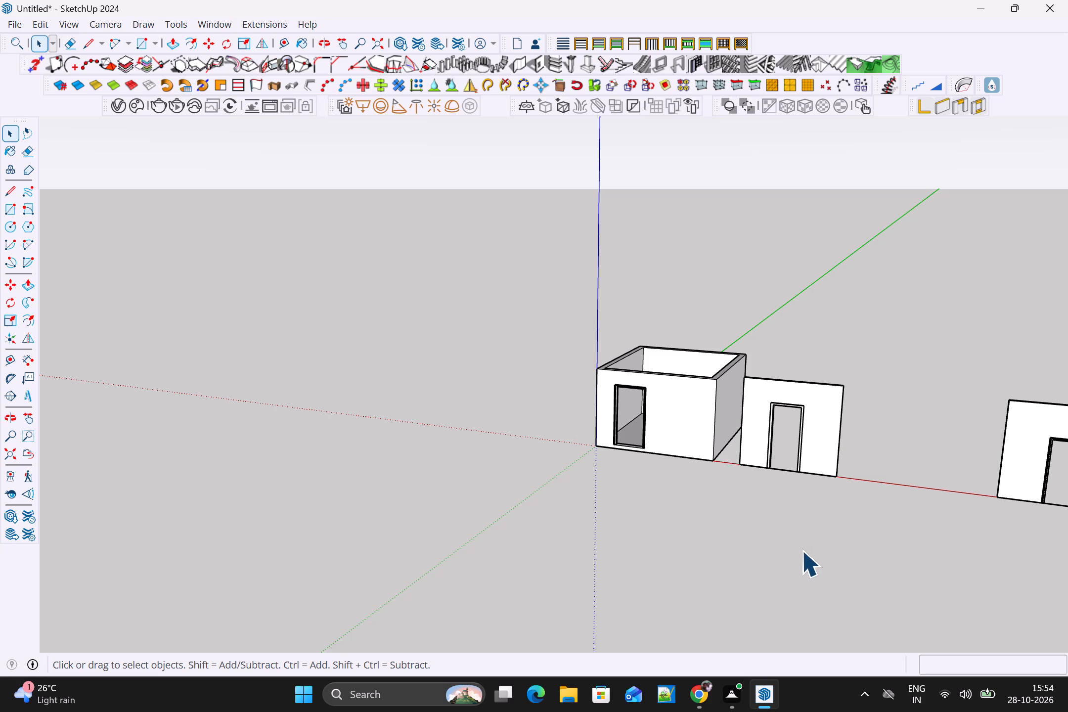
{"action": "scroll", "coordinate": [887, 533], "scroll_direction": "down", "scroll_amount": 2}
{"action": "scroll", "coordinate": [834, 432], "scroll_direction": "up", "scroll_amount": 2}
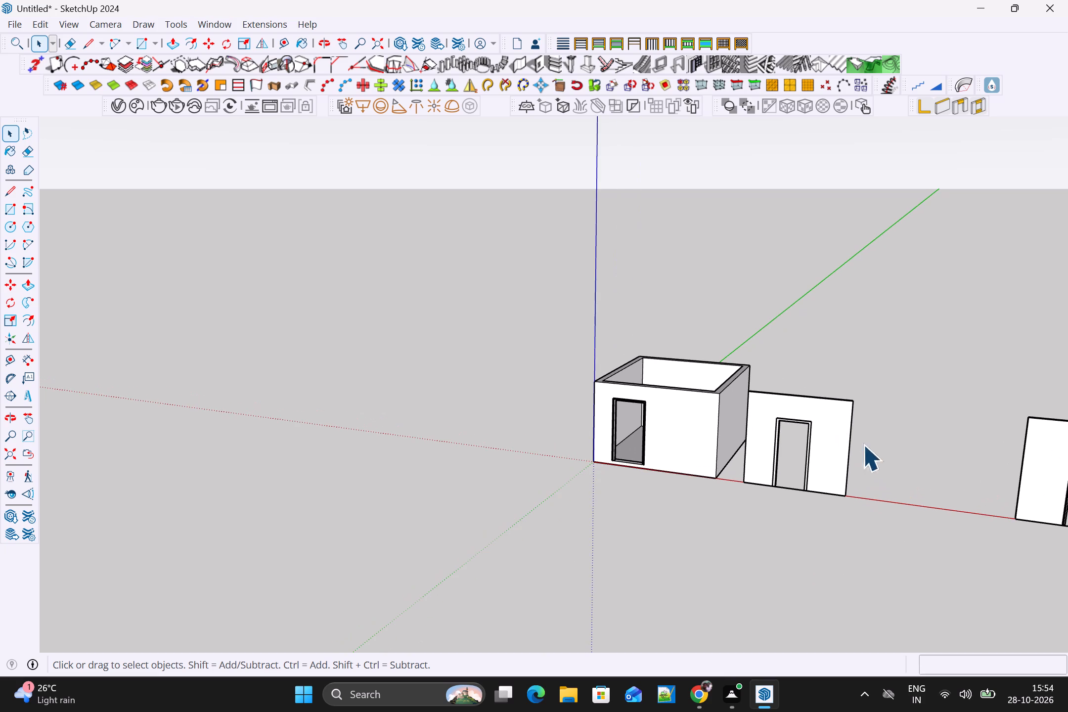
{"action": "middle_click_drag", "start_coordinate": [939, 458], "coordinate": [845, 445], "text": "shift"}
{"action": "scroll", "coordinate": [848, 458], "scroll_direction": "down", "scroll_amount": 1}
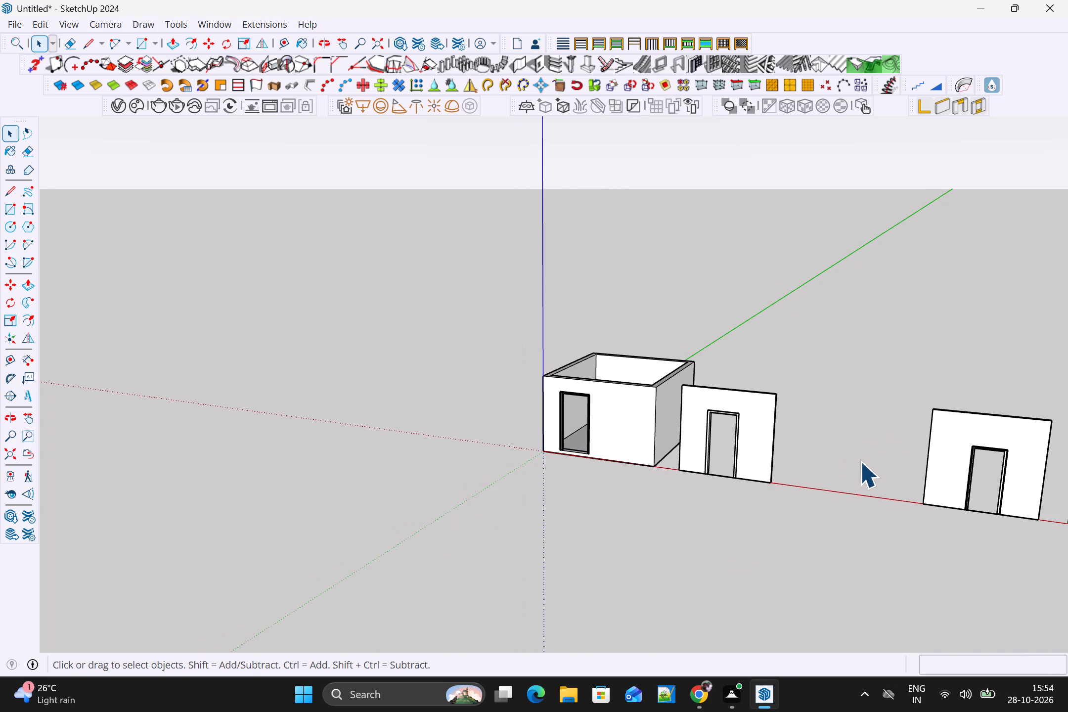
{"action": "scroll", "coordinate": [860, 461], "scroll_direction": "down", "scroll_amount": 2}
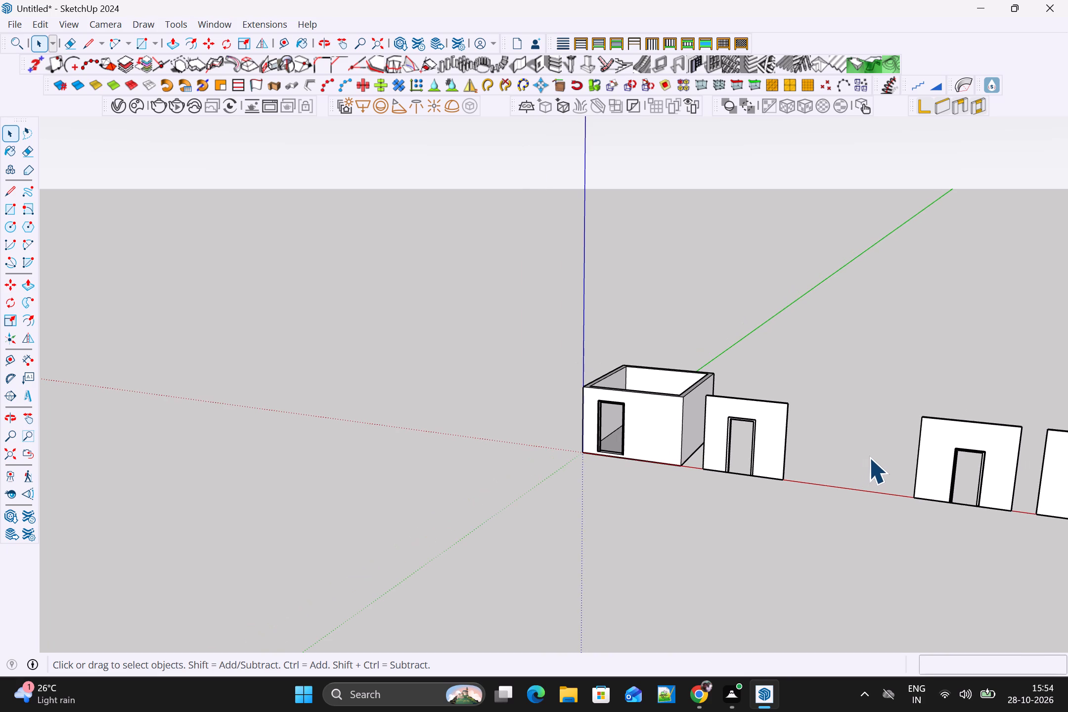
{"action": "middle_click_drag", "start_coordinate": [839, 457], "coordinate": [682, 431], "text": "shift"}
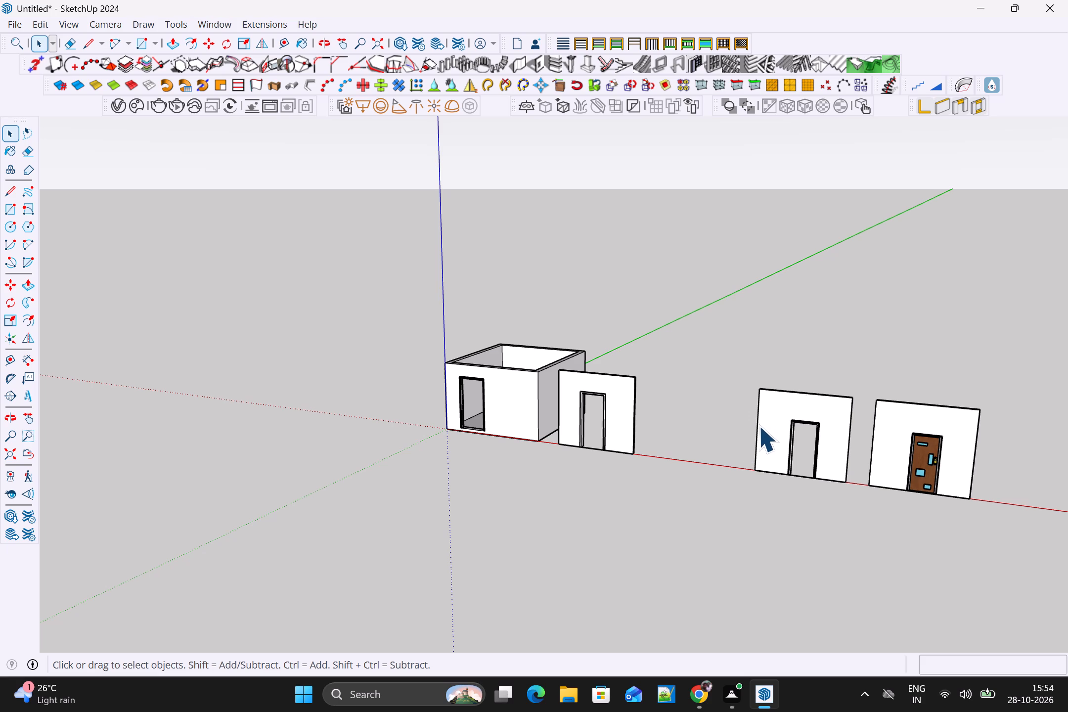
{"action": "scroll", "coordinate": [764, 429], "scroll_direction": "up", "scroll_amount": 2}
{"action": "middle_click_drag", "start_coordinate": [769, 431], "coordinate": [800, 476]}
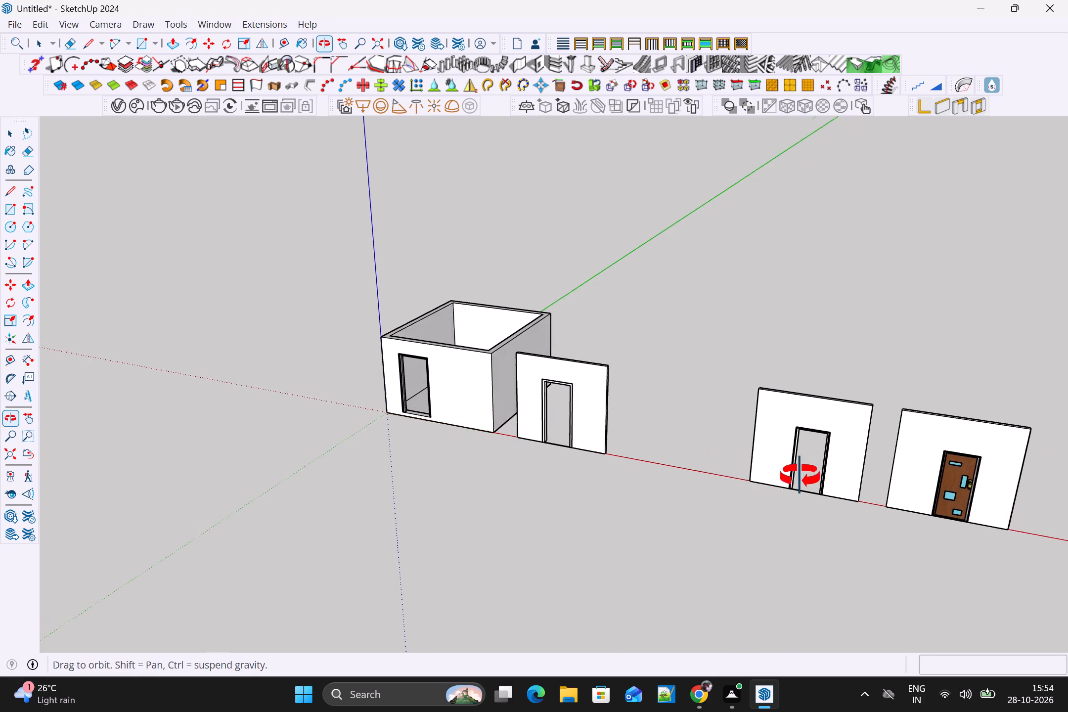
{"action": "middle_click_drag", "start_coordinate": [800, 476], "coordinate": [811, 466]}
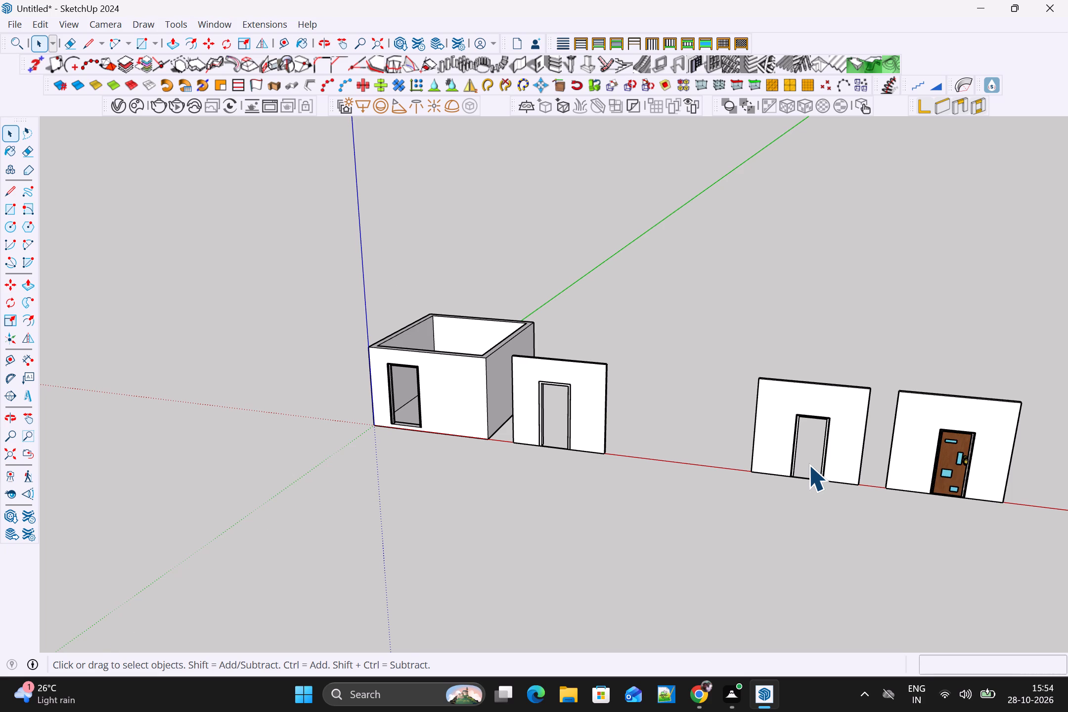
{"action": "scroll", "coordinate": [808, 465], "scroll_direction": "down", "scroll_amount": 1}
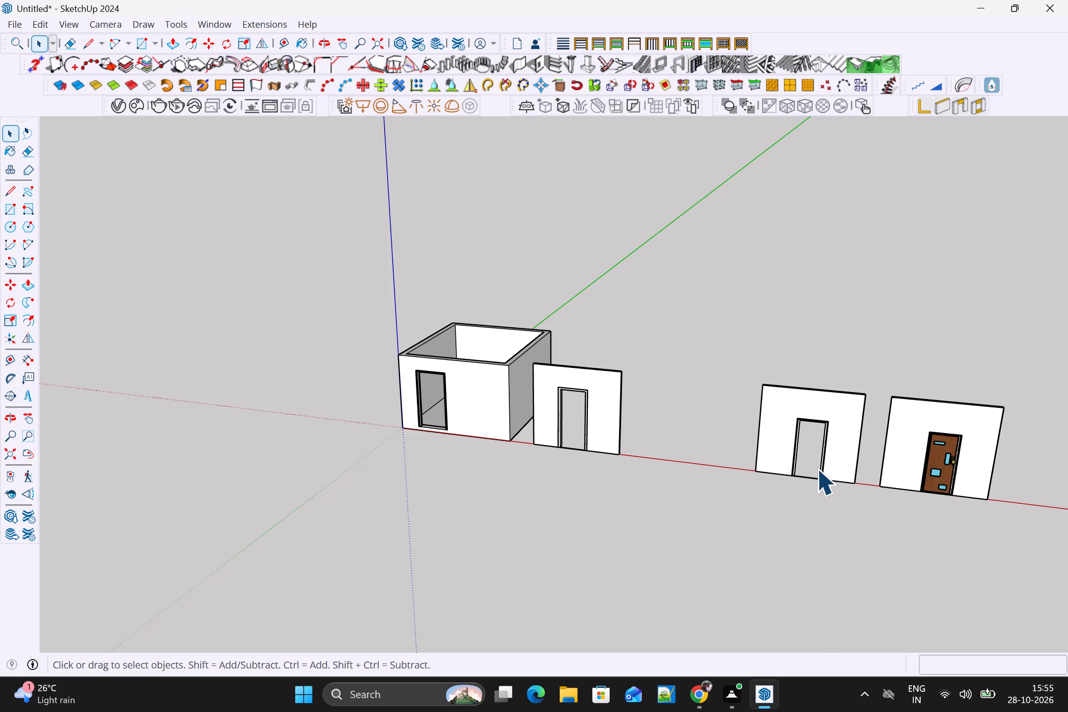
{"action": "scroll", "coordinate": [828, 481], "scroll_direction": "up", "scroll_amount": 1}
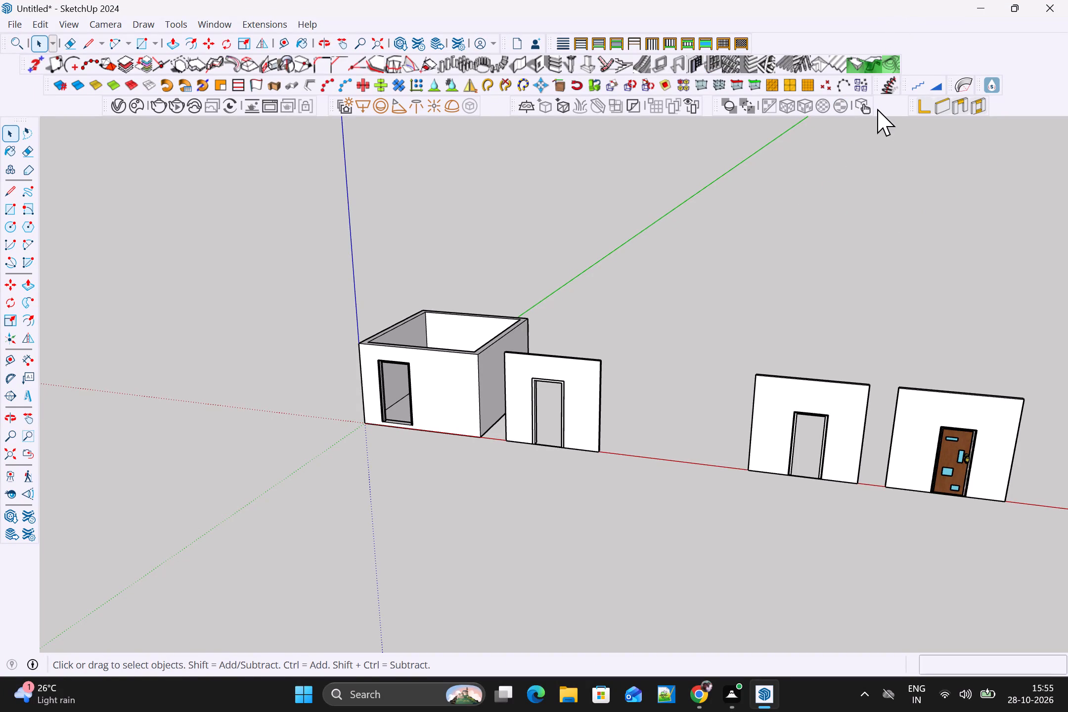
{"action": "scroll", "coordinate": [798, 330], "scroll_direction": "up", "scroll_amount": 2}
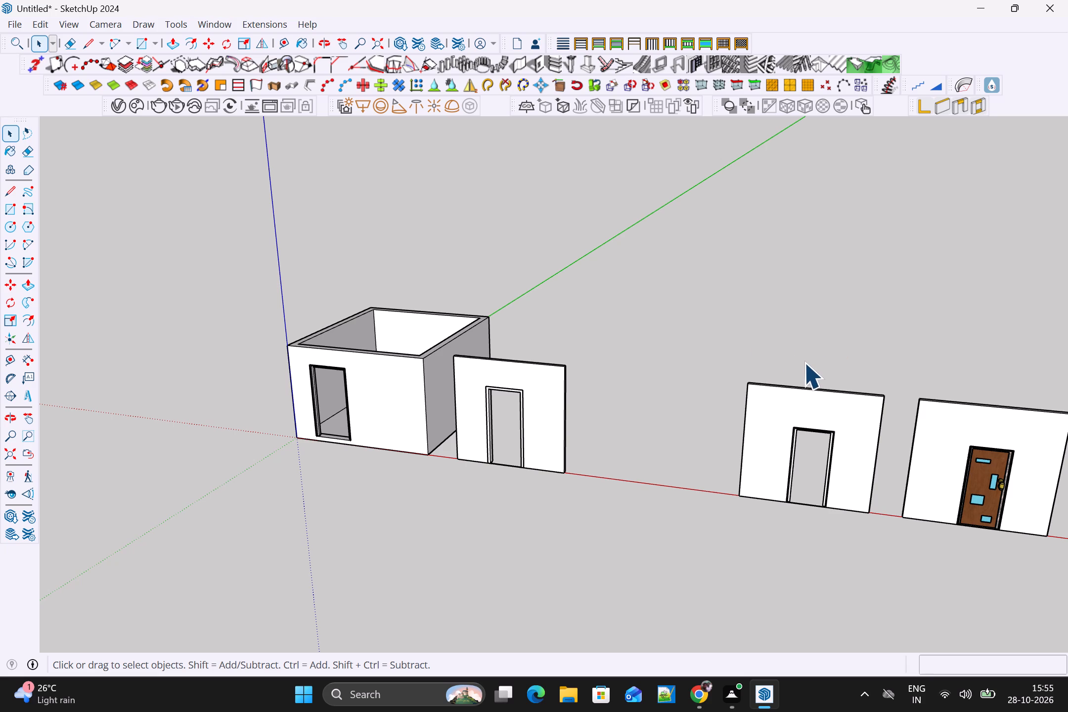
{"action": "scroll", "coordinate": [804, 372], "scroll_direction": "down", "scroll_amount": 2}
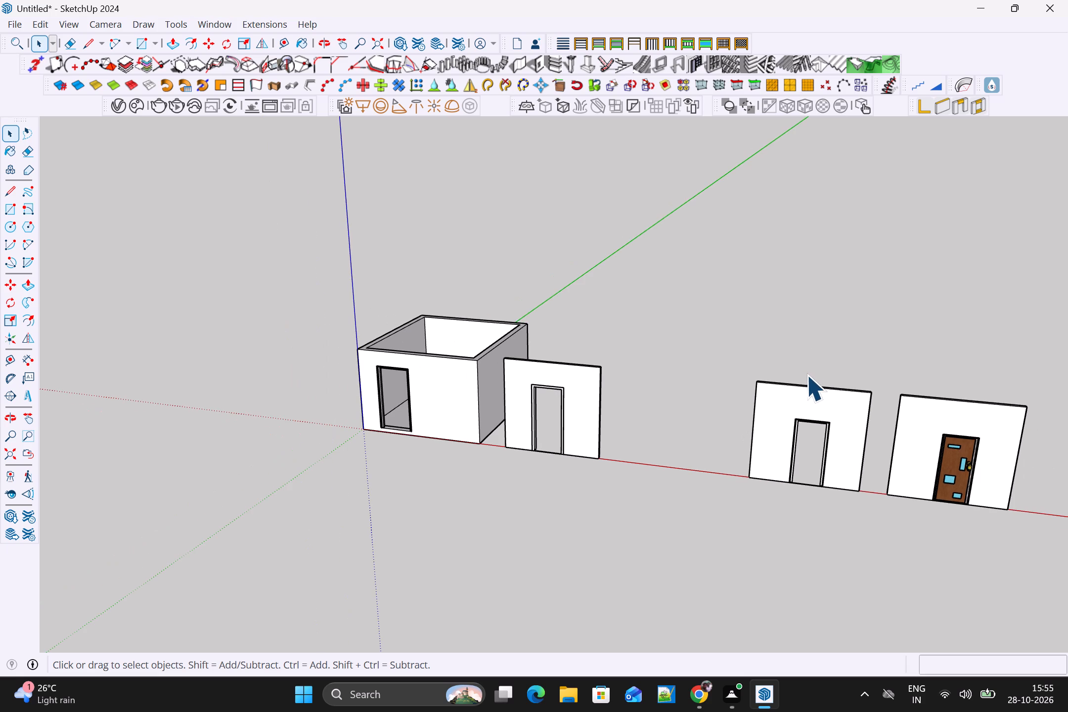
{"action": "middle_click_drag", "start_coordinate": [810, 374], "coordinate": [722, 285], "text": "shift"}
{"action": "scroll", "coordinate": [825, 368], "scroll_direction": "up", "scroll_amount": 5}
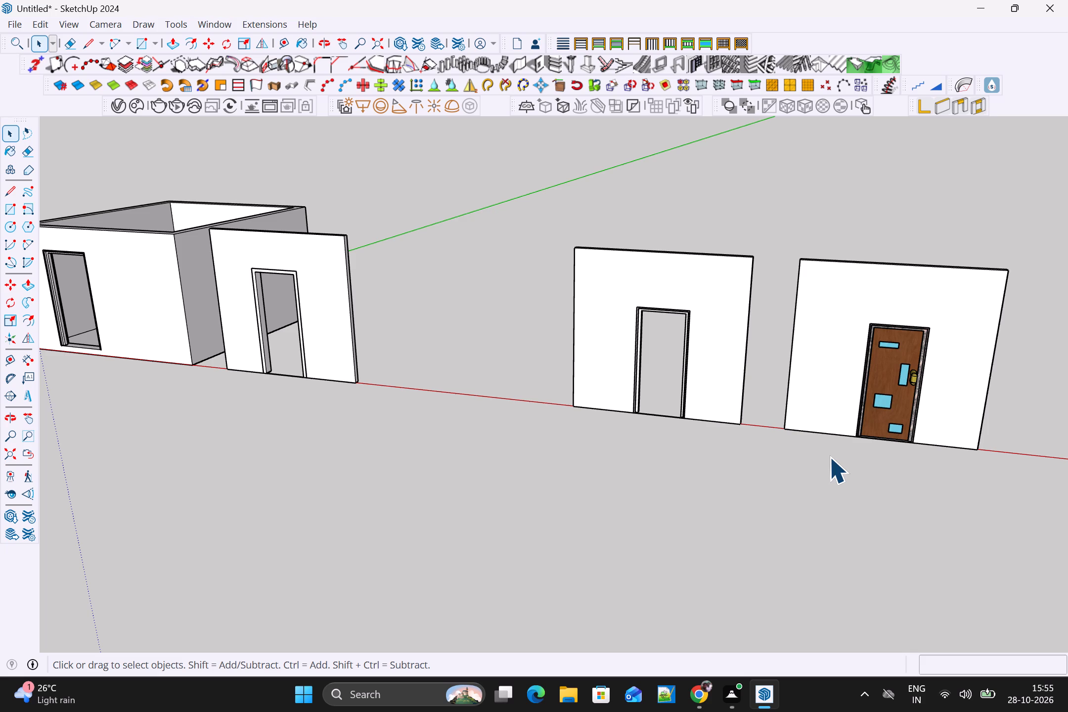
{"action": "scroll", "coordinate": [824, 461], "scroll_direction": "down", "scroll_amount": 1}
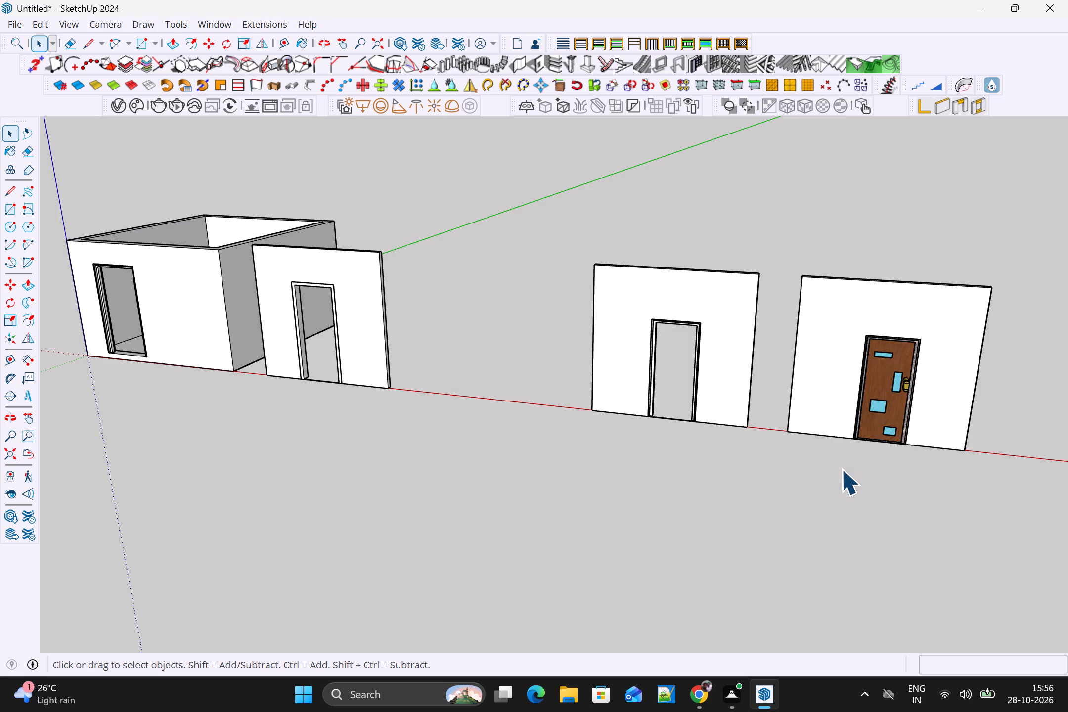
{"action": "scroll", "coordinate": [841, 473], "scroll_direction": "down", "scroll_amount": 1}
Examine the wood door and its frame, along with the adjacent framed opening, from the side and close up.
{"action": "middle_click_drag", "start_coordinate": [854, 462], "coordinate": [397, 459]}
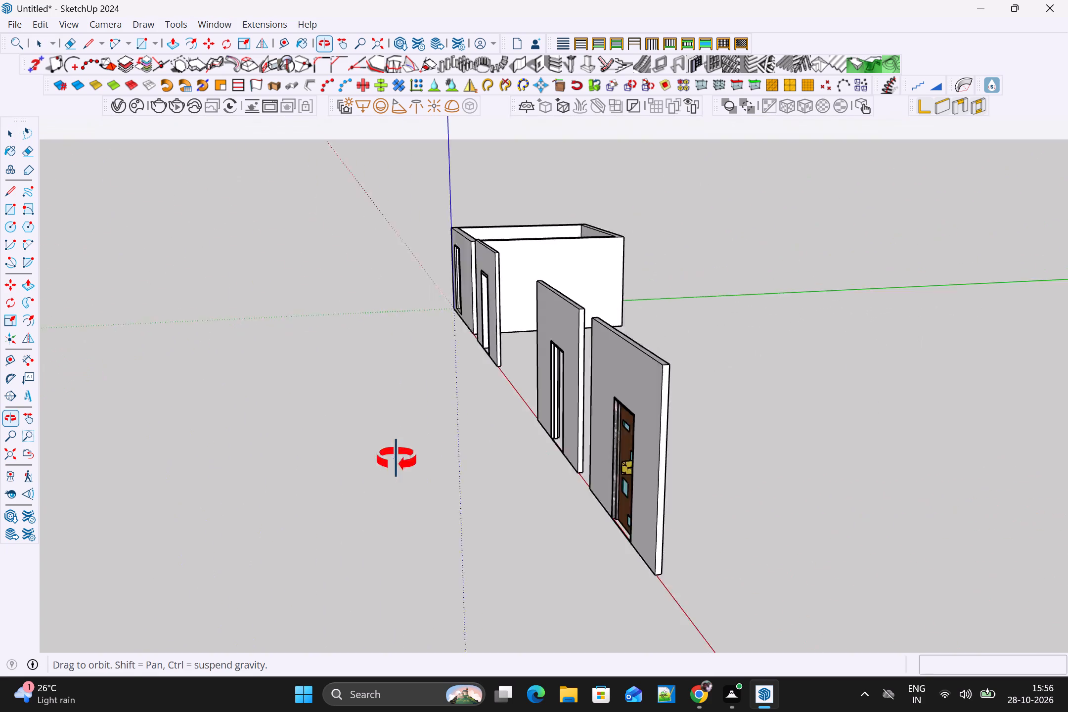
{"action": "middle_click_drag", "start_coordinate": [397, 459], "coordinate": [774, 480]}
{"action": "scroll", "coordinate": [845, 451], "scroll_direction": "up", "scroll_amount": 5}
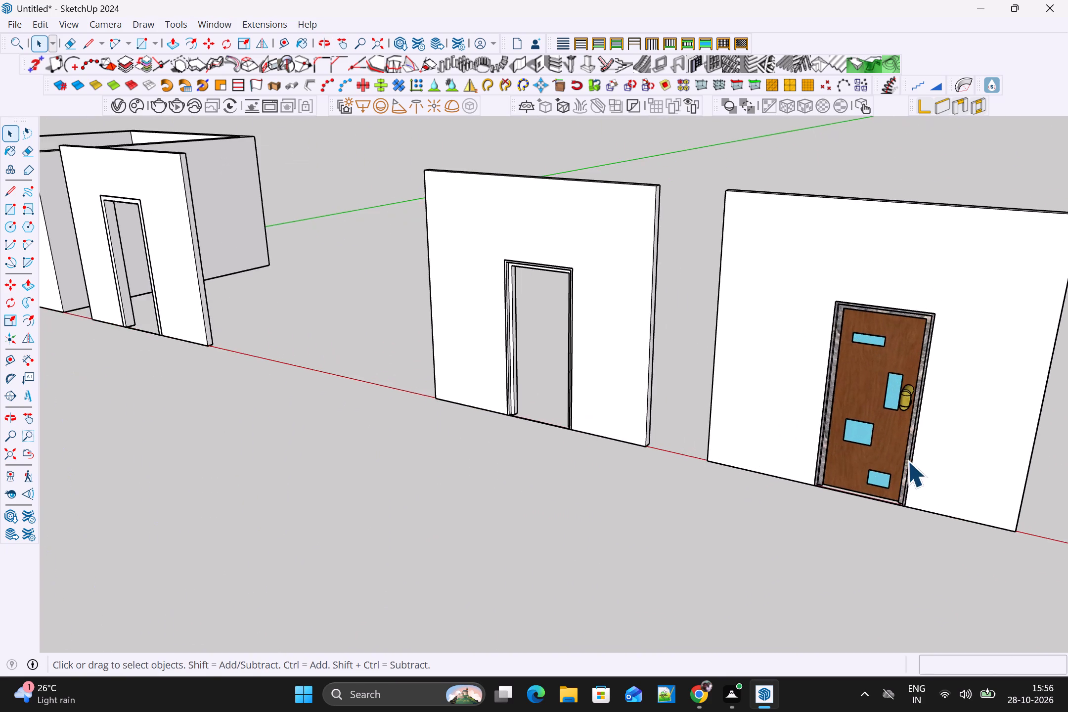
{"action": "scroll", "coordinate": [907, 461], "scroll_direction": "up", "scroll_amount": 5}
{"action": "middle_click_drag", "start_coordinate": [908, 463], "coordinate": [945, 453]}
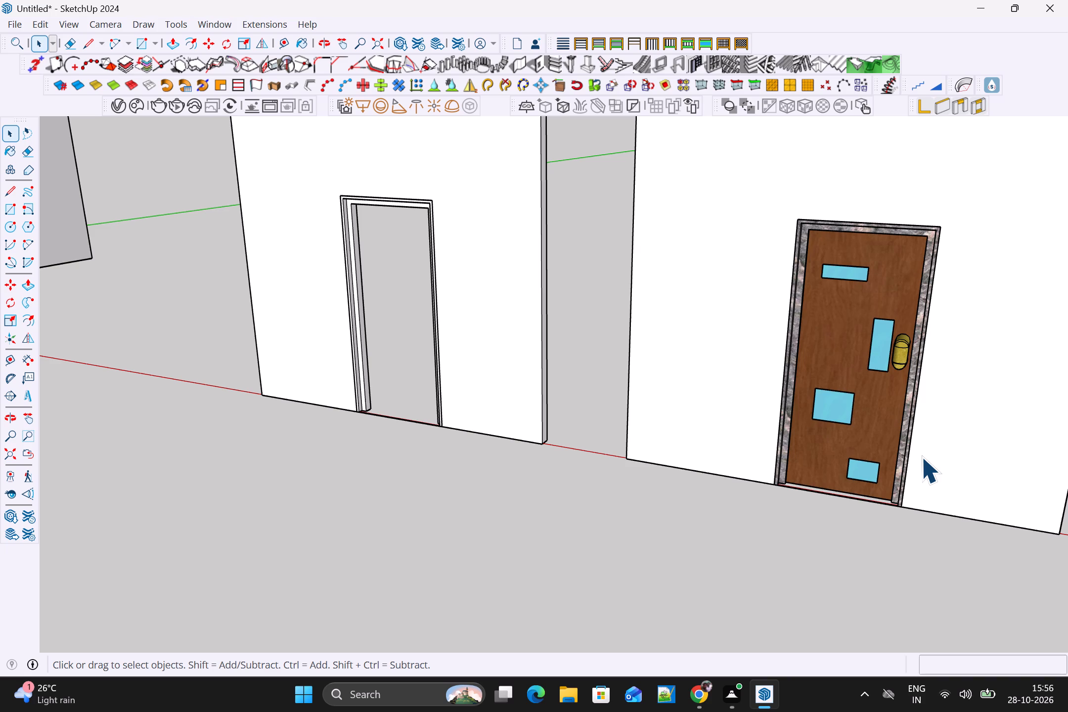
{"action": "scroll", "coordinate": [921, 457], "scroll_direction": "down", "scroll_amount": 2}
{"action": "middle_click_drag", "start_coordinate": [855, 453], "coordinate": [867, 458], "text": "shift"}
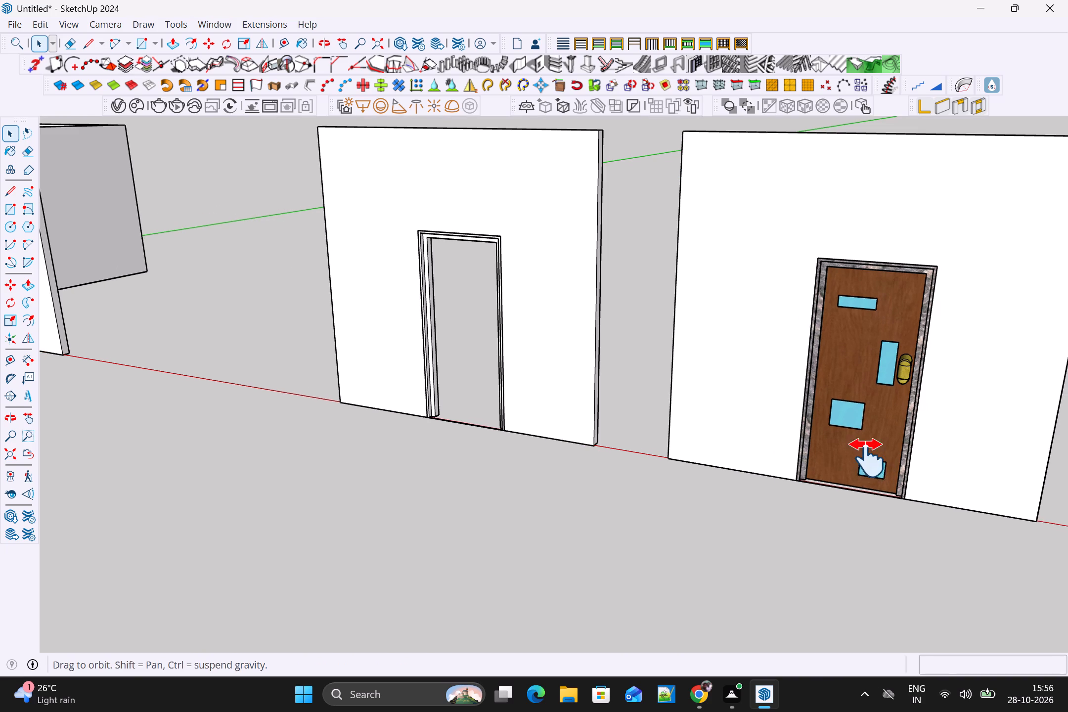
{"action": "middle_click_drag", "start_coordinate": [867, 458], "coordinate": [1067, 552], "text": "shift"}
{"action": "scroll", "coordinate": [474, 394], "scroll_direction": "down", "scroll_amount": 3}
Examine the door frame in the room's front wall and the framed openings in the neighbouring wall panels from several angles.
{"action": "middle_click_drag", "start_coordinate": [325, 369], "coordinate": [792, 505], "text": "shift"}
{"action": "scroll", "coordinate": [577, 398], "scroll_direction": "up", "scroll_amount": 7, "text": "shift"}
{"action": "middle_click_drag", "start_coordinate": [620, 426], "coordinate": [672, 274]}
{"action": "scroll", "coordinate": [679, 446], "scroll_direction": "up", "scroll_amount": 3}
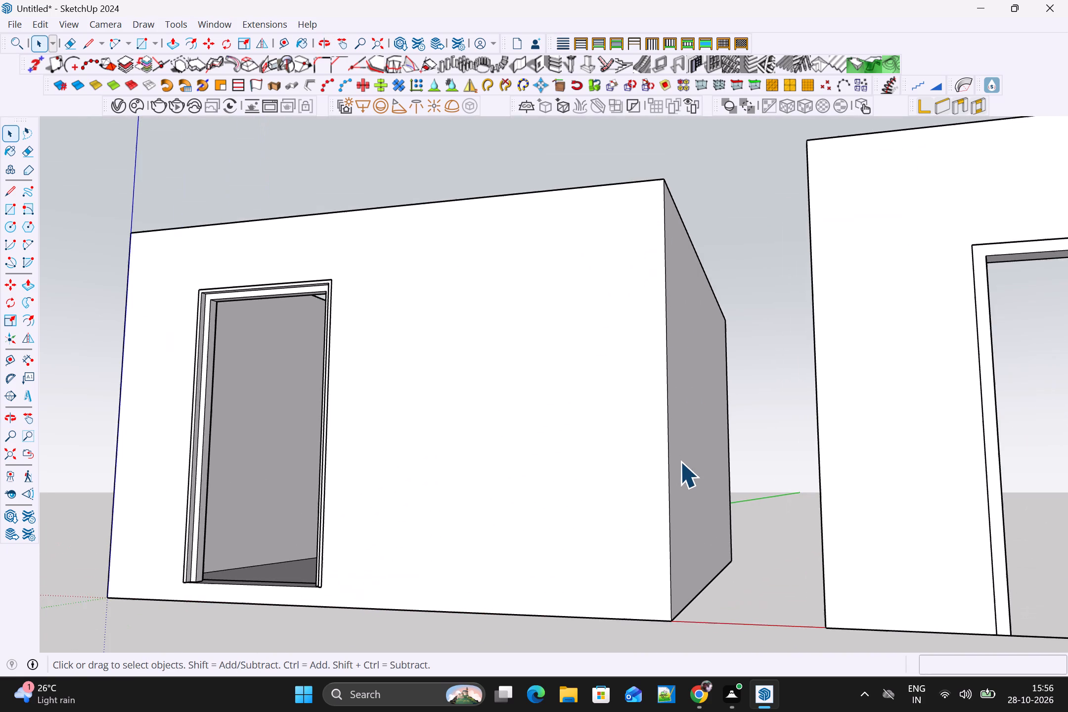
{"action": "middle_click_drag", "start_coordinate": [686, 474], "coordinate": [650, 647]}
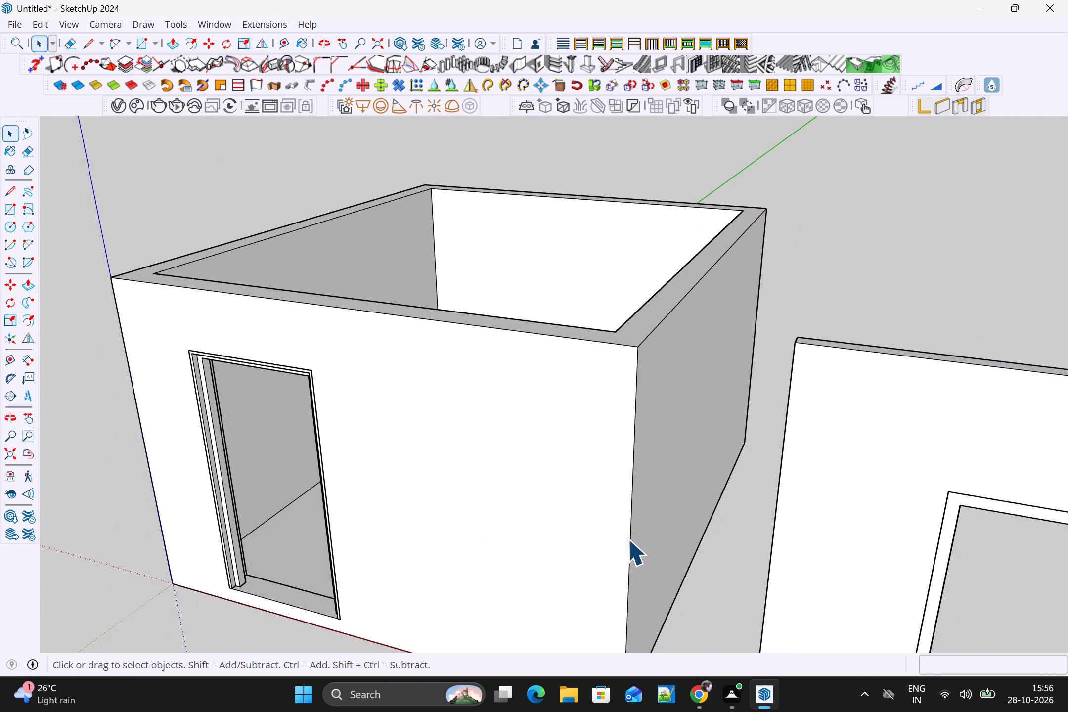
{"action": "middle_click_drag", "start_coordinate": [627, 539], "coordinate": [786, 438]}
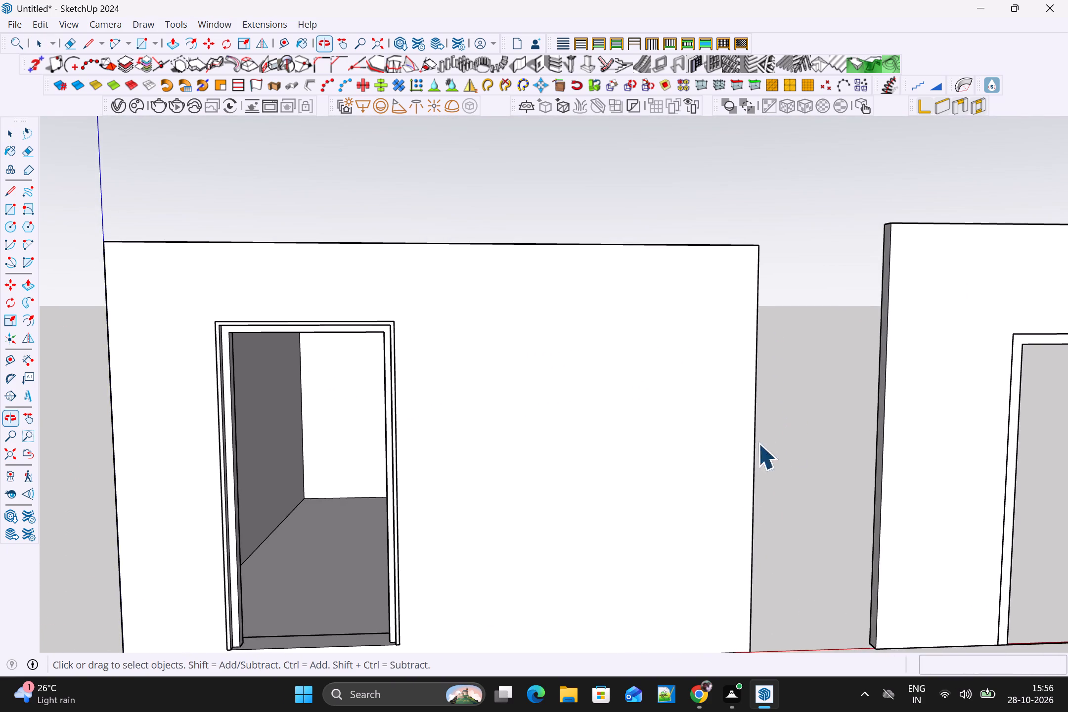
{"action": "scroll", "coordinate": [744, 493], "scroll_direction": "down", "scroll_amount": 2}
{"action": "middle_click_drag", "start_coordinate": [759, 544], "coordinate": [557, 662]}
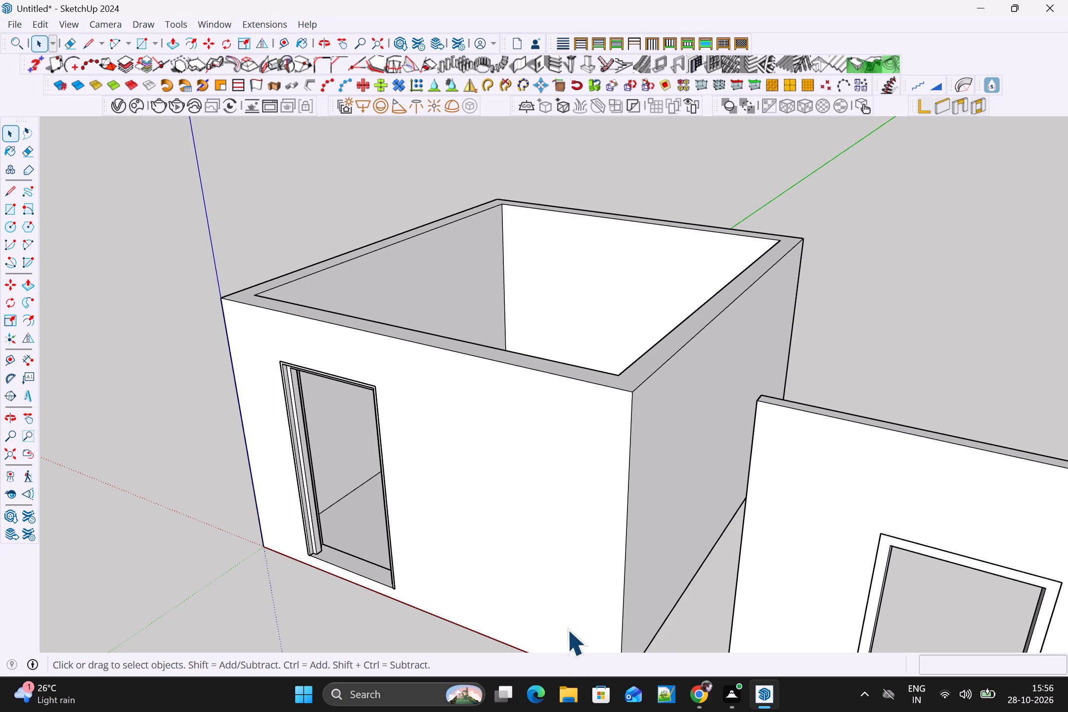
{"action": "scroll", "coordinate": [609, 594], "scroll_direction": "down", "scroll_amount": 2}
{"action": "scroll", "coordinate": [696, 578], "scroll_direction": "down", "scroll_amount": 2}
{"action": "middle_click_drag", "start_coordinate": [692, 581], "coordinate": [614, 403]}
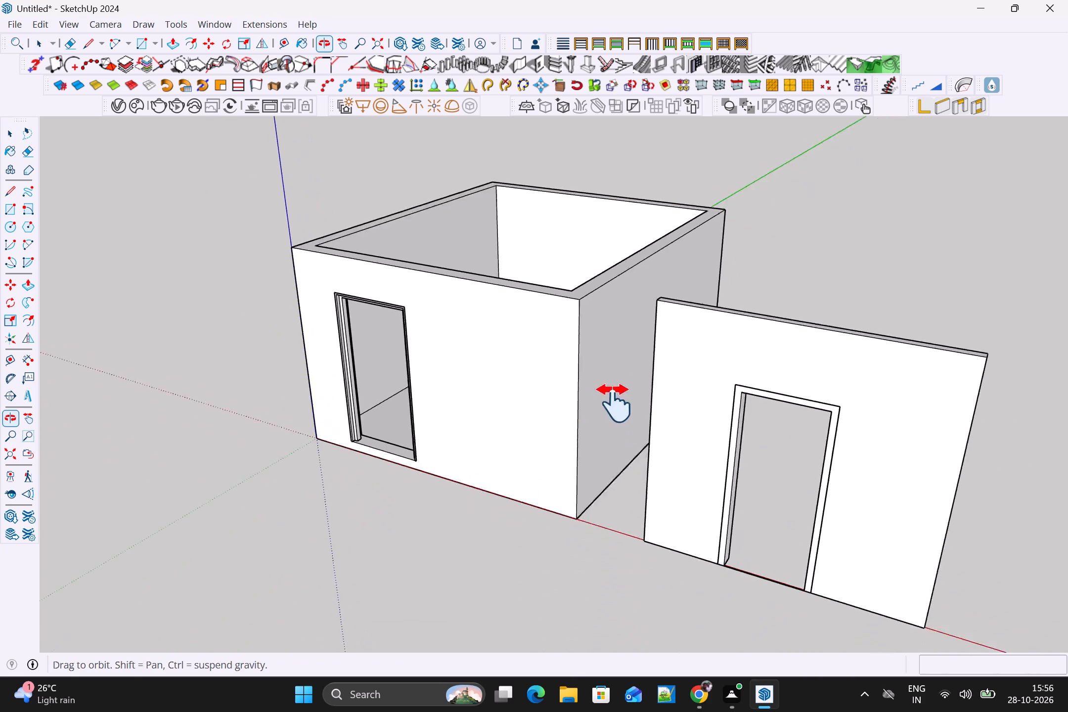
{"action": "middle_click_drag", "start_coordinate": [614, 403], "coordinate": [609, 398]}
{"action": "scroll", "coordinate": [646, 446], "scroll_direction": "down", "scroll_amount": 2}
{"action": "middle_click_drag", "start_coordinate": [736, 495], "coordinate": [783, 515]}
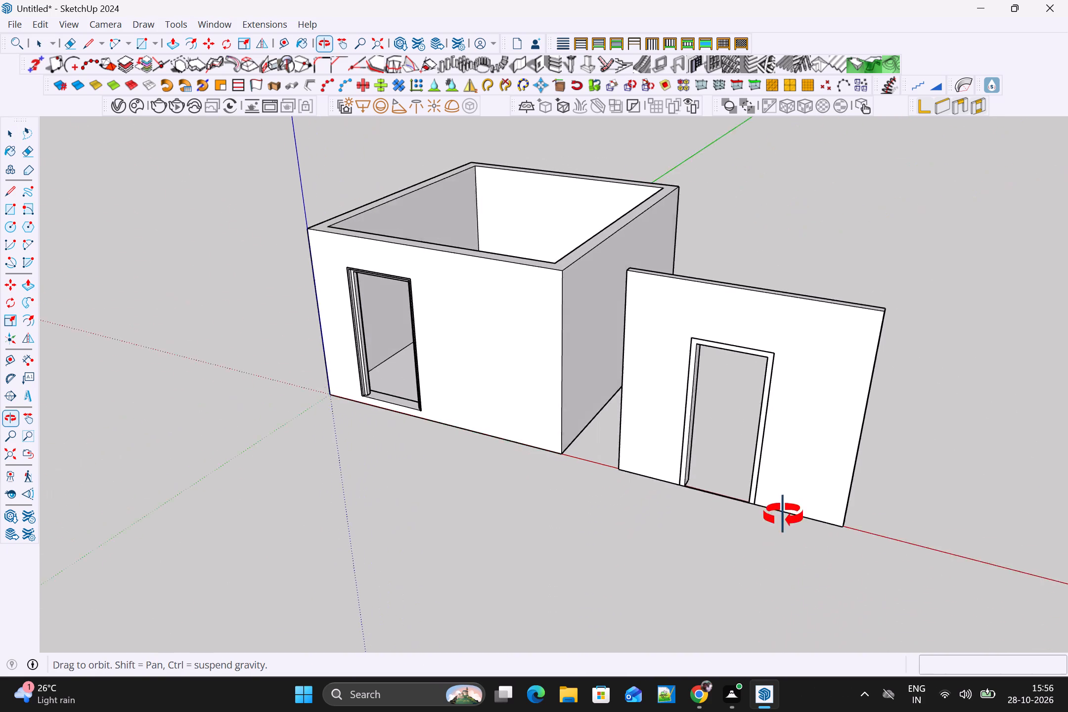
{"action": "middle_click_drag", "start_coordinate": [783, 515], "coordinate": [789, 515]}
{"action": "middle_click_drag", "start_coordinate": [907, 525], "coordinate": [1067, 496]}
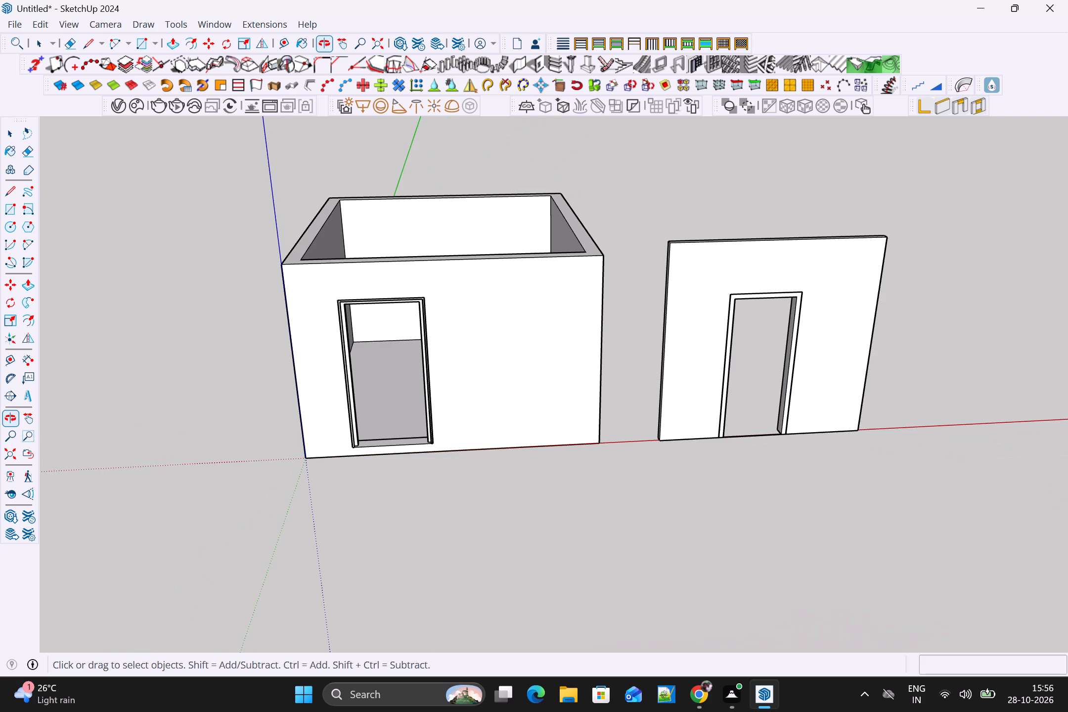
{"action": "scroll", "coordinate": [976, 498], "scroll_direction": "down", "scroll_amount": 2}
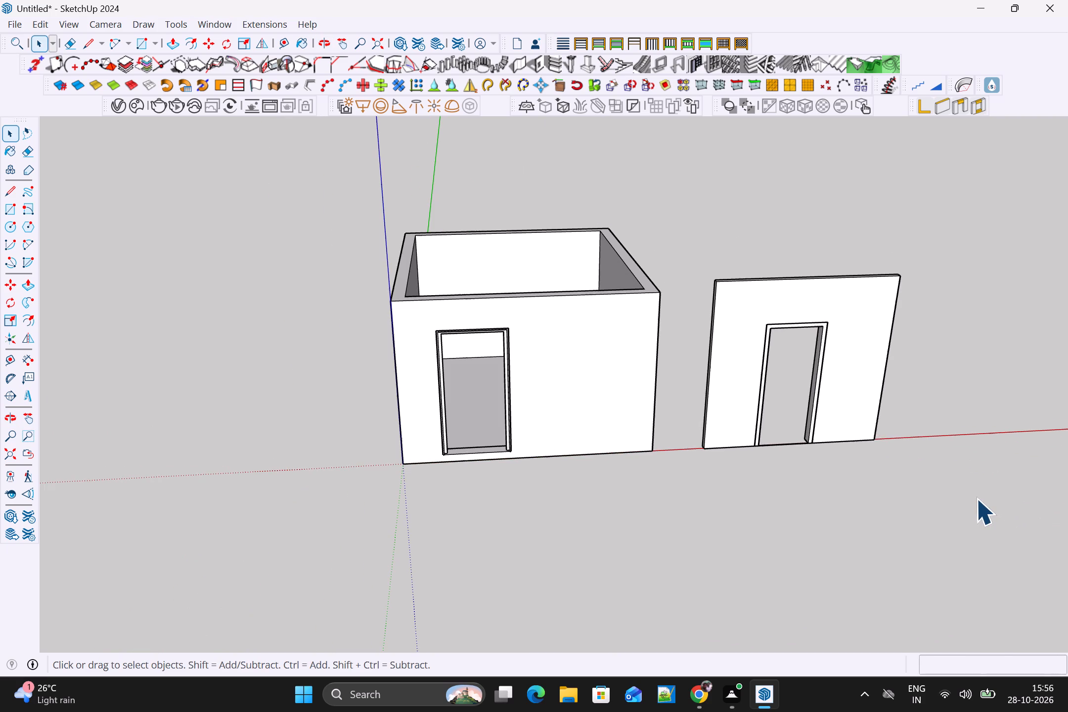
{"action": "middle_click_drag", "start_coordinate": [985, 494], "coordinate": [624, 489], "text": "shift"}
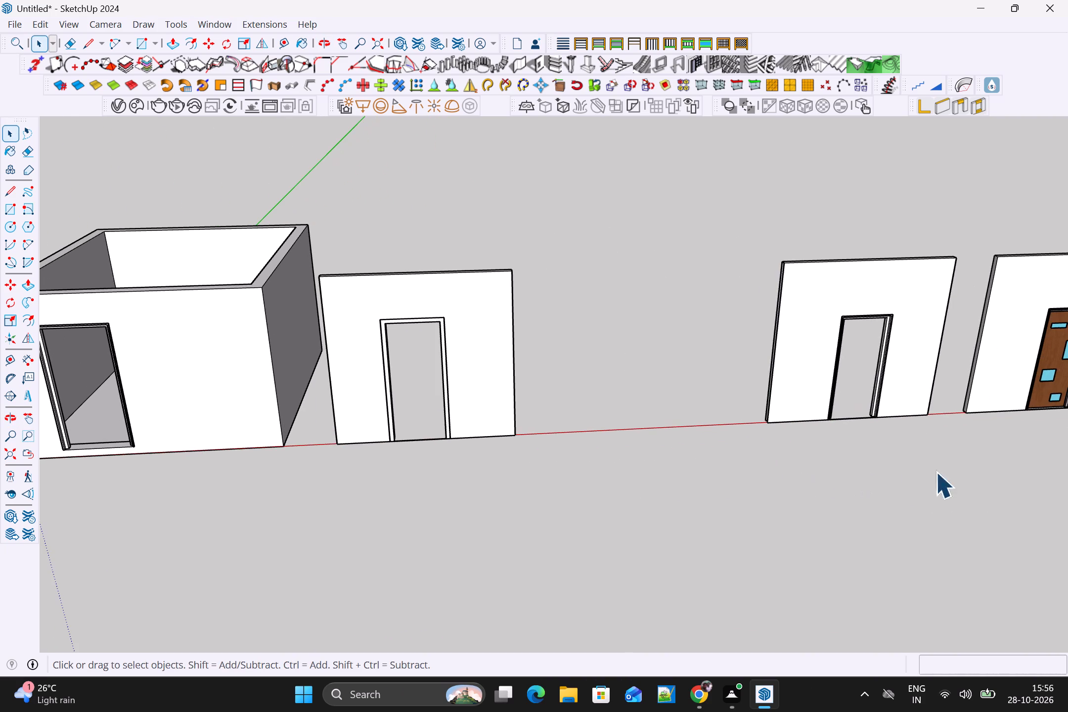
{"action": "middle_click_drag", "start_coordinate": [1003, 458], "coordinate": [885, 461]}
{"action": "middle_click_drag", "start_coordinate": [884, 461], "coordinate": [473, 418], "text": "shift"}
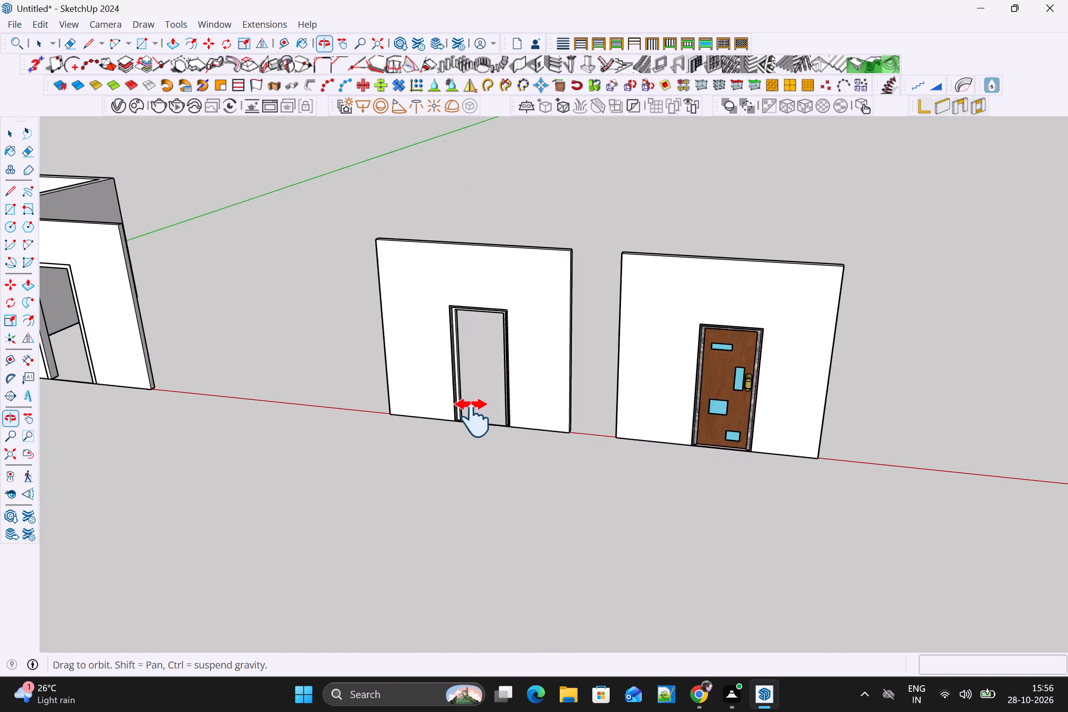
{"action": "middle_click_drag", "start_coordinate": [473, 418], "coordinate": [1059, 475], "text": "shift"}
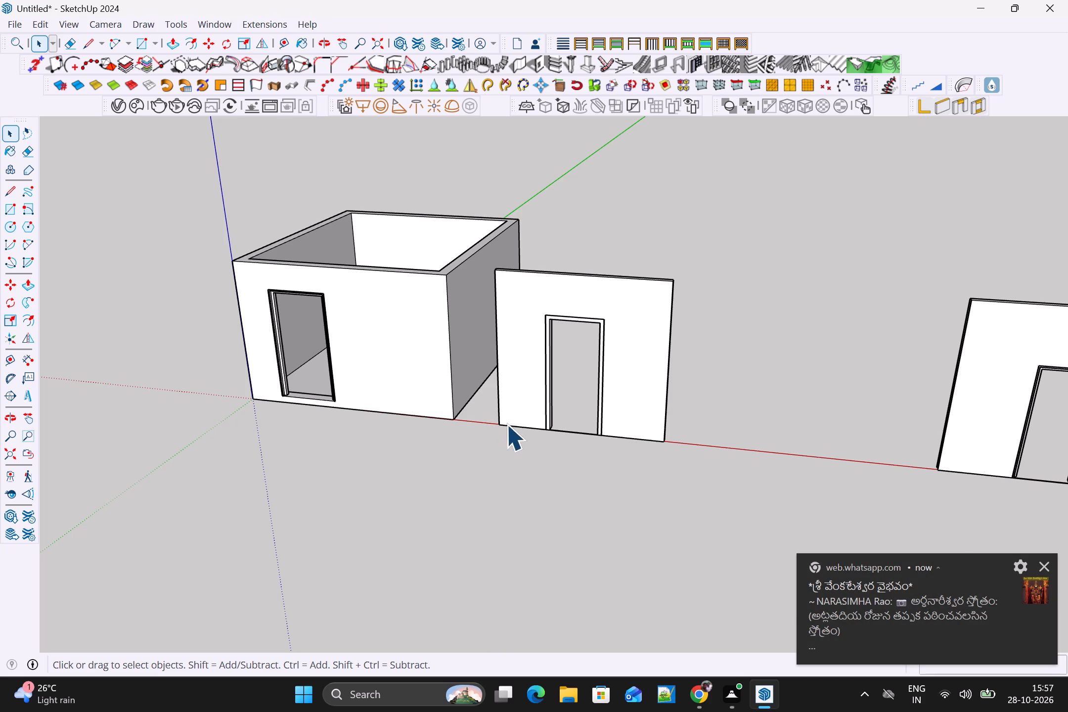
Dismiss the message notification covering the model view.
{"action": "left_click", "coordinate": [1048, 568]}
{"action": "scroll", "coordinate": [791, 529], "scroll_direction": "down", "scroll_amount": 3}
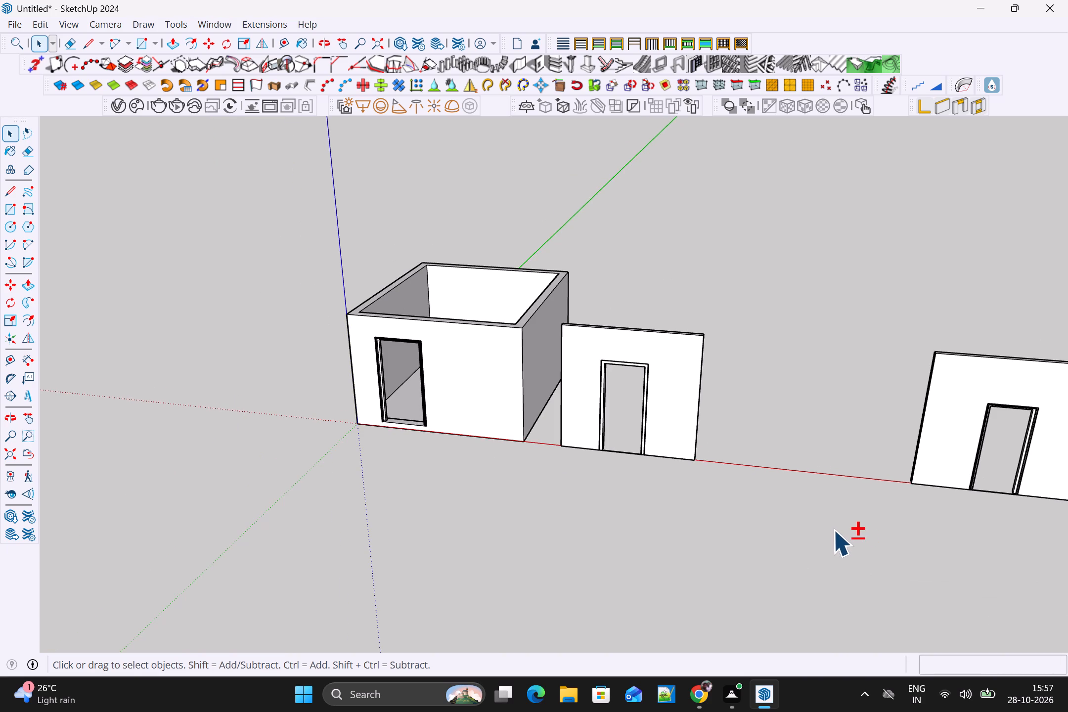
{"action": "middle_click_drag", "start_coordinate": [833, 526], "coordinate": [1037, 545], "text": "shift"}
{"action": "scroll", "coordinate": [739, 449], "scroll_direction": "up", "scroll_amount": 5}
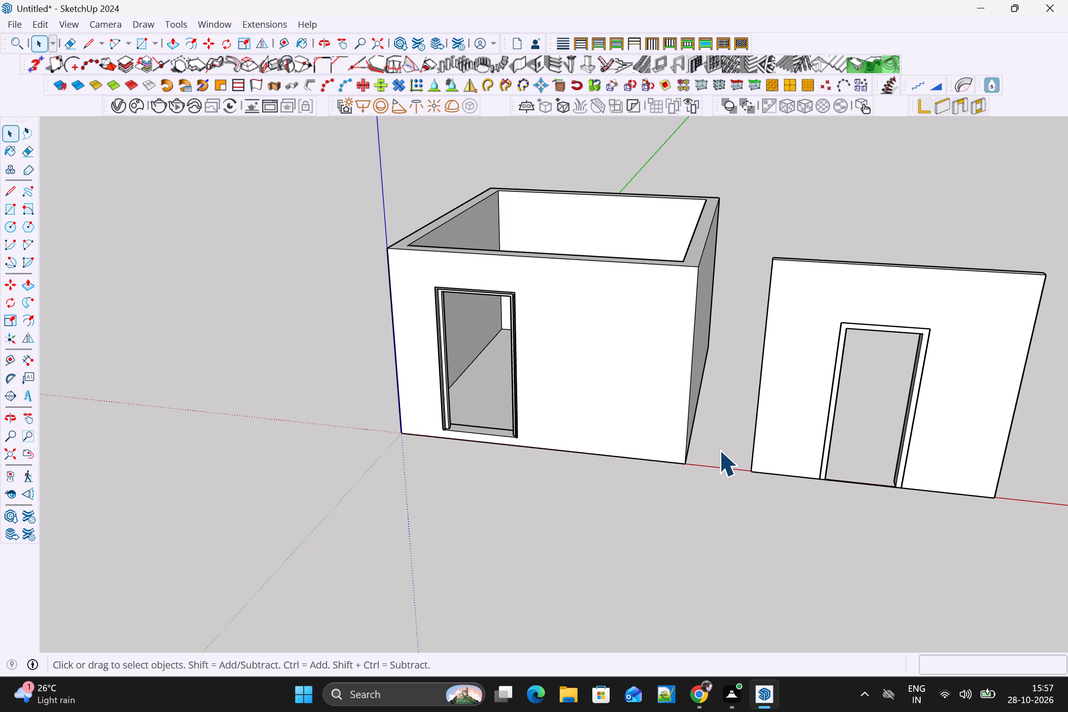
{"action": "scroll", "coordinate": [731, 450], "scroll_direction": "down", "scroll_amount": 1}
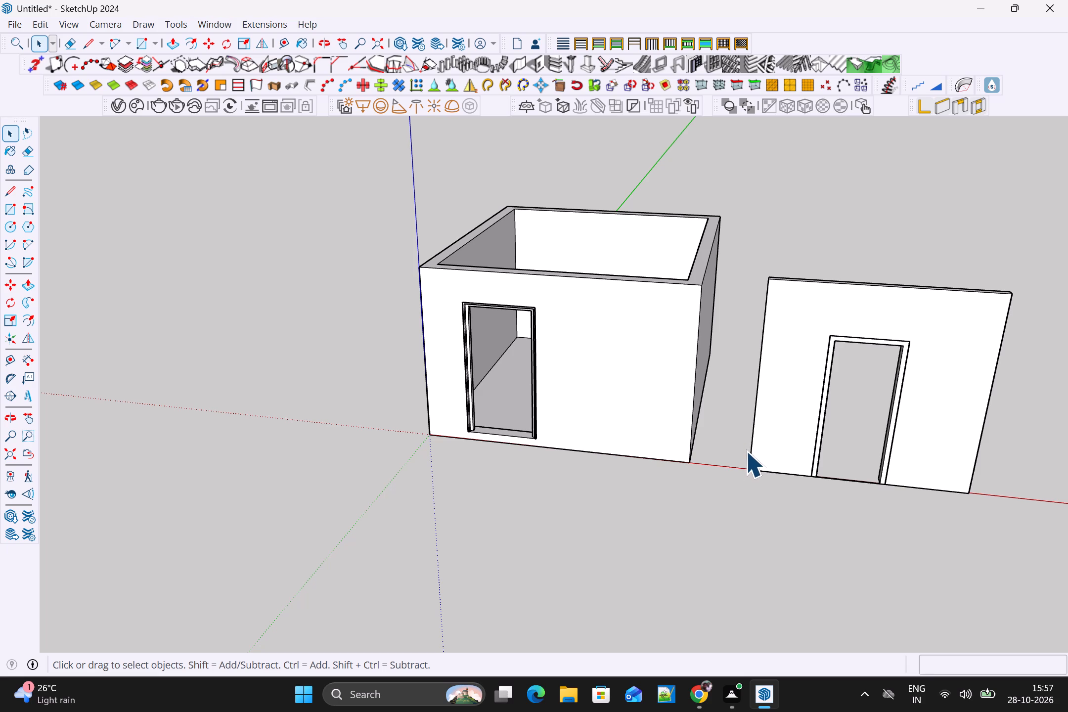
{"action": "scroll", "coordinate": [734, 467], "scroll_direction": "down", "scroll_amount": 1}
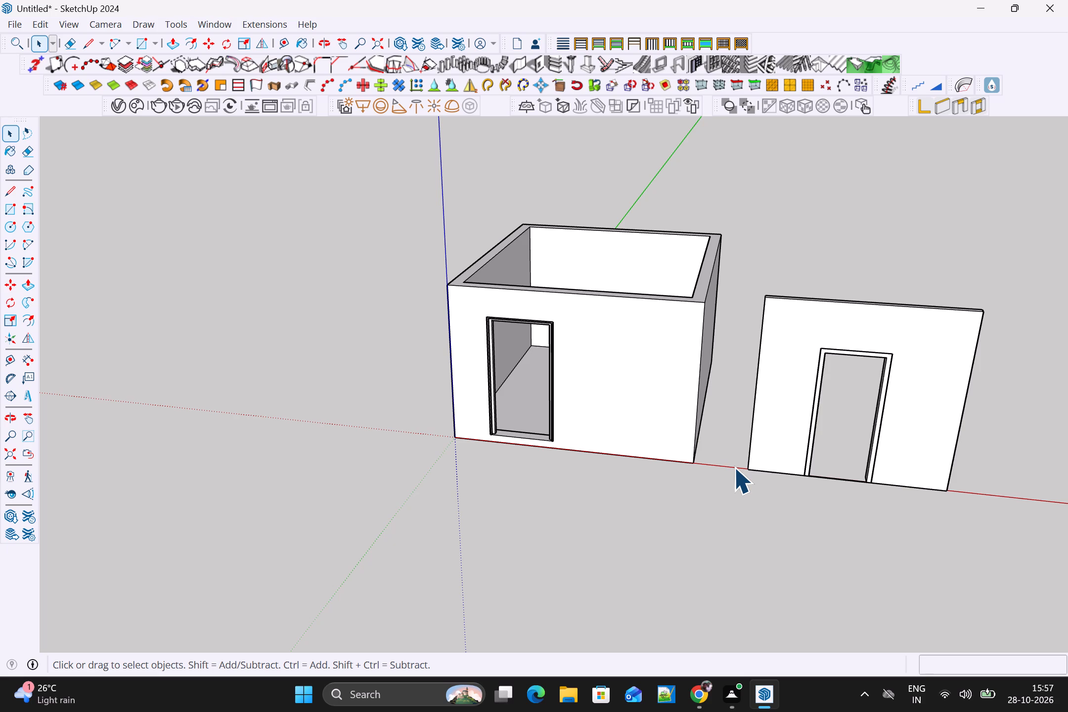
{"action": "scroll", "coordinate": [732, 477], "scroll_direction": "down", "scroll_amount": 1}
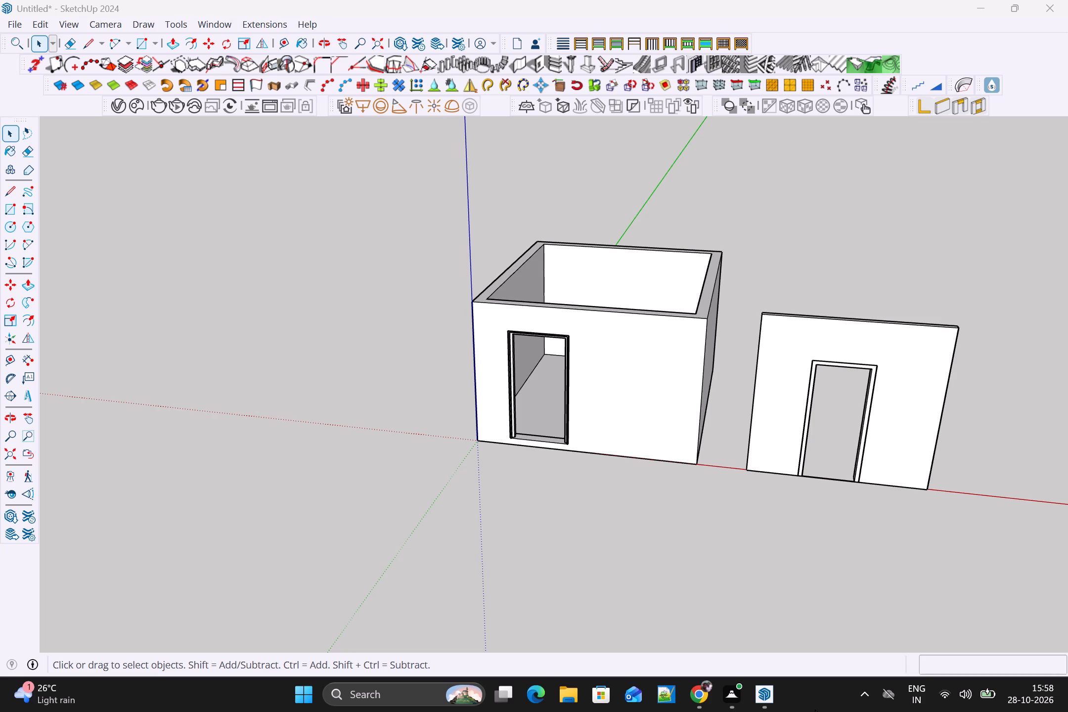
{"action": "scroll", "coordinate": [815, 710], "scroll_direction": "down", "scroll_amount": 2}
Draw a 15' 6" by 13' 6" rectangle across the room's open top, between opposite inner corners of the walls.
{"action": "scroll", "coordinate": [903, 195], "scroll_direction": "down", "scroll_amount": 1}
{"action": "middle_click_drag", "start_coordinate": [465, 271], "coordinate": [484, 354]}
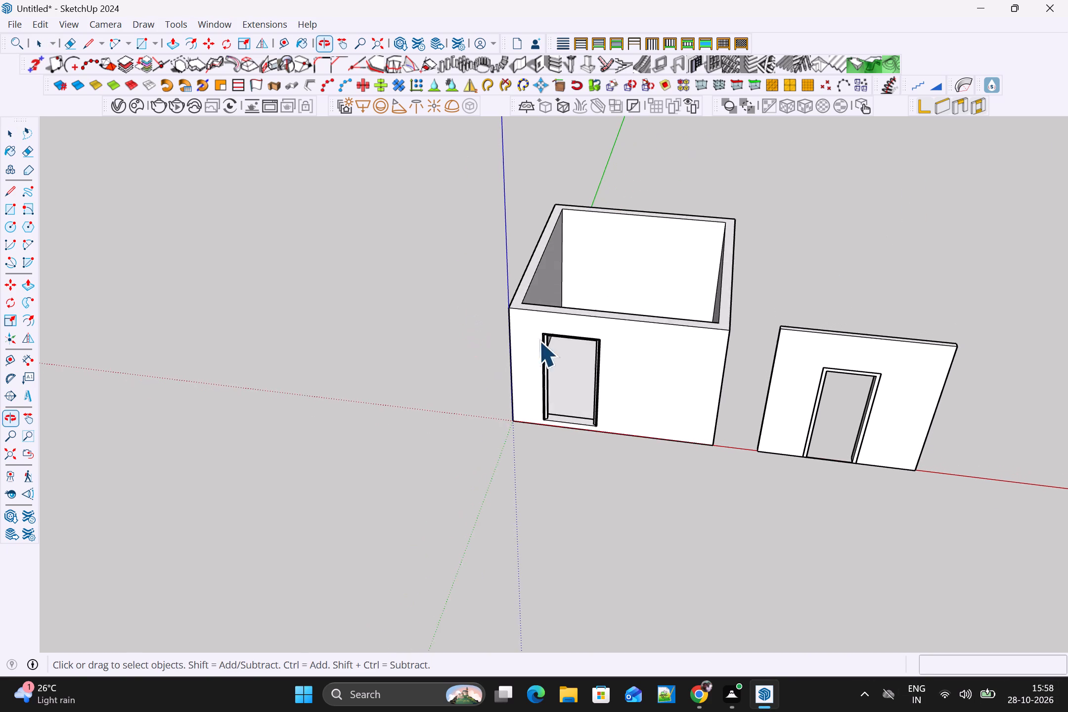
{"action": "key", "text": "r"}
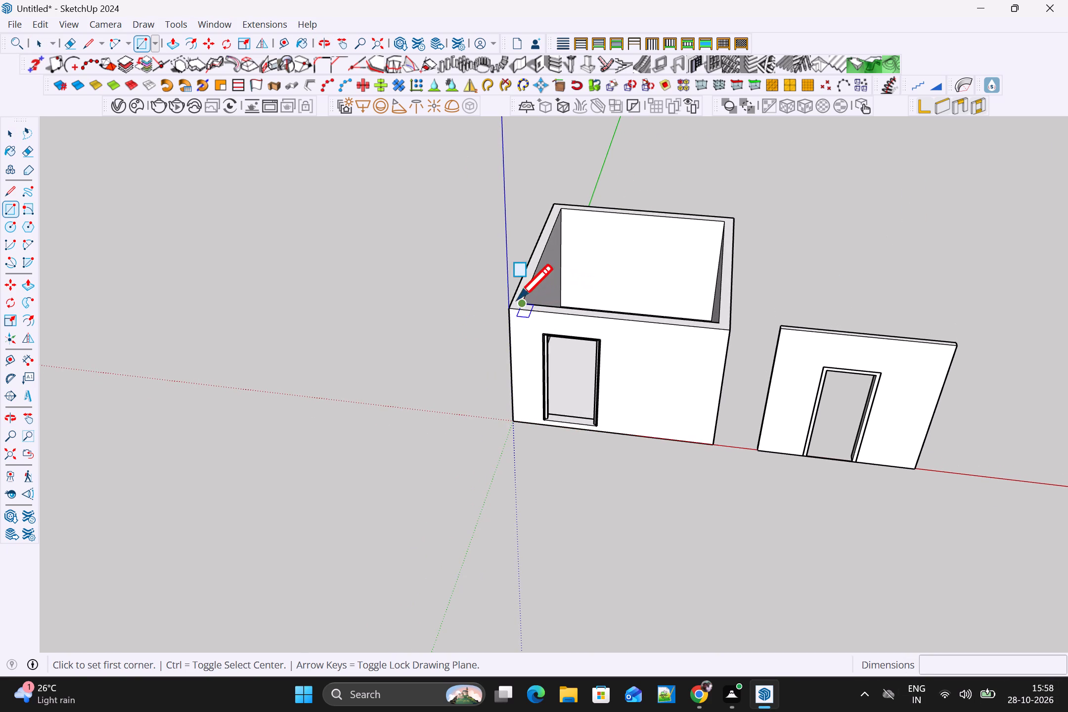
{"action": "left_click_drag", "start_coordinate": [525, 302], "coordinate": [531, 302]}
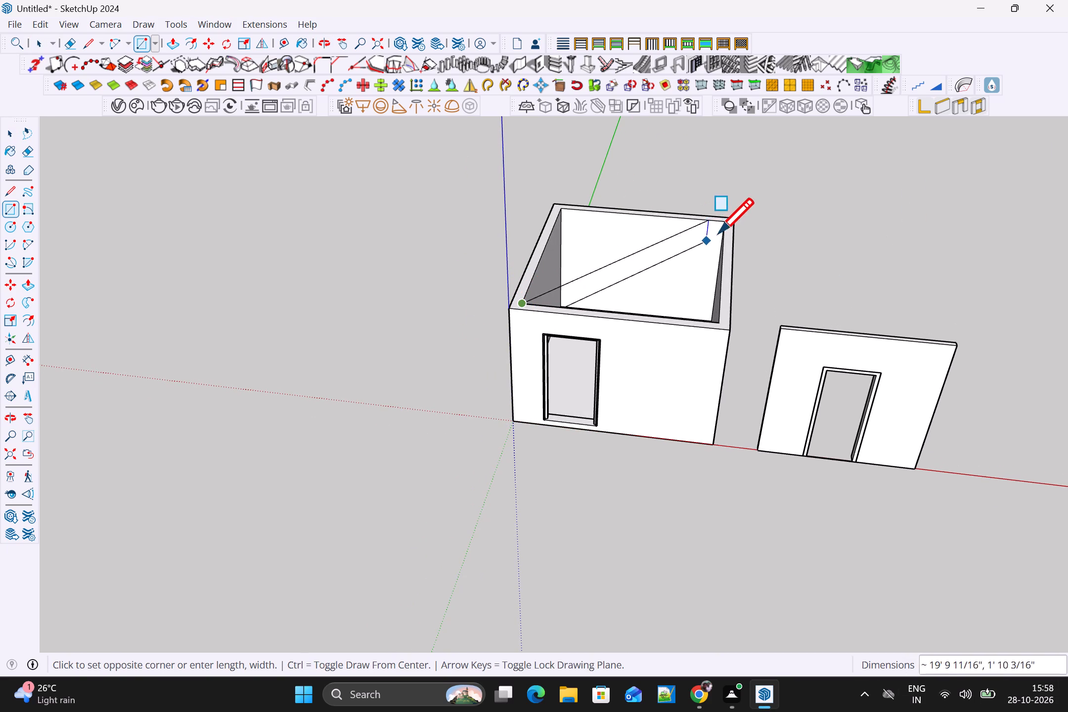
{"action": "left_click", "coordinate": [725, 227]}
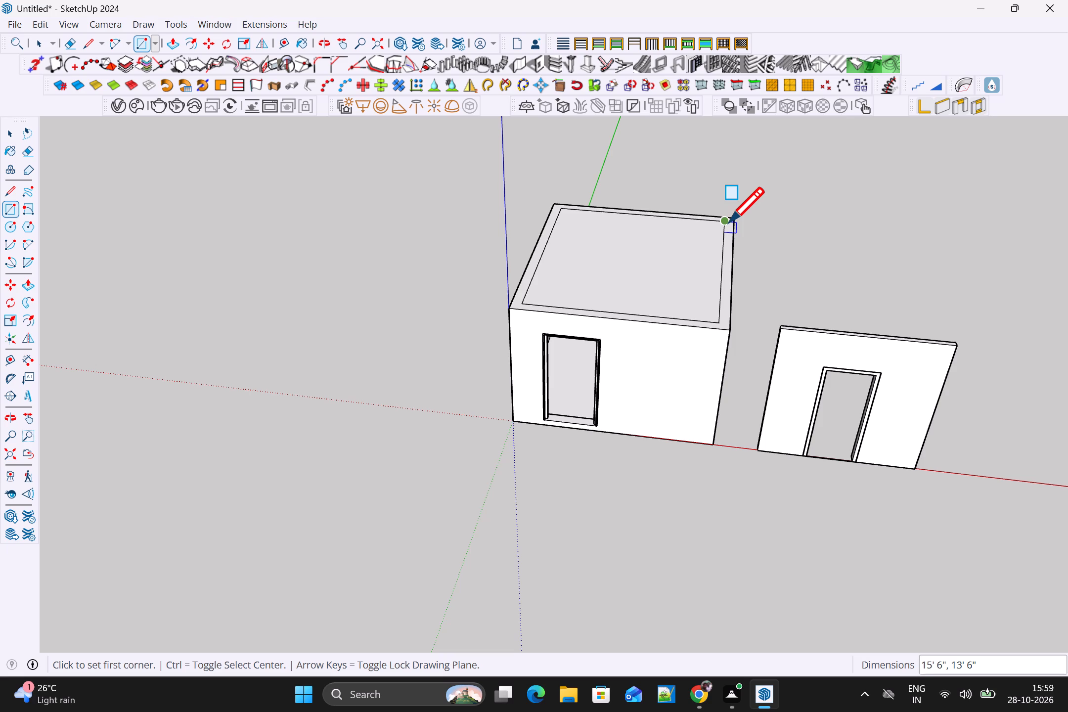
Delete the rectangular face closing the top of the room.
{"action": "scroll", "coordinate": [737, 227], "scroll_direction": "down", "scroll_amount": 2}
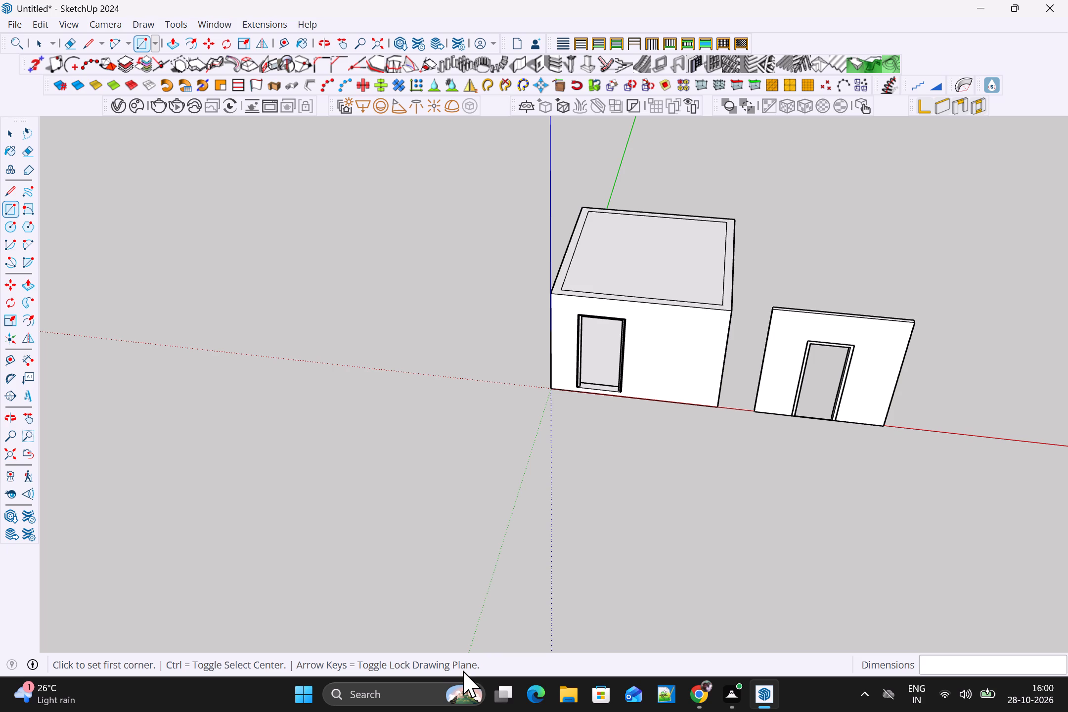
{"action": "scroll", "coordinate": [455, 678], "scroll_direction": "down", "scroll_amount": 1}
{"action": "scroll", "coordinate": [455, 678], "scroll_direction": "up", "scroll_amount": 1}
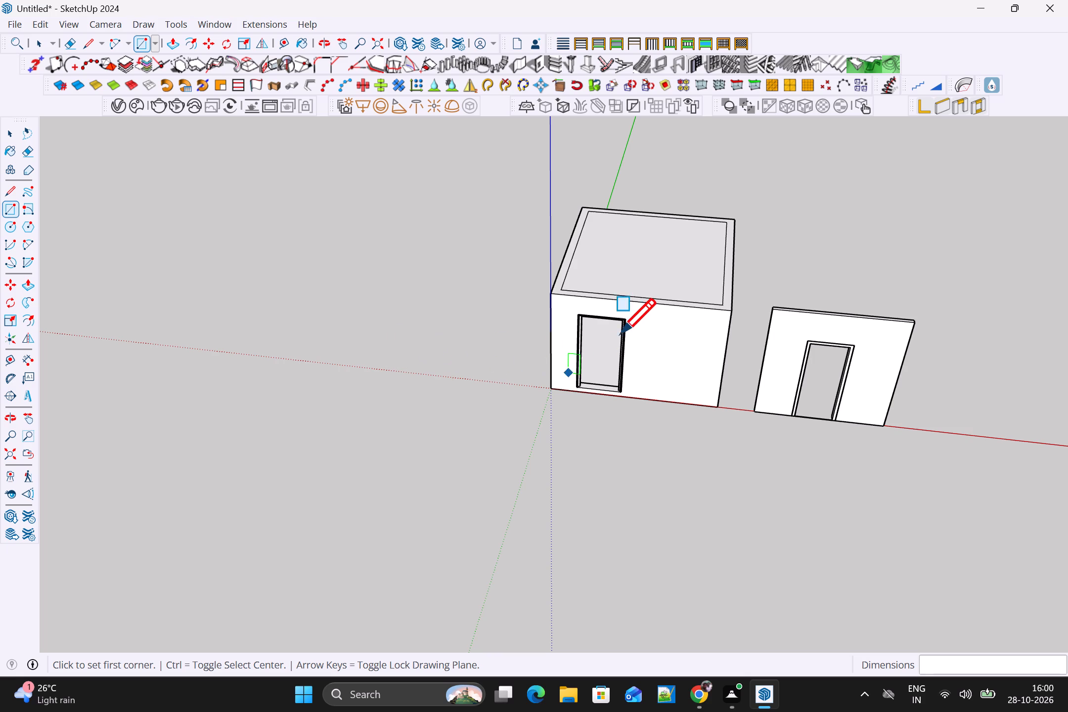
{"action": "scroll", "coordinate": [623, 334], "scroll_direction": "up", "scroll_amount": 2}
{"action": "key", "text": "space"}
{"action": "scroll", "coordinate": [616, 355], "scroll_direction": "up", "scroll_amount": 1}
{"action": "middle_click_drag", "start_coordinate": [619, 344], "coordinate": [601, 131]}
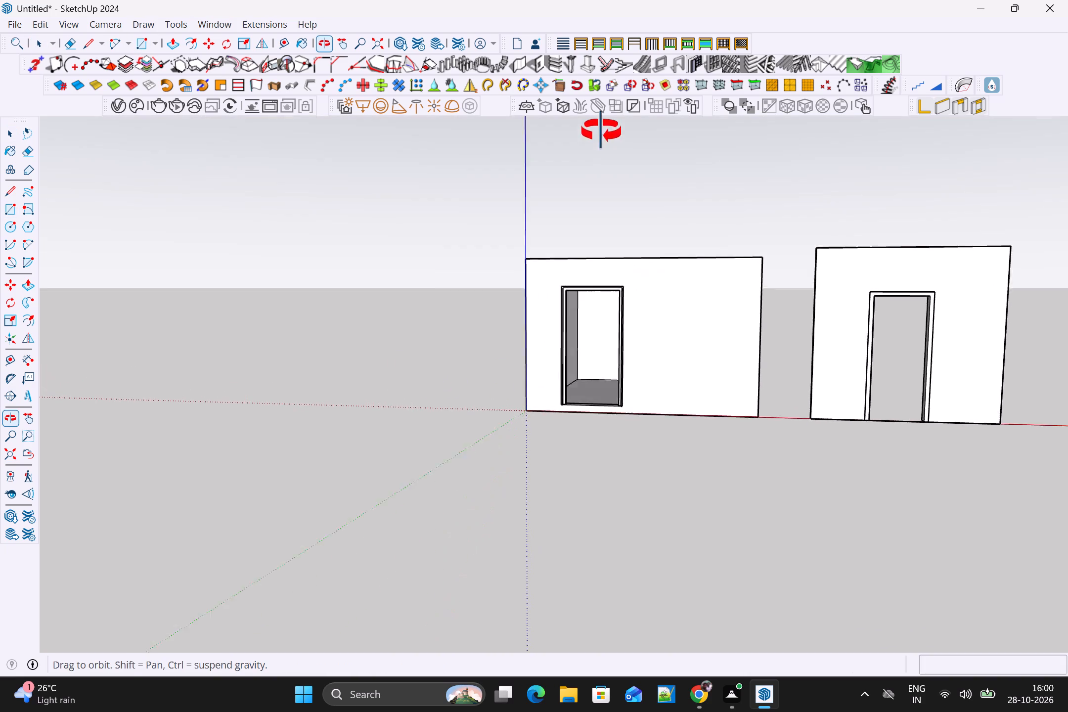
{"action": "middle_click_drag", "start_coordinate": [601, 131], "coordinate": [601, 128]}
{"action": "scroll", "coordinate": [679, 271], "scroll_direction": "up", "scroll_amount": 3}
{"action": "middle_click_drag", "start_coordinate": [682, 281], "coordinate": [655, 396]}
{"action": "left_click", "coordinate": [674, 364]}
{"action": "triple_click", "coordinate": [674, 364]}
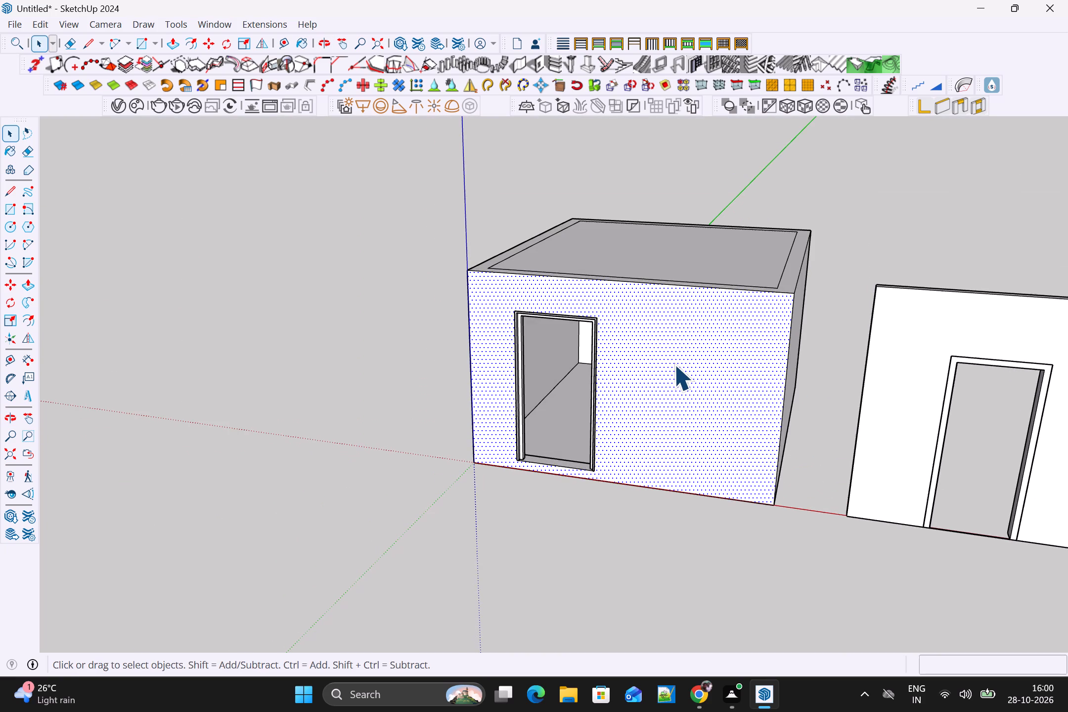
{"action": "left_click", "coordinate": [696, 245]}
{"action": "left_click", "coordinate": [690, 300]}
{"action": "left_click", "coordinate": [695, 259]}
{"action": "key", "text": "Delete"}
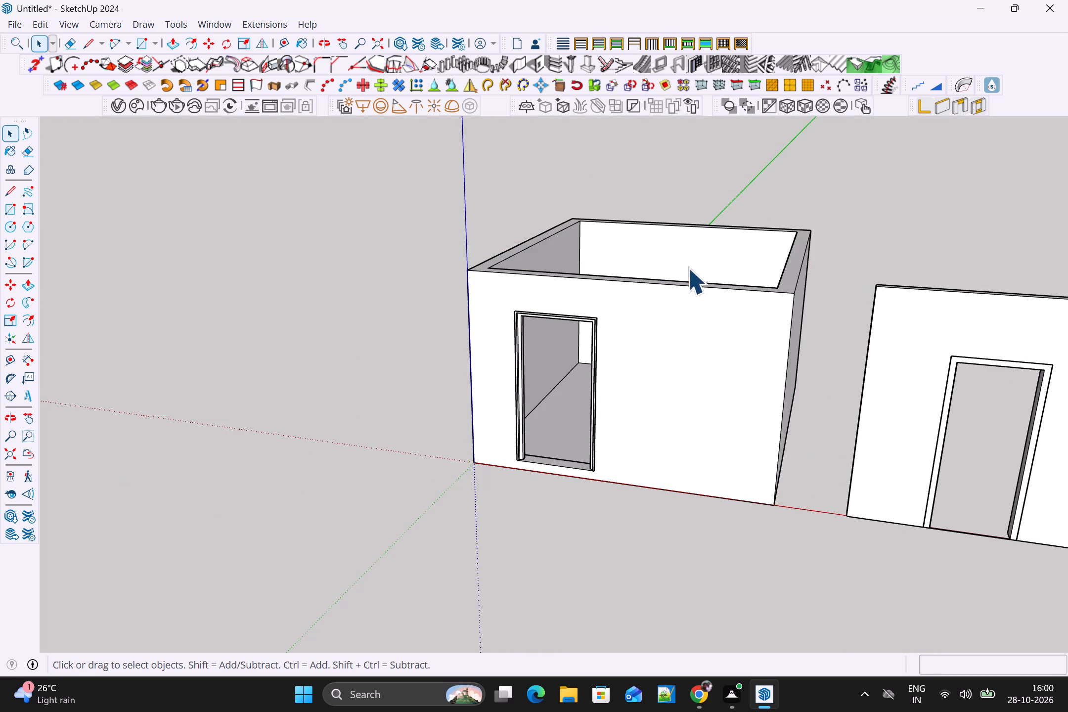
Group the room's floor face together with its bounding edges.
{"action": "left_click", "coordinate": [677, 337]}
{"action": "scroll", "coordinate": [683, 348], "scroll_direction": "up", "scroll_amount": 1}
{"action": "middle_click_drag", "start_coordinate": [683, 352], "coordinate": [686, 546]}
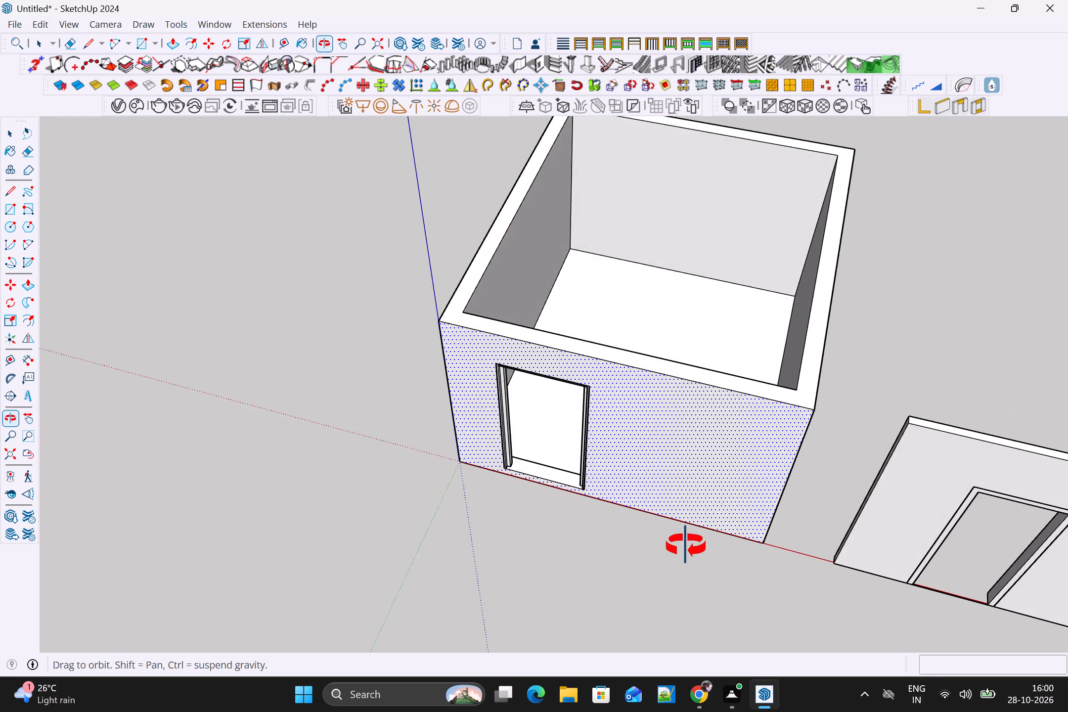
{"action": "middle_click_drag", "start_coordinate": [686, 546], "coordinate": [684, 556]}
{"action": "left_click", "coordinate": [714, 461]}
{"action": "triple_click", "coordinate": [714, 460]}
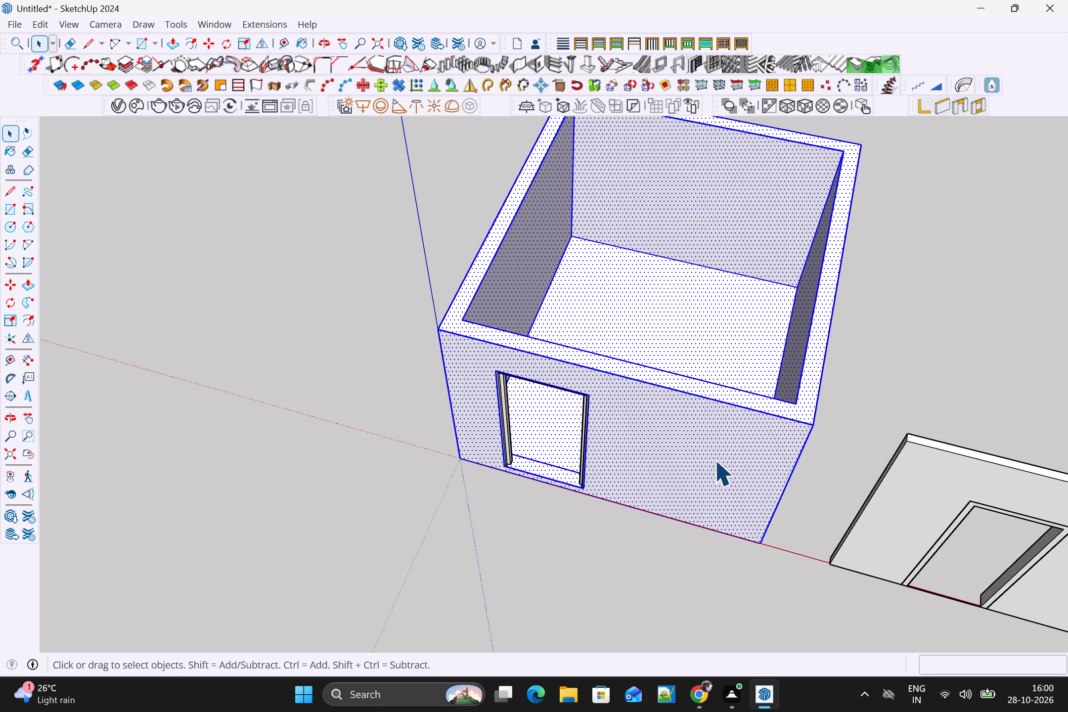
{"action": "double_click", "coordinate": [727, 382]}
{"action": "right_click", "coordinate": [725, 342]}
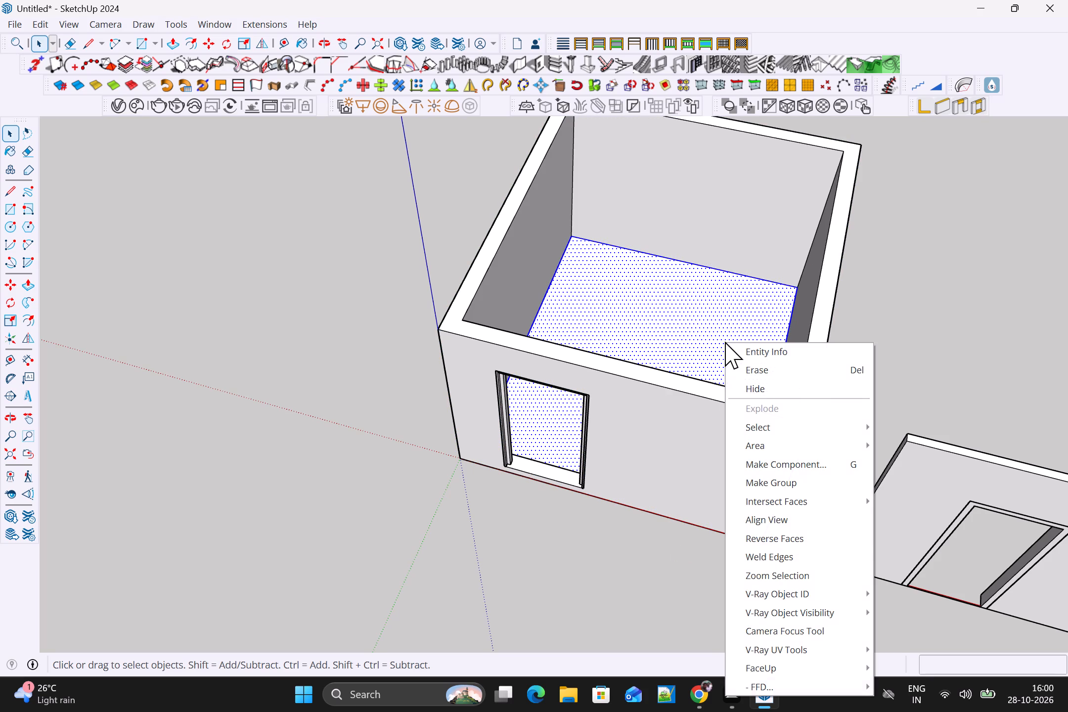
{"action": "left_click", "coordinate": [783, 479]}
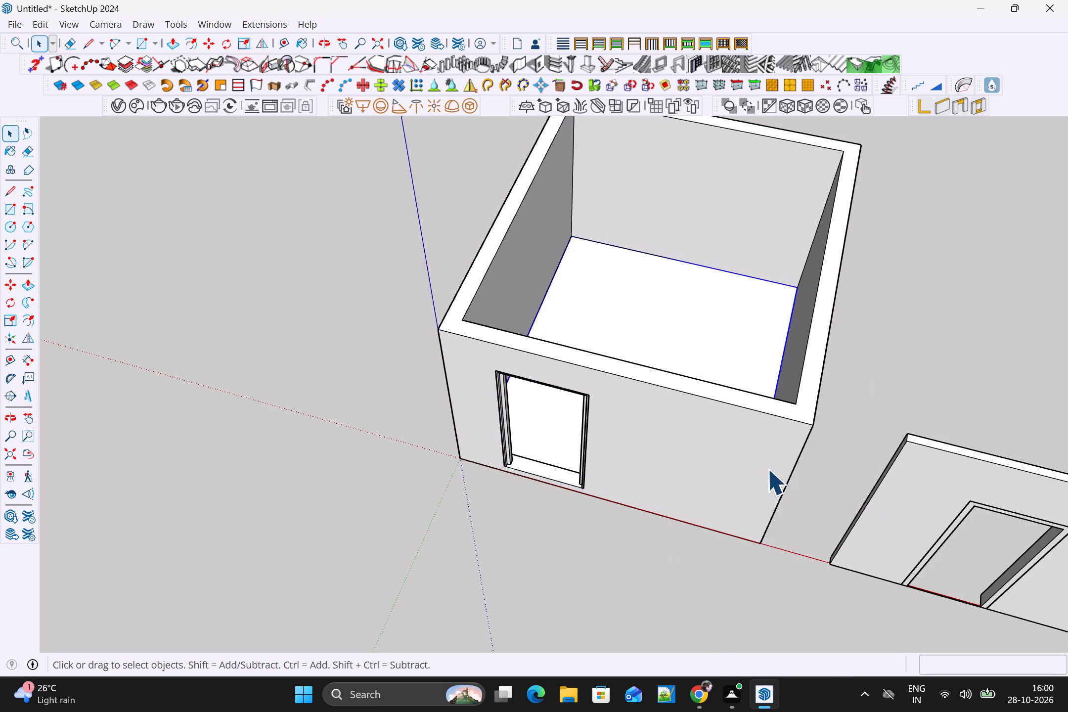
Select all the connected wall geometry of the room and make it a separate group.
{"action": "double_click", "coordinate": [763, 466]}
{"action": "double_click", "coordinate": [763, 466]}
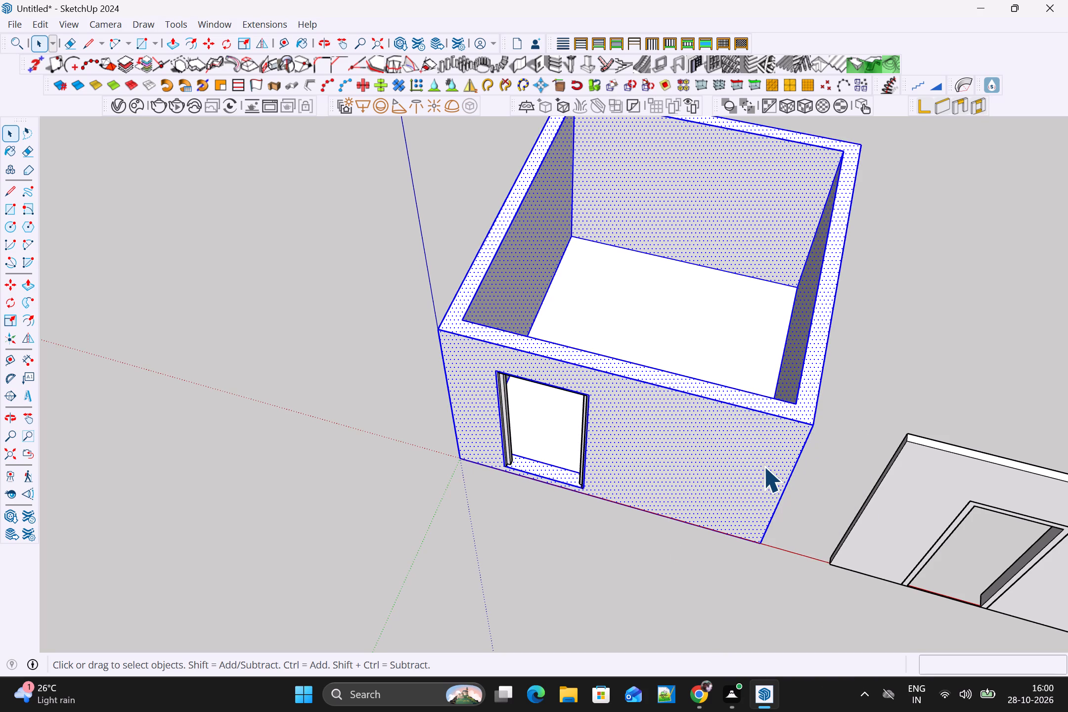
{"action": "right_click", "coordinate": [763, 466]}
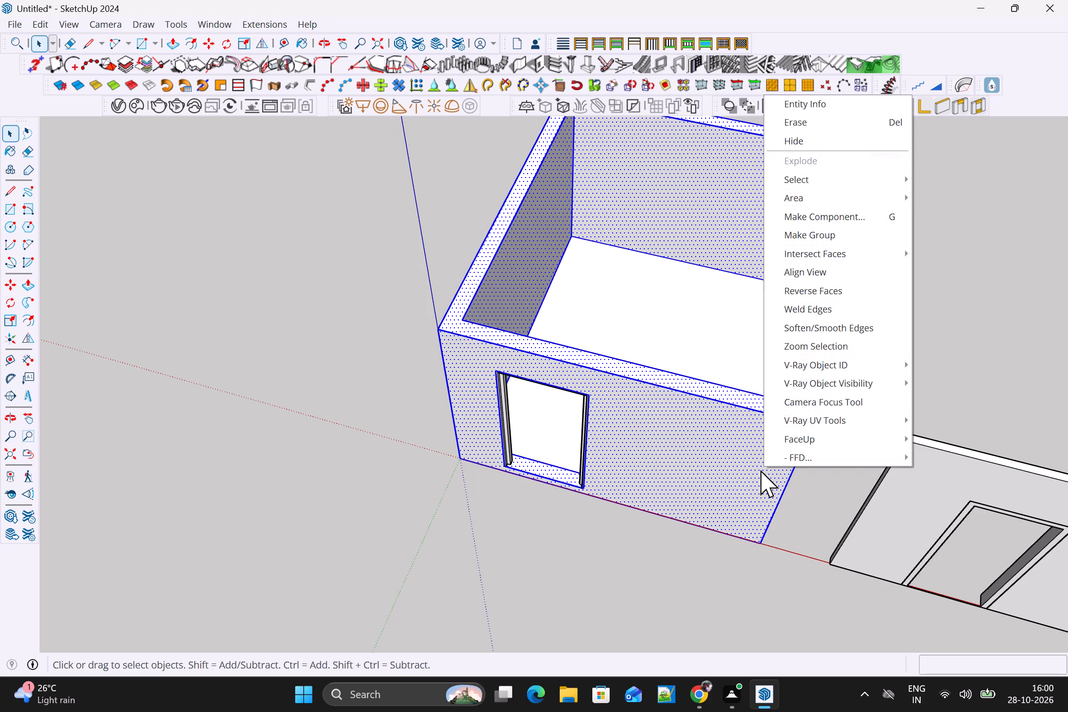
{"action": "left_click", "coordinate": [748, 481]}
{"action": "double_click", "coordinate": [749, 481]}
{"action": "triple_click", "coordinate": [752, 481]}
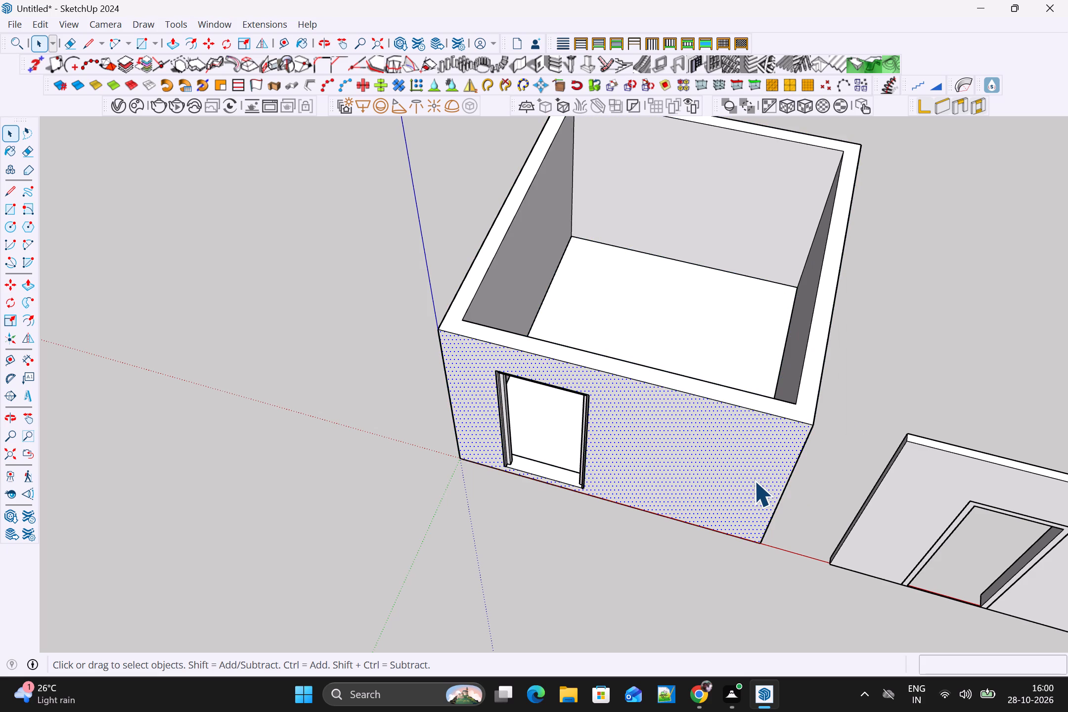
{"action": "triple_click", "coordinate": [762, 468]}
{"action": "right_click", "coordinate": [762, 468]}
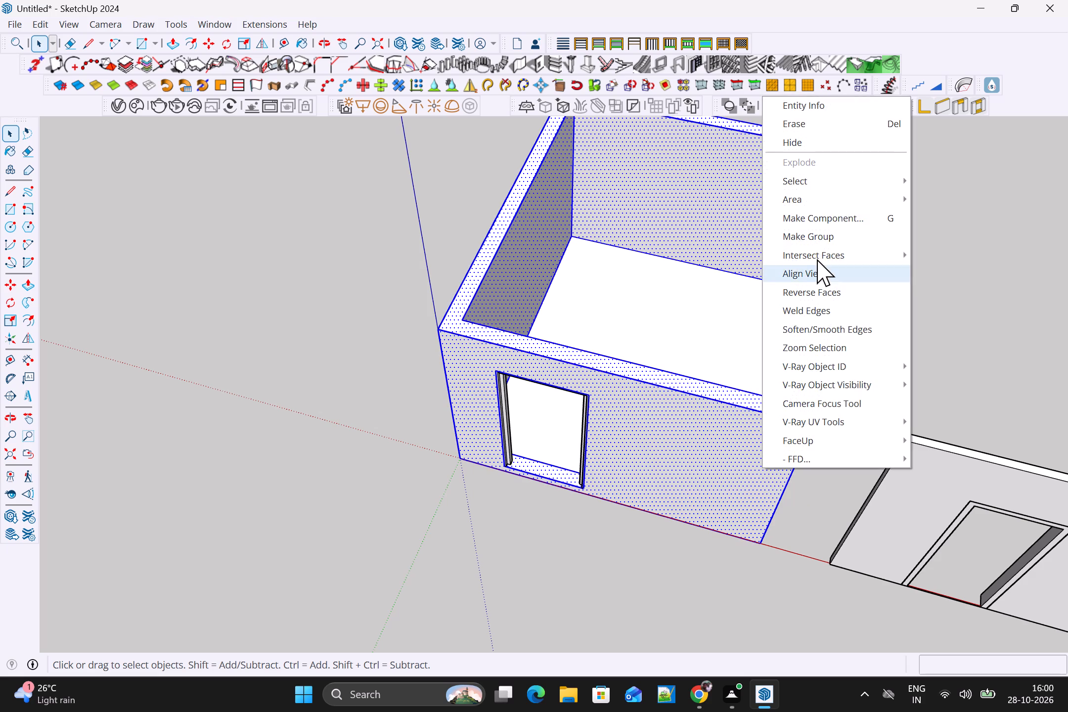
{"action": "left_click", "coordinate": [826, 240]}
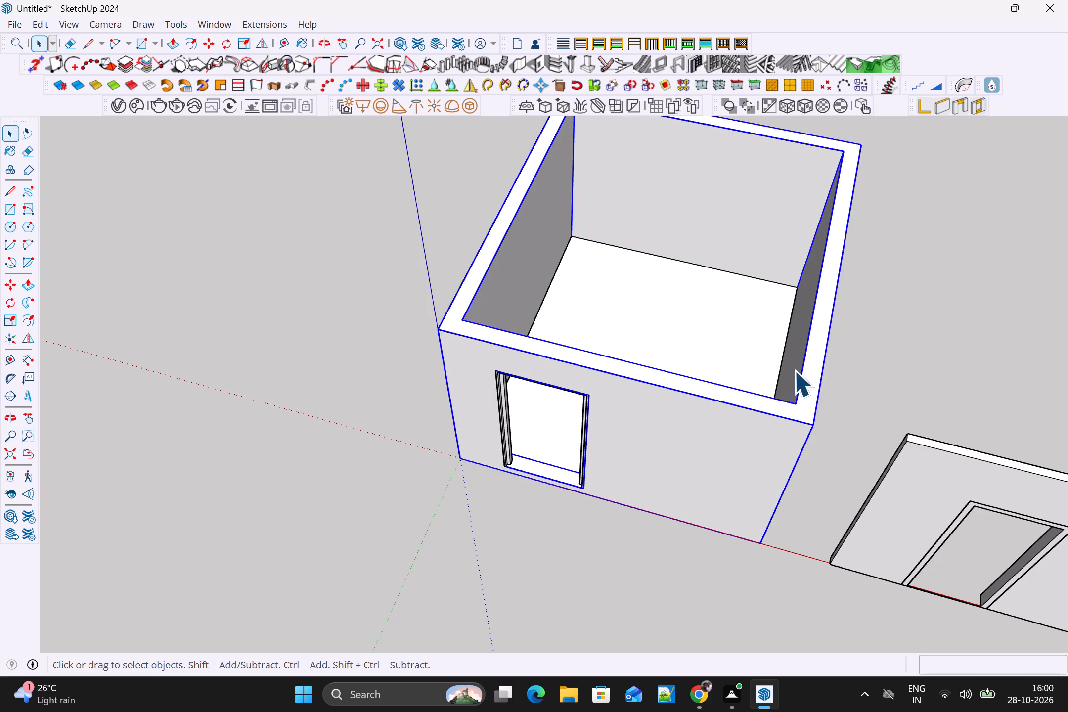
Hide the room's wall group, leaving the floor and the door frame.
{"action": "right_click", "coordinate": [727, 452]}
{"action": "left_click", "coordinate": [788, 113]}
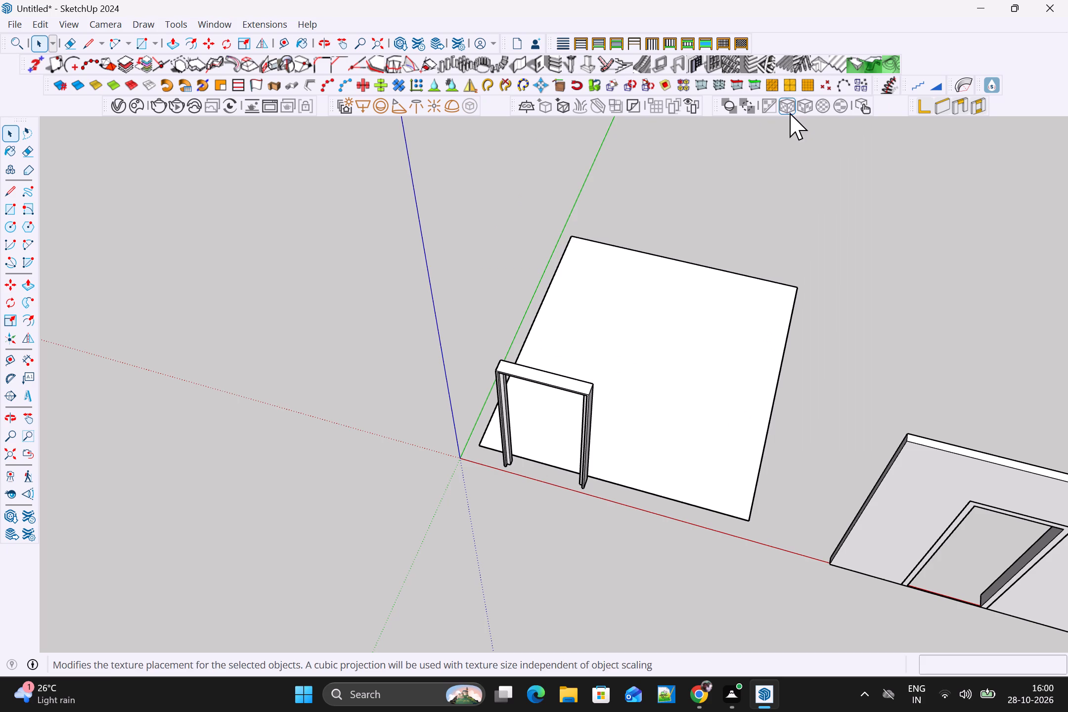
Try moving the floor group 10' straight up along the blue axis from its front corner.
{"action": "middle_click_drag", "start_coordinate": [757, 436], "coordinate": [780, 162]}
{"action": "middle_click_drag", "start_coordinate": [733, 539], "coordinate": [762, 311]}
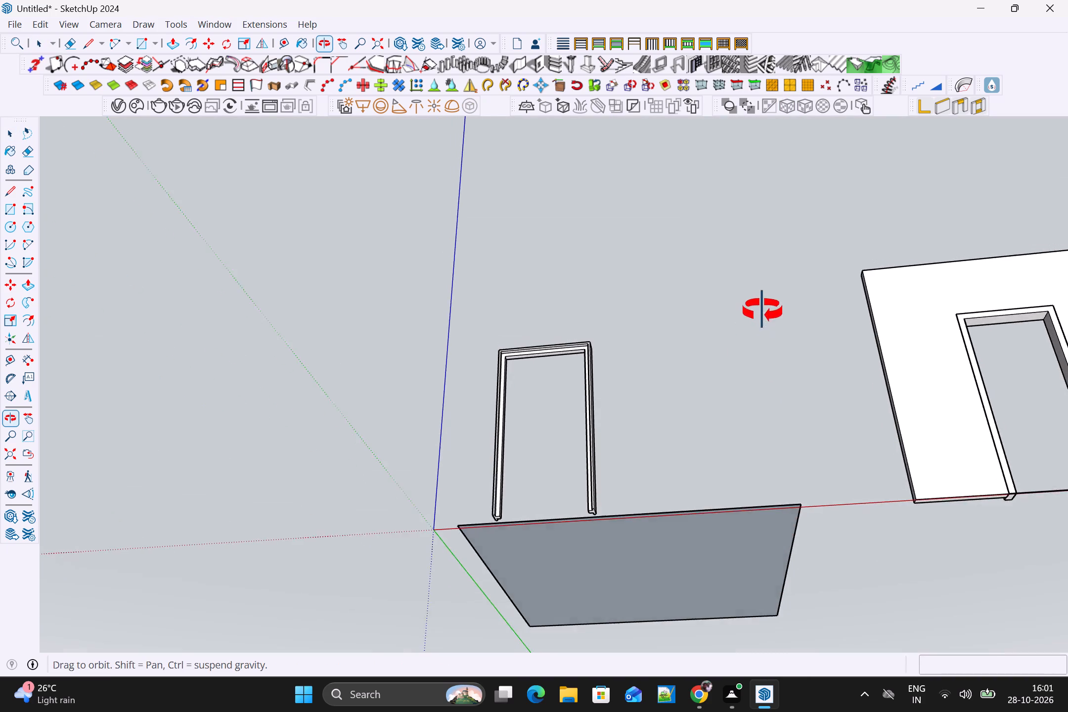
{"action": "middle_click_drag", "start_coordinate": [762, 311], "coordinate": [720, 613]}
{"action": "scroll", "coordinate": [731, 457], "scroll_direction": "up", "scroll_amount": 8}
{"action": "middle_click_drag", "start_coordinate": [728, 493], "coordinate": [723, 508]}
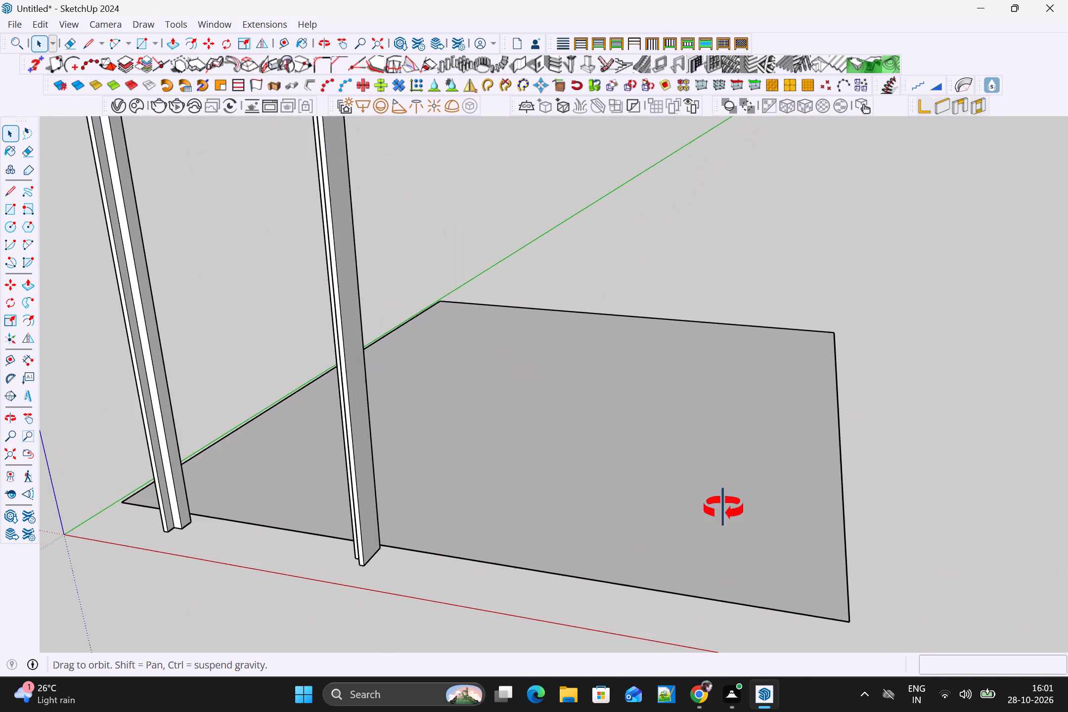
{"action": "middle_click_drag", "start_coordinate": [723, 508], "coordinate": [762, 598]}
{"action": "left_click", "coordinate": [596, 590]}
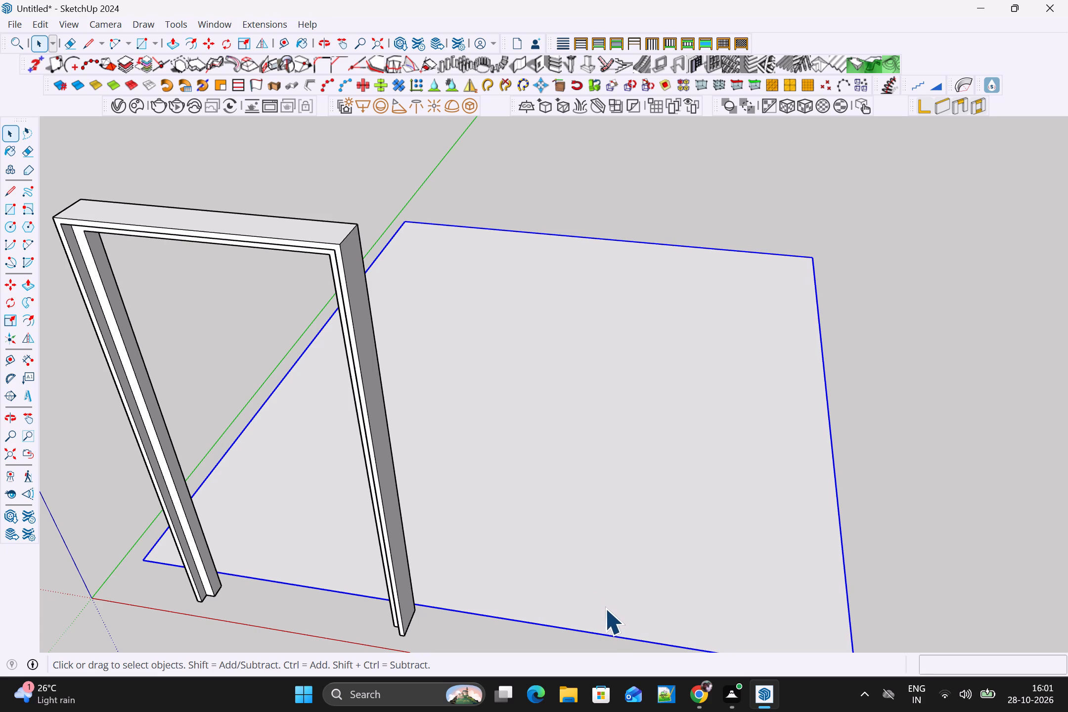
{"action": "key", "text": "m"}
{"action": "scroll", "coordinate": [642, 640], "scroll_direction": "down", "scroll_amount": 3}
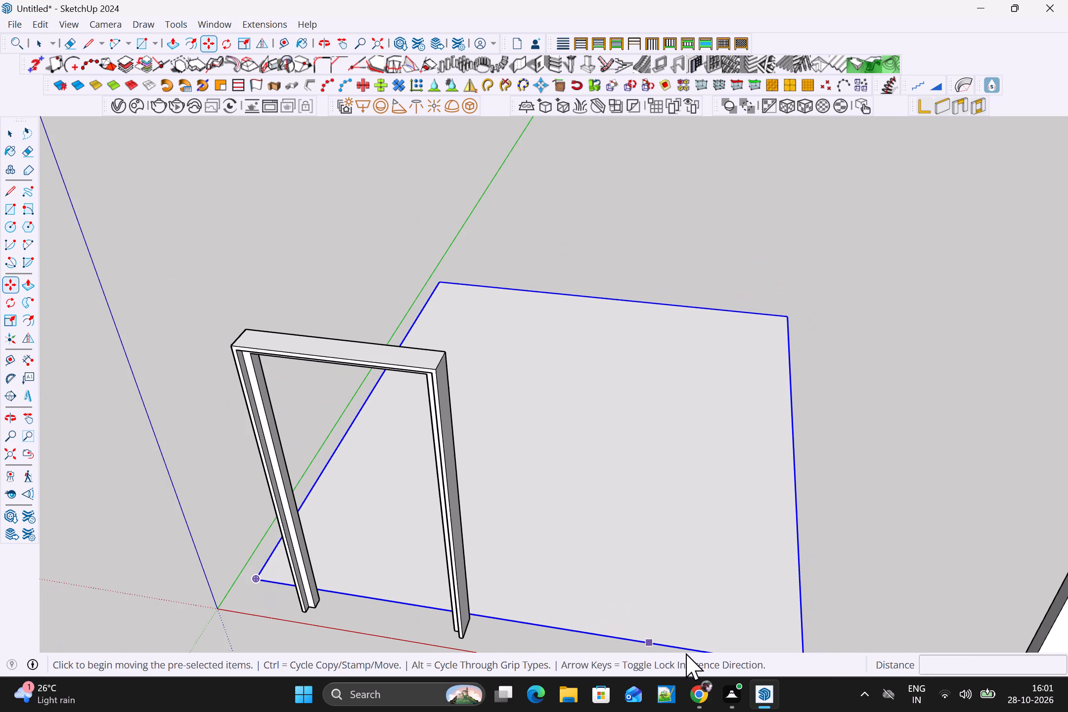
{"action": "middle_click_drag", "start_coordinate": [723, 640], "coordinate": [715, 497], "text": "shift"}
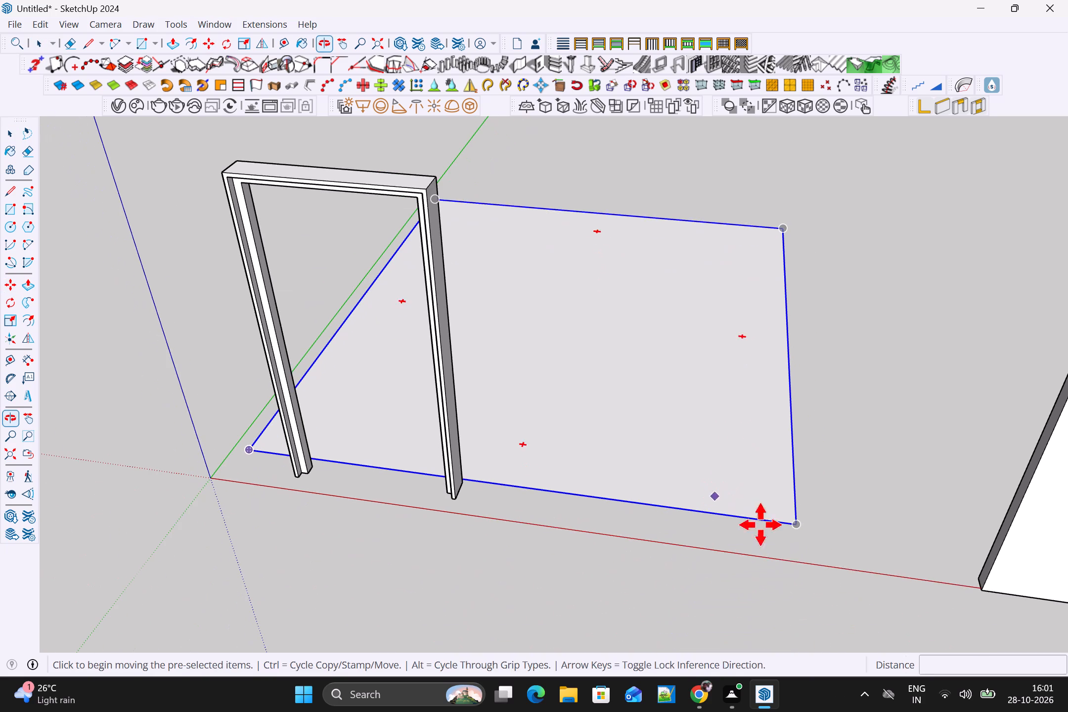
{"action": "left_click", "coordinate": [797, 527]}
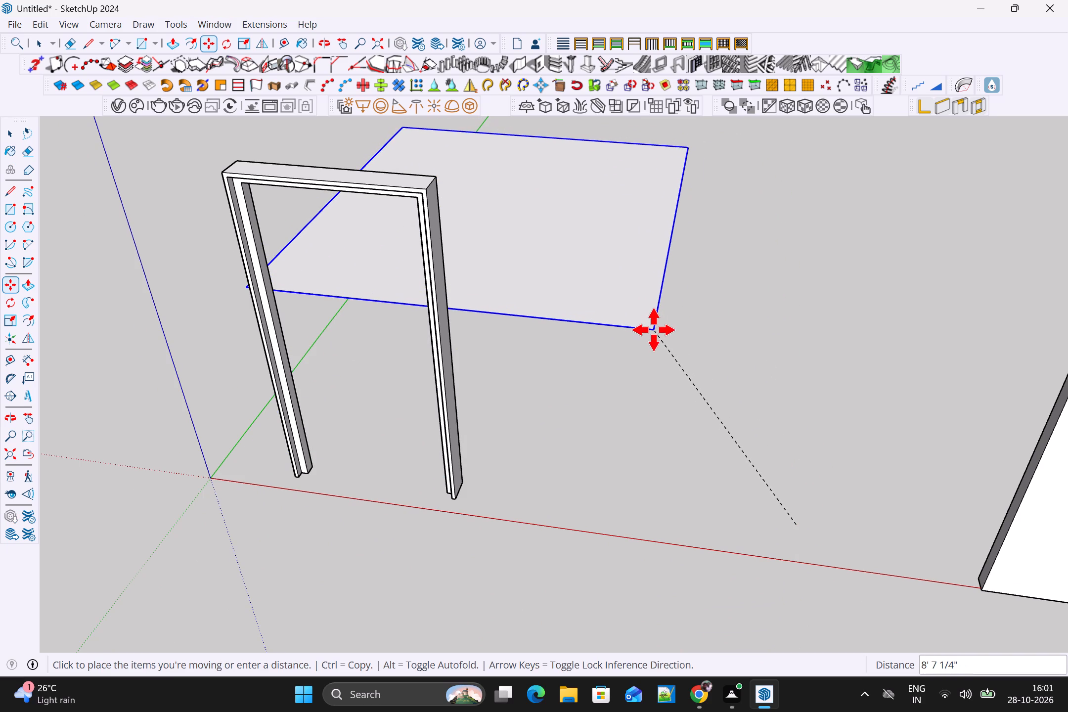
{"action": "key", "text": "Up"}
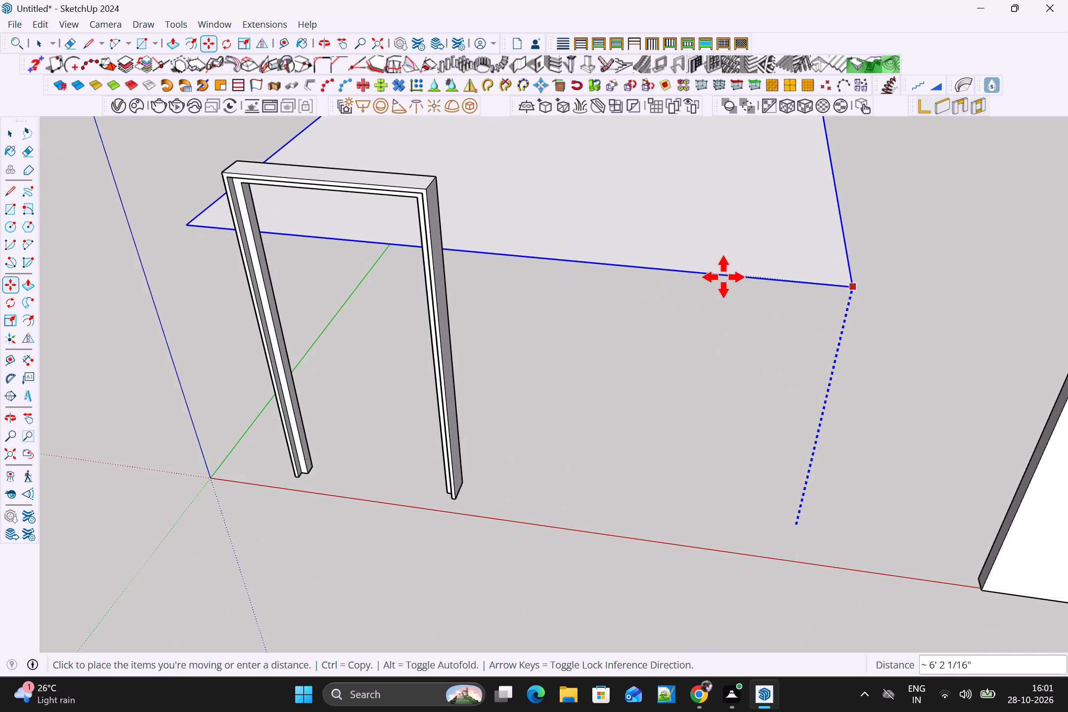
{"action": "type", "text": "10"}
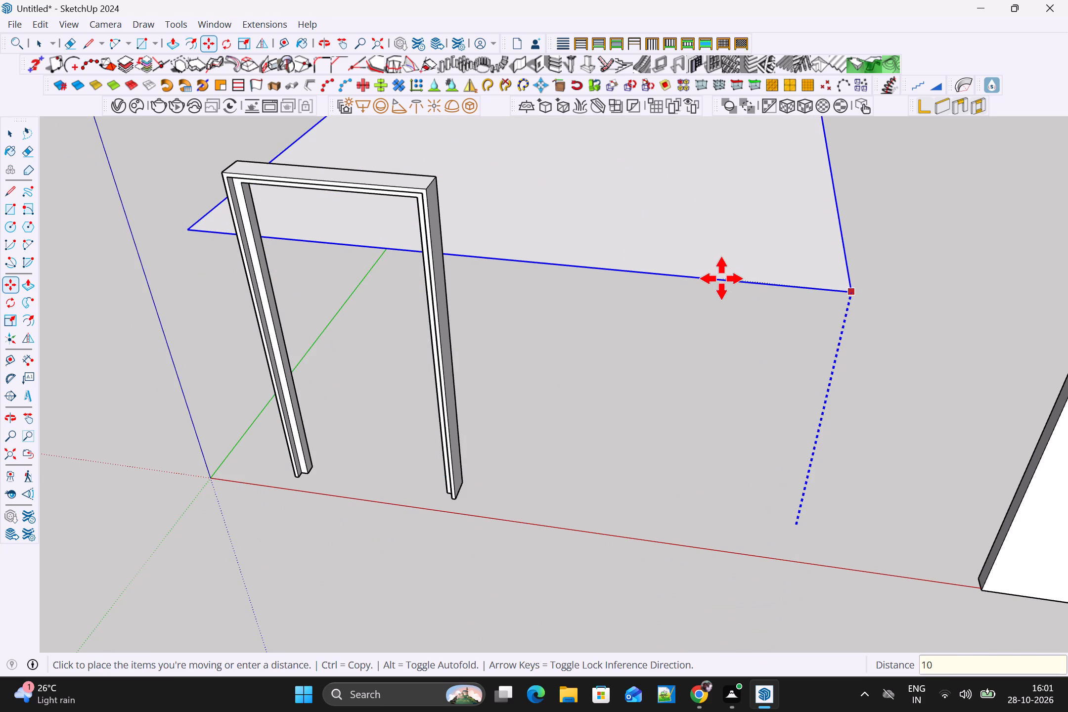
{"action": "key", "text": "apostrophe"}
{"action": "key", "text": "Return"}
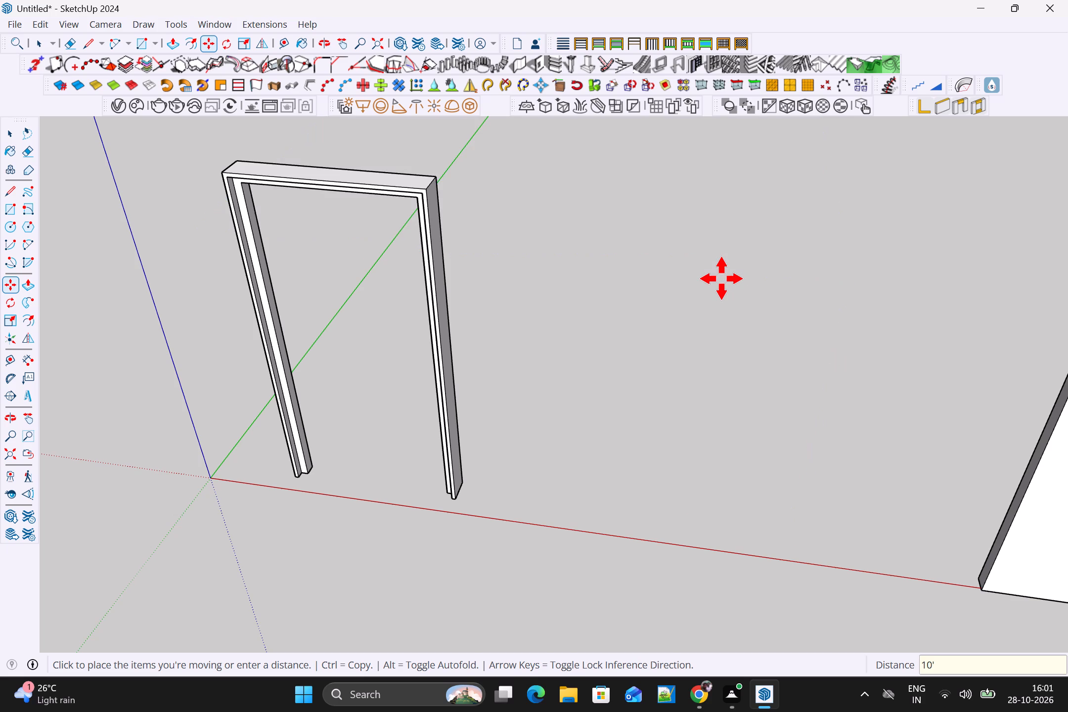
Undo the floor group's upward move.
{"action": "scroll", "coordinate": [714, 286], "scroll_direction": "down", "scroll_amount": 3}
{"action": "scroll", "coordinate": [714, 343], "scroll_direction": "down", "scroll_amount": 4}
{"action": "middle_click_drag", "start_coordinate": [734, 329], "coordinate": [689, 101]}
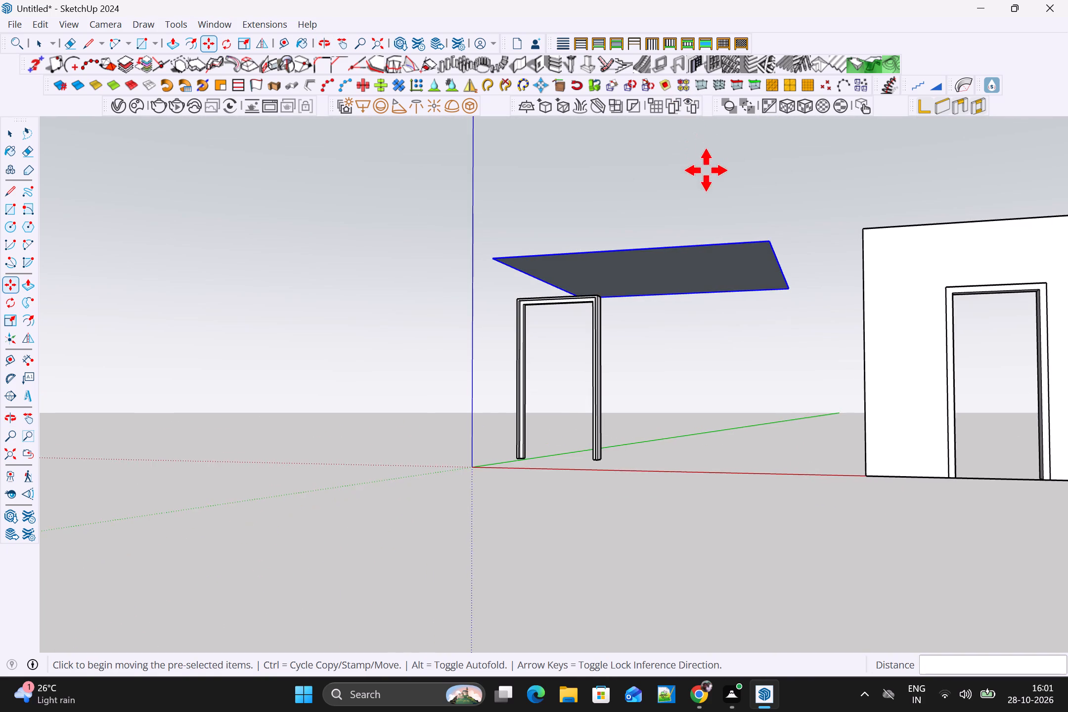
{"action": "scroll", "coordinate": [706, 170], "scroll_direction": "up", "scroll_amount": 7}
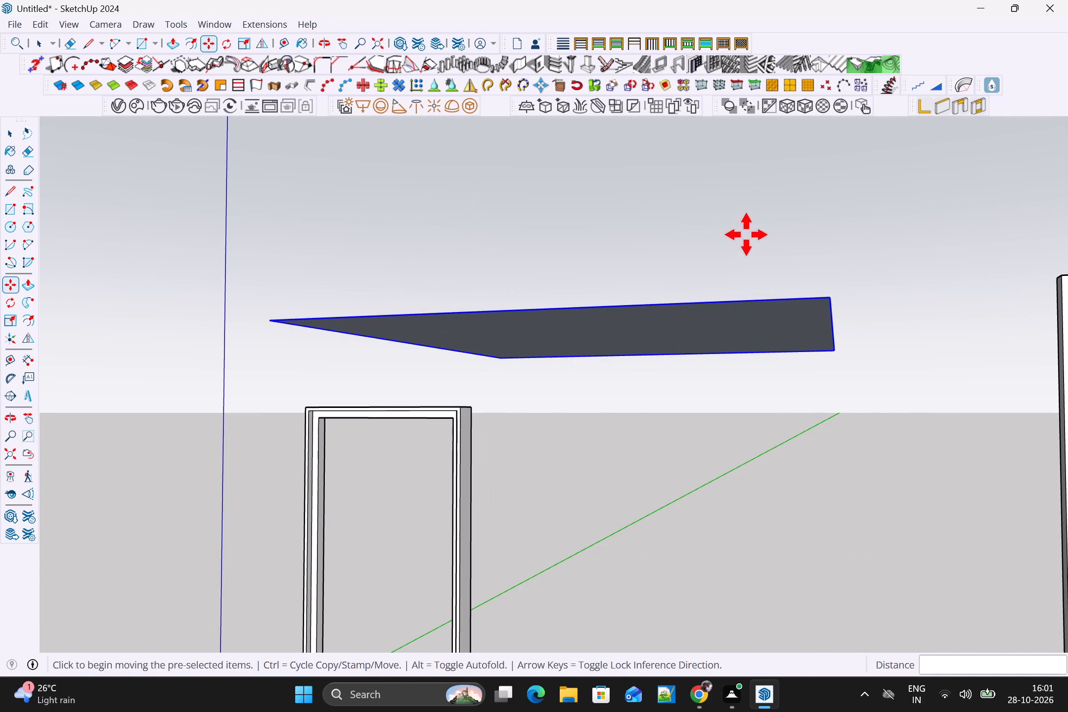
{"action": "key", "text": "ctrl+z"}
Copy the floor group 10' straight up along the blue axis as the room's roof plane.
{"action": "scroll", "coordinate": [785, 522], "scroll_direction": "down", "scroll_amount": 8}
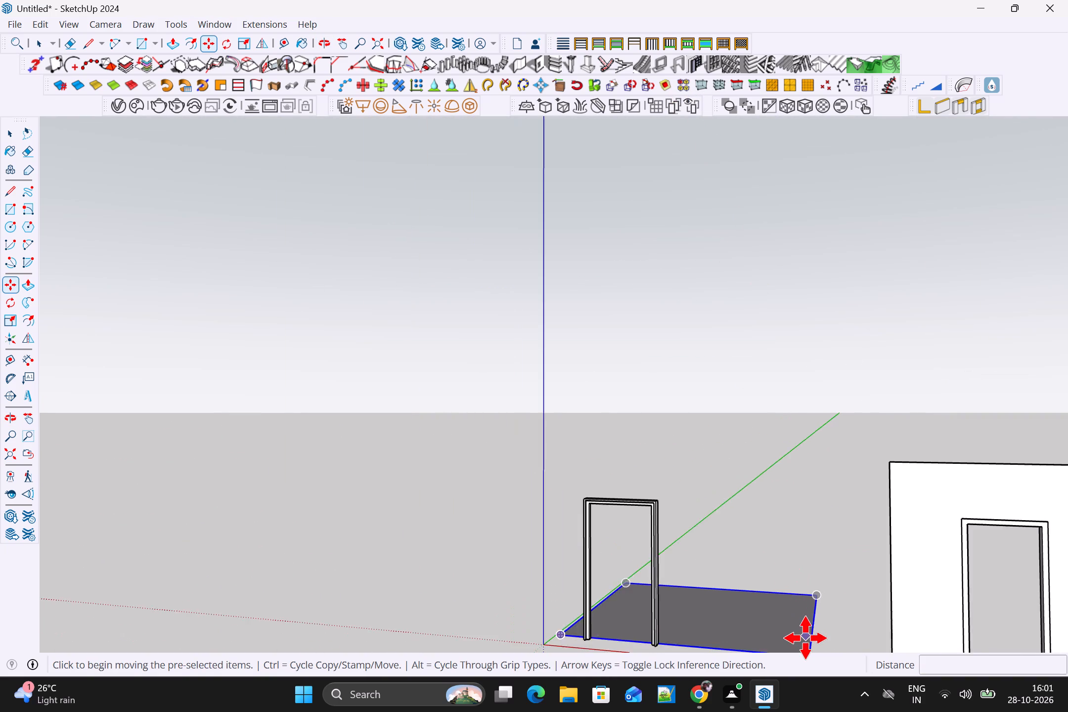
{"action": "scroll", "coordinate": [805, 638], "scroll_direction": "down", "scroll_amount": 3}
{"action": "middle_click_drag", "start_coordinate": [807, 634], "coordinate": [804, 512], "text": "shift"}
{"action": "left_click", "coordinate": [812, 518]}
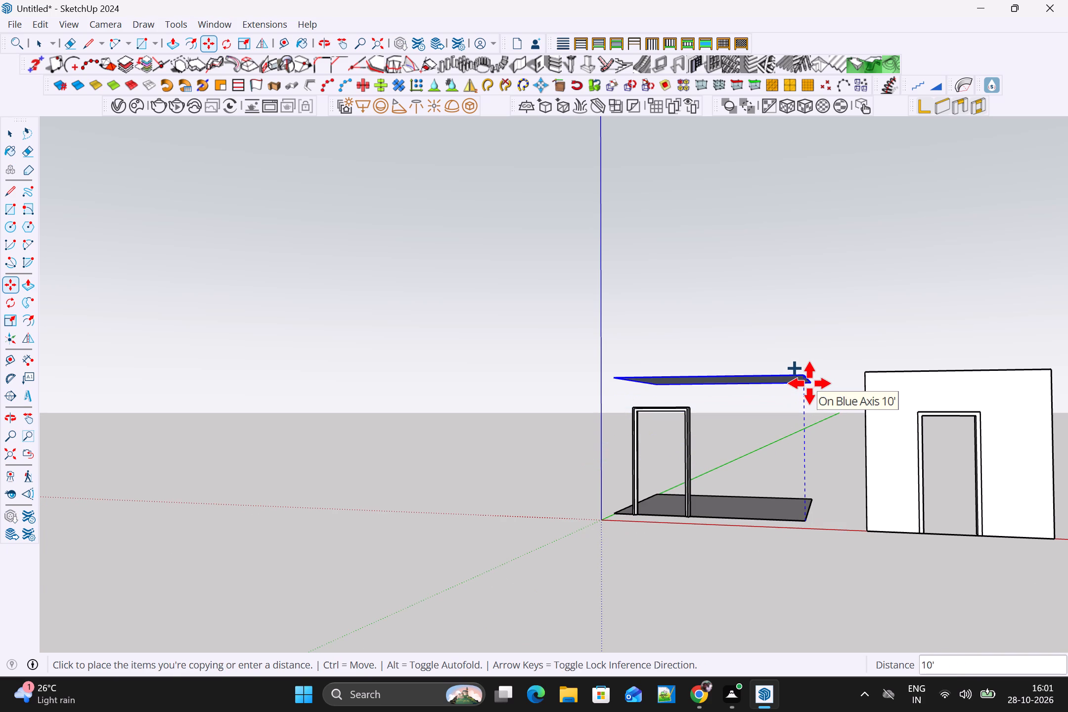
{"action": "type", "text": "10'"}
{"action": "key", "text": "Return"}
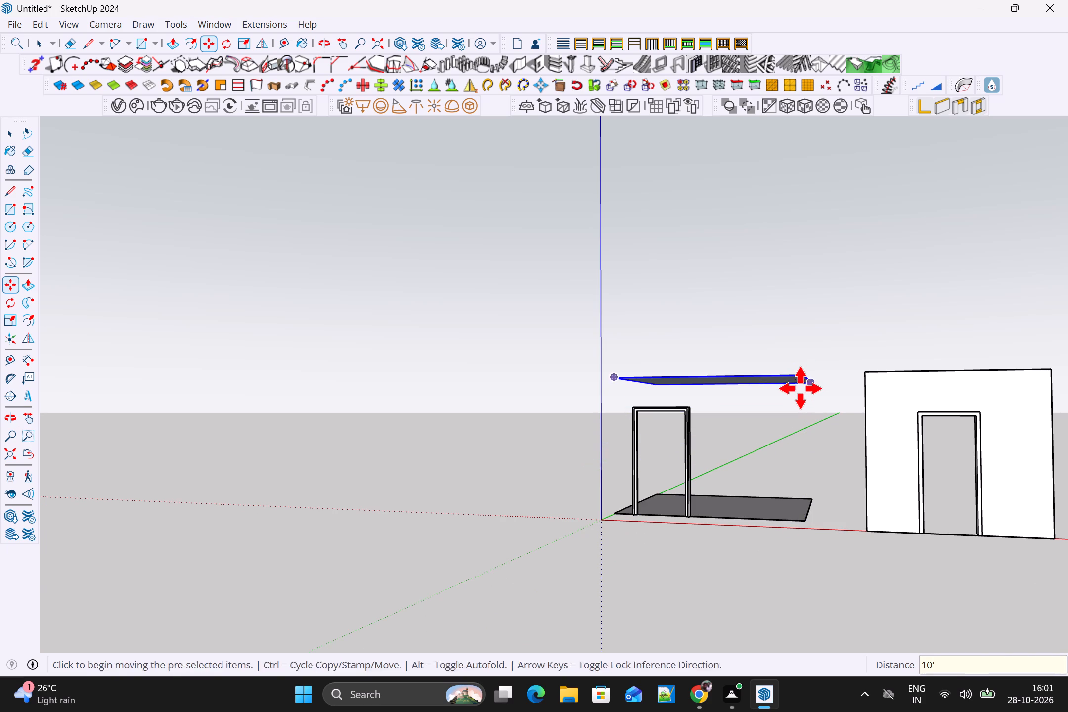
{"action": "key", "text": "space"}
{"action": "middle_click_drag", "start_coordinate": [838, 435], "coordinate": [833, 535]}
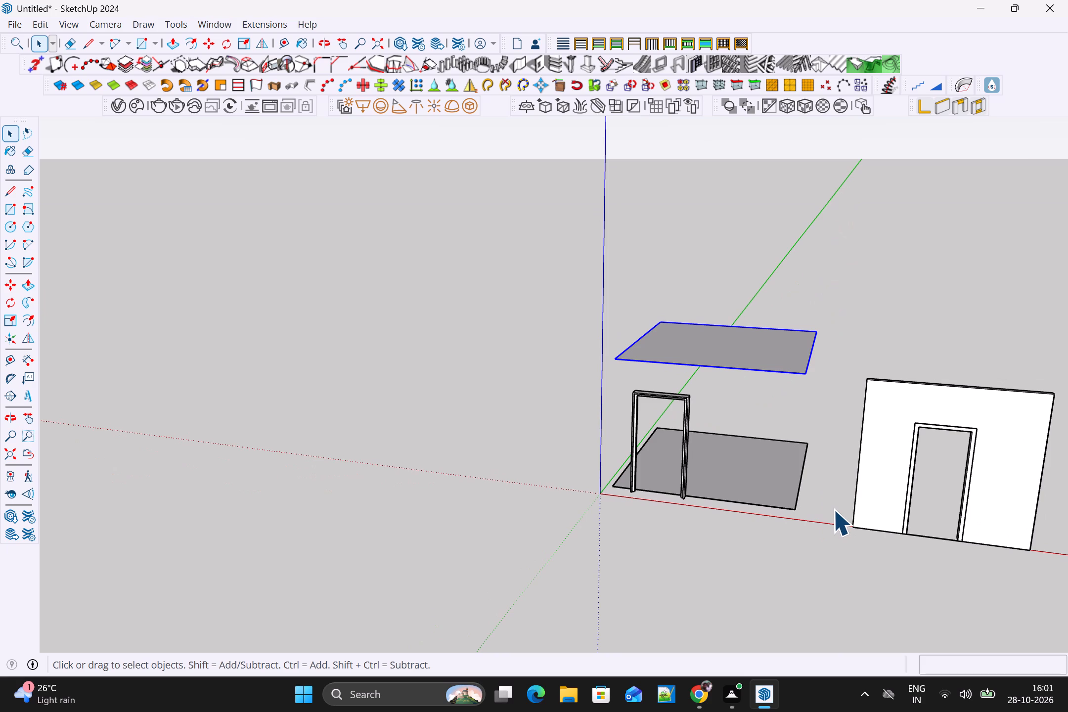
Inside the copied roof group, extrude the roof plane's face 20 mm upward into a thin slab, and leave the group.
{"action": "scroll", "coordinate": [839, 503], "scroll_direction": "up", "scroll_amount": 2}
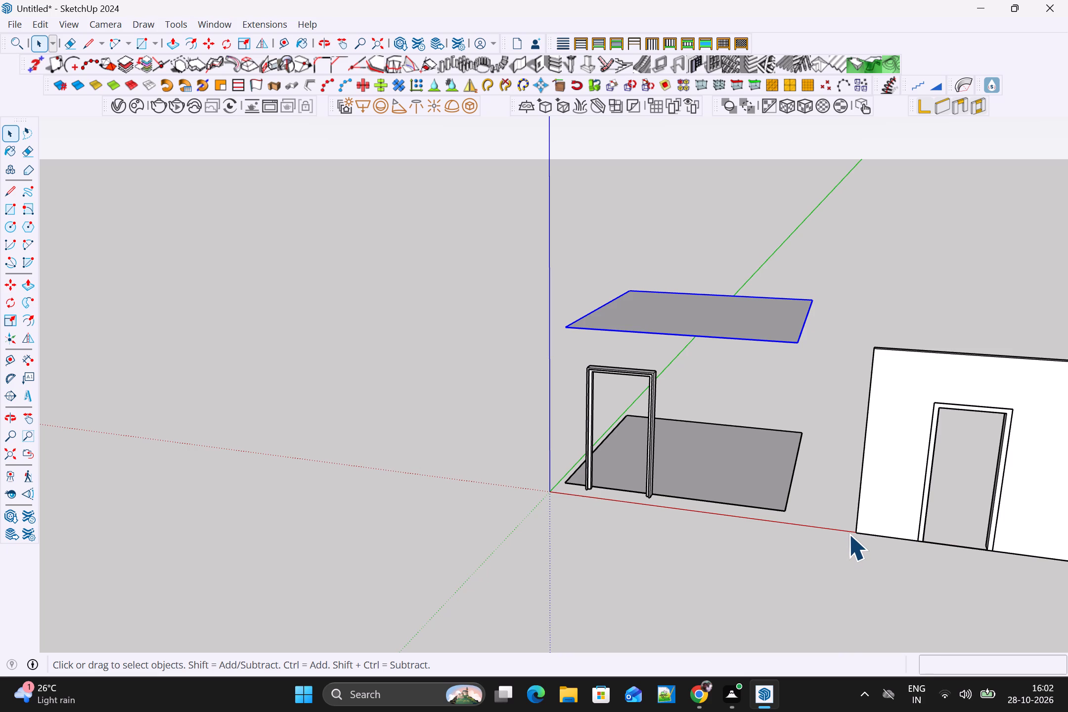
{"action": "scroll", "coordinate": [848, 534], "scroll_direction": "up", "scroll_amount": 5}
{"action": "middle_click_drag", "start_coordinate": [845, 541], "coordinate": [643, 516]}
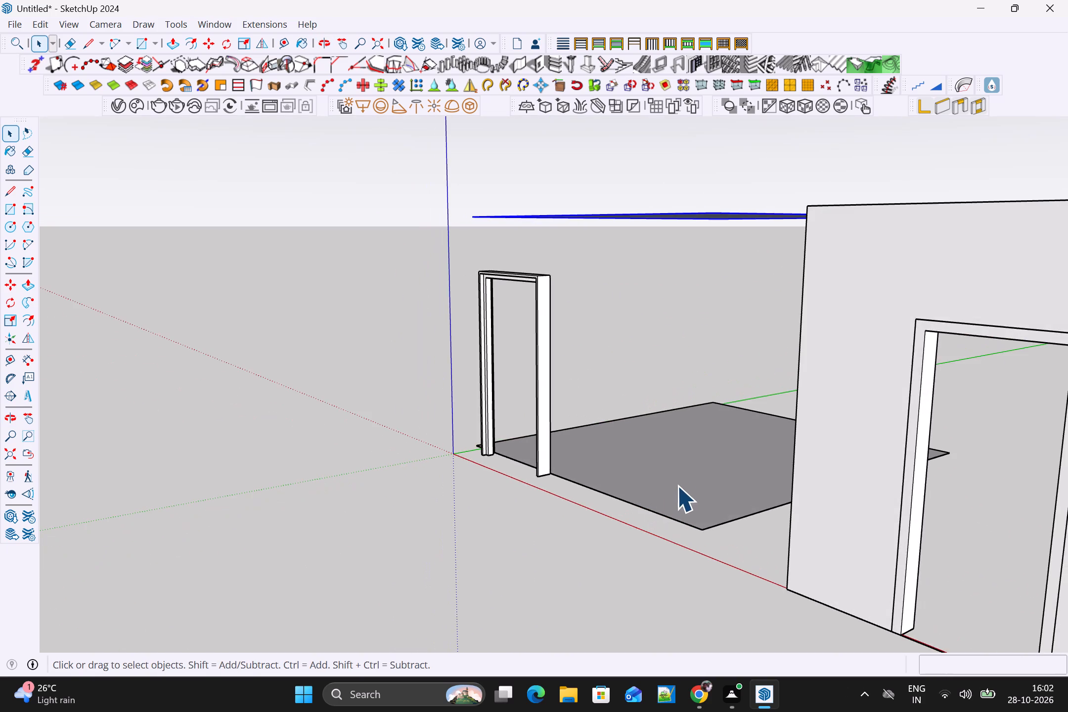
{"action": "scroll", "coordinate": [688, 474], "scroll_direction": "up", "scroll_amount": 3}
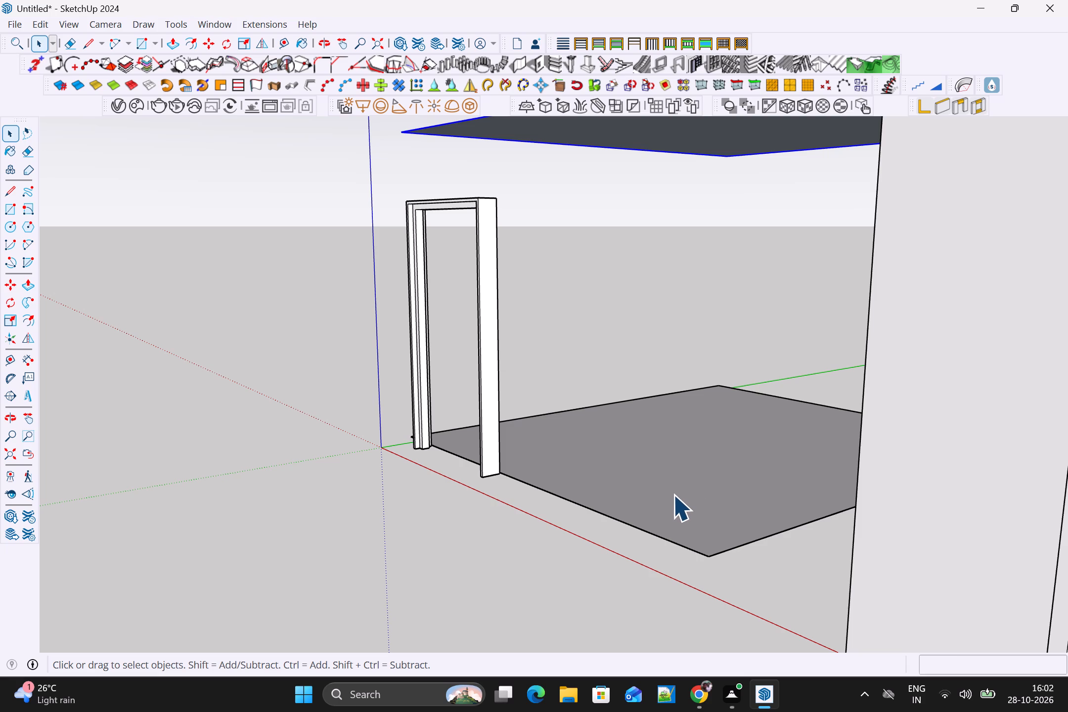
{"action": "scroll", "coordinate": [671, 496], "scroll_direction": "down", "scroll_amount": 4}
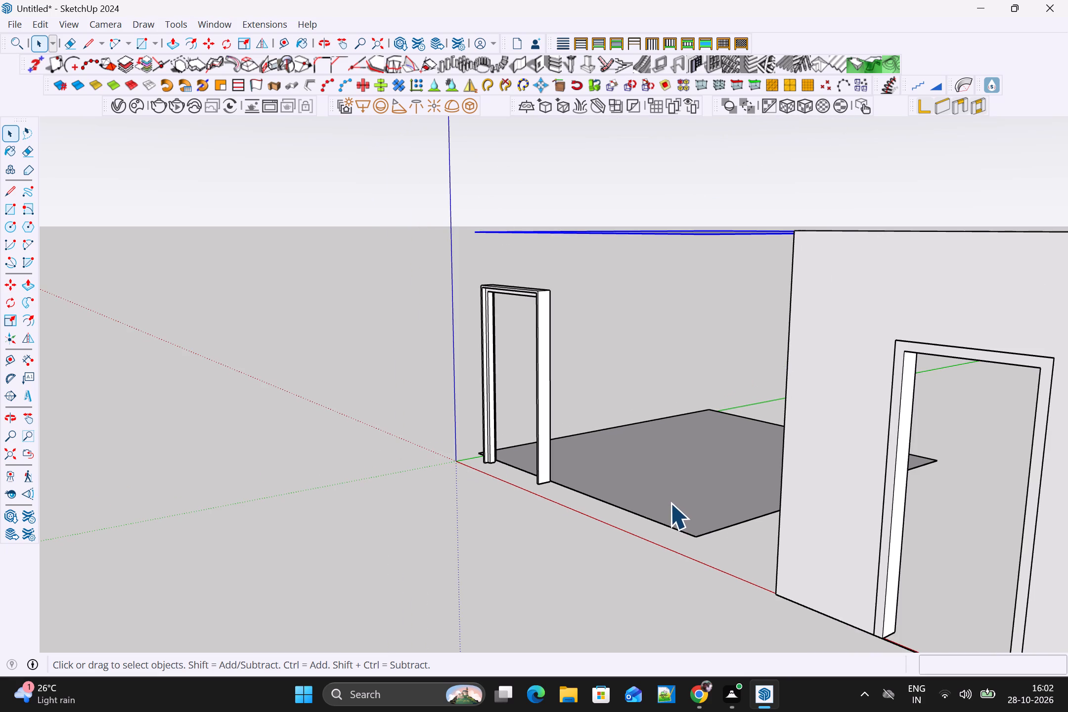
{"action": "scroll", "coordinate": [670, 496], "scroll_direction": "up", "scroll_amount": 3}
{"action": "middle_click_drag", "start_coordinate": [689, 379], "coordinate": [642, 506]}
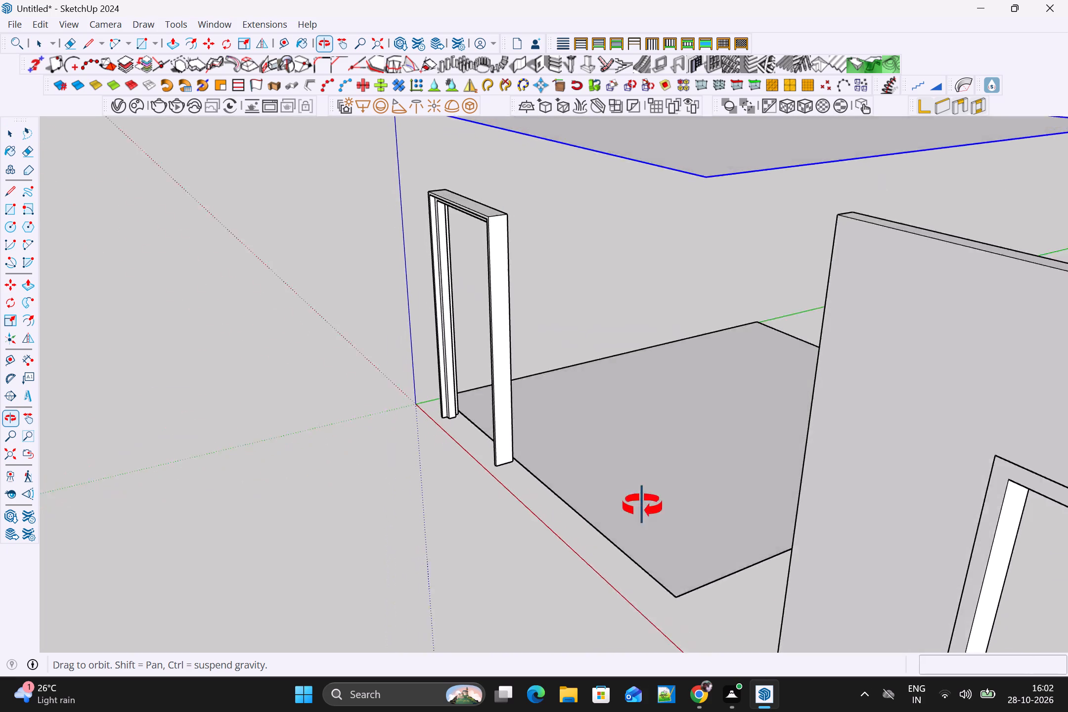
{"action": "middle_click_drag", "start_coordinate": [642, 506], "coordinate": [644, 583]}
{"action": "key", "text": "p"}
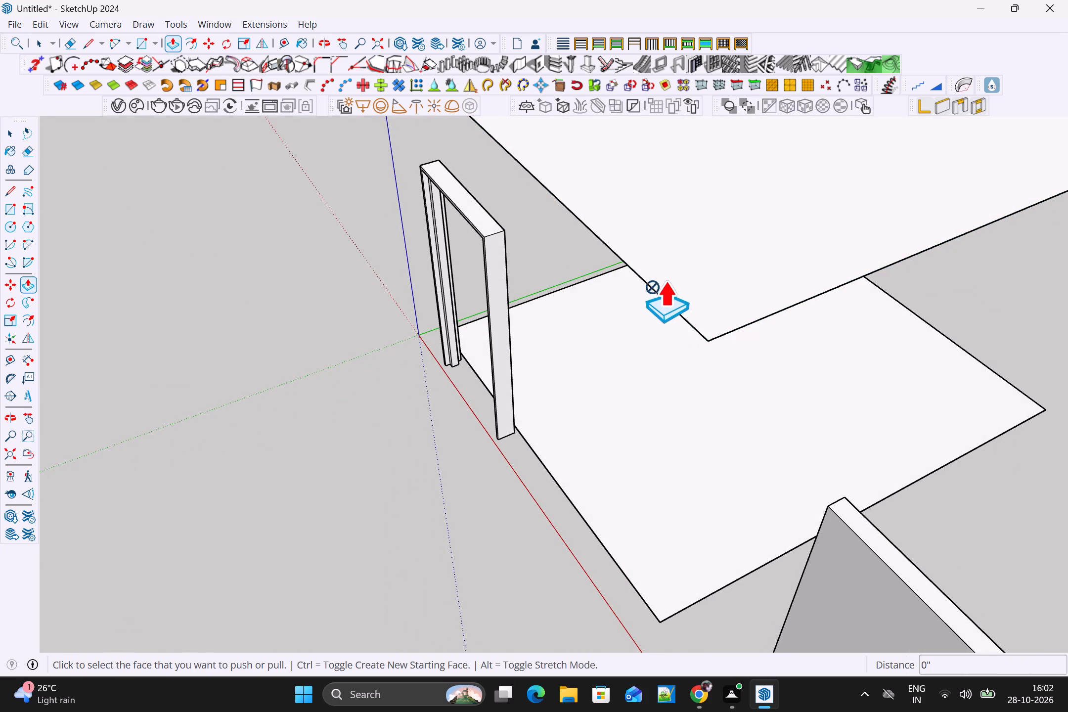
{"action": "left_click", "coordinate": [693, 262]}
{"action": "key", "text": "space"}
{"action": "triple_click", "coordinate": [692, 270]}
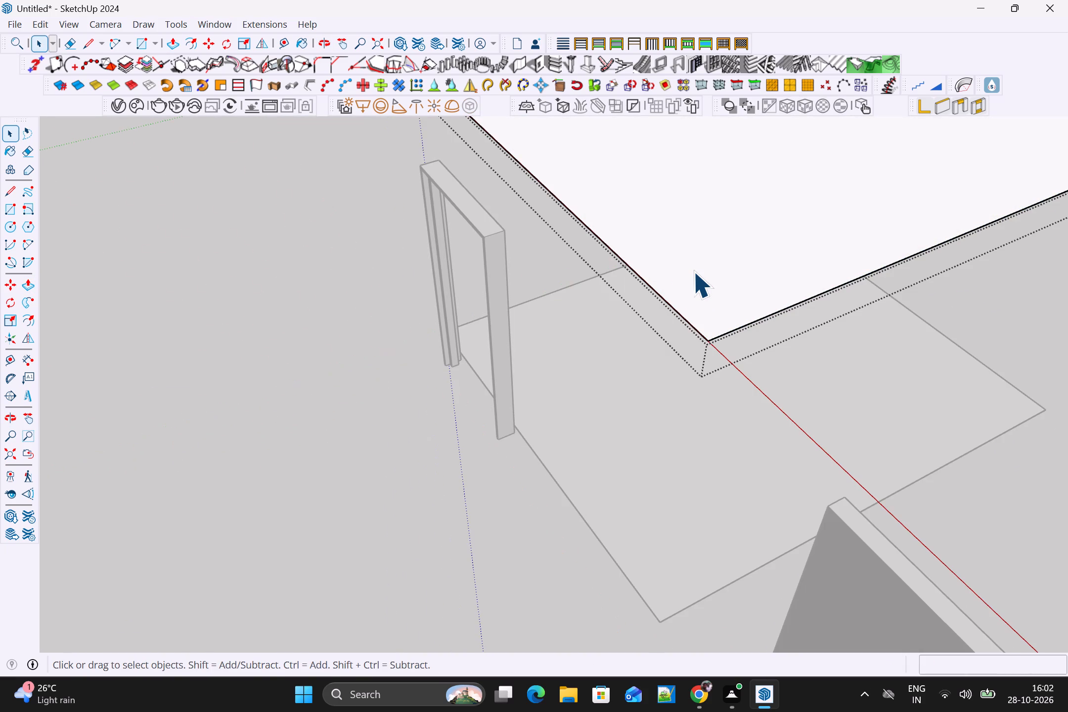
{"action": "left_click", "coordinate": [693, 272]}
{"action": "key", "text": "p"}
{"action": "left_click", "coordinate": [690, 274]}
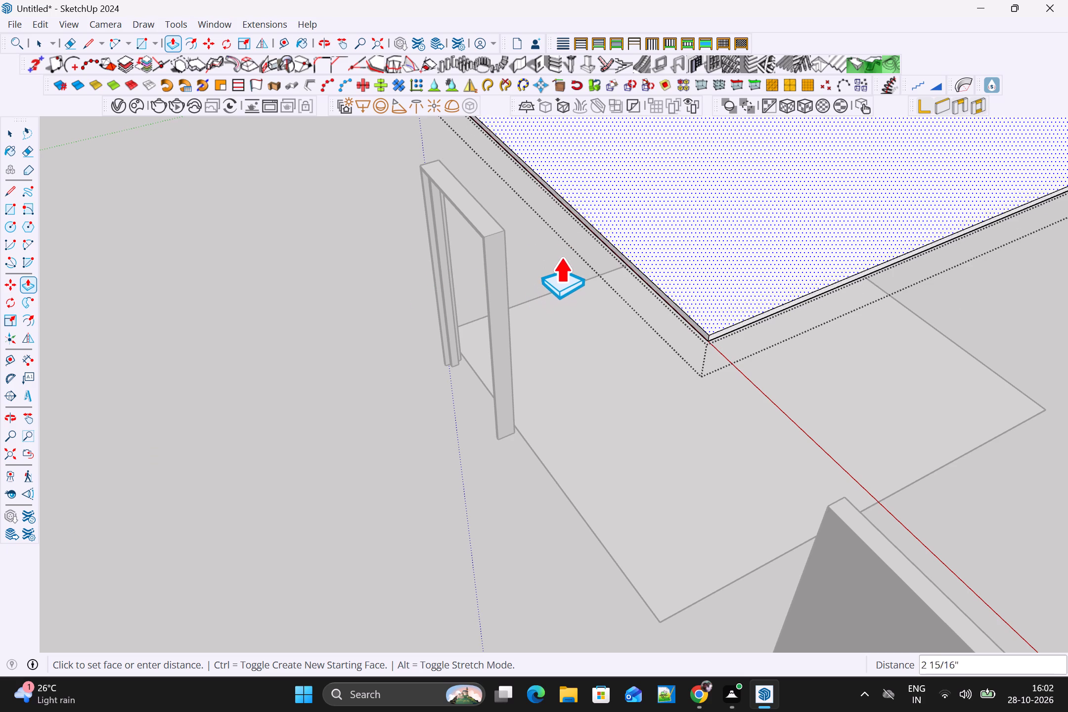
{"action": "type", "text": "20"}
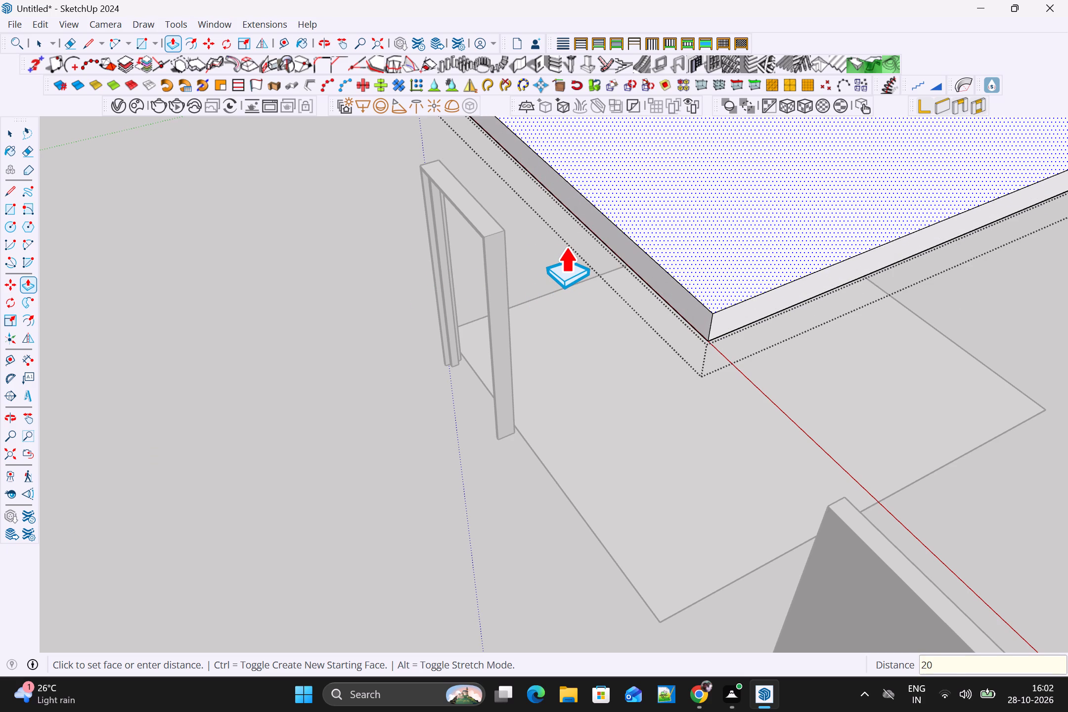
{"action": "type", "text": "mmm"}
{"action": "key", "text": "BackSpace"}
{"action": "key", "text": "Return"}
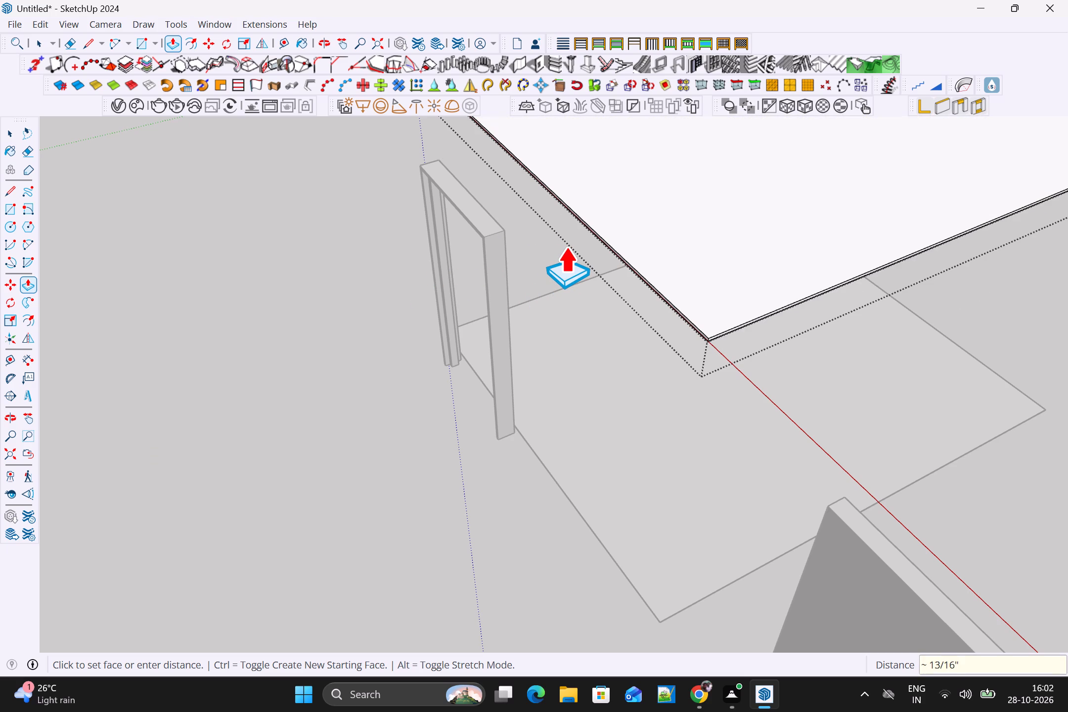
{"action": "middle_click_drag", "start_coordinate": [727, 367], "coordinate": [796, 217]}
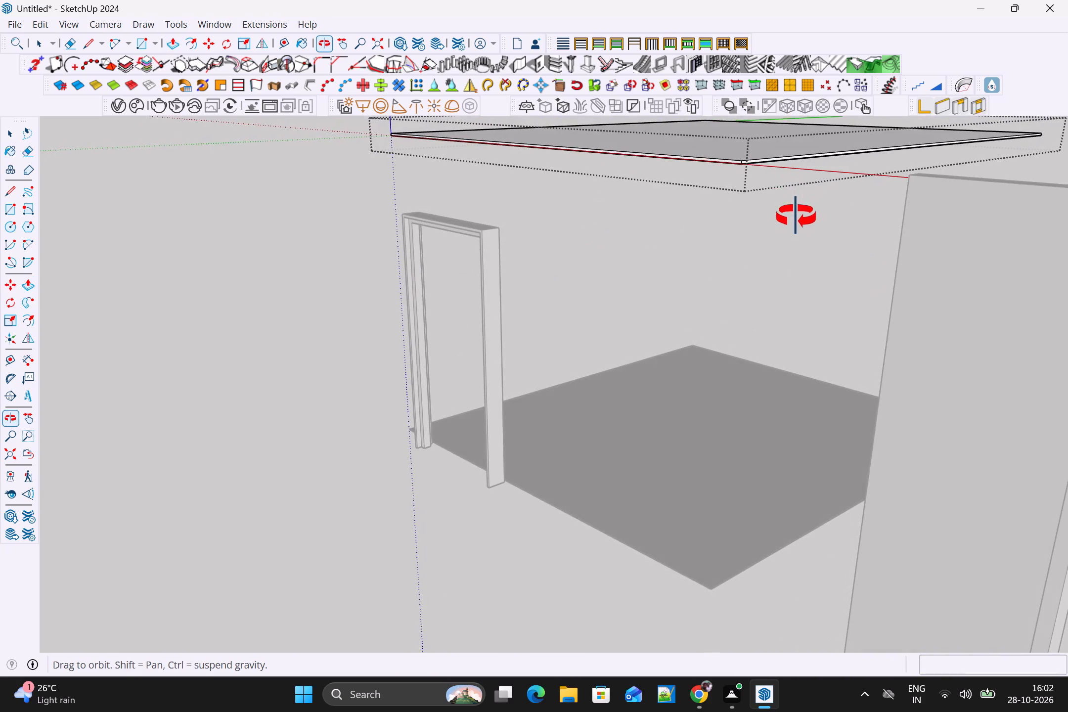
{"action": "middle_click_drag", "start_coordinate": [796, 217], "coordinate": [864, 242]}
{"action": "key", "text": "space"}
{"action": "left_click", "coordinate": [861, 238]}
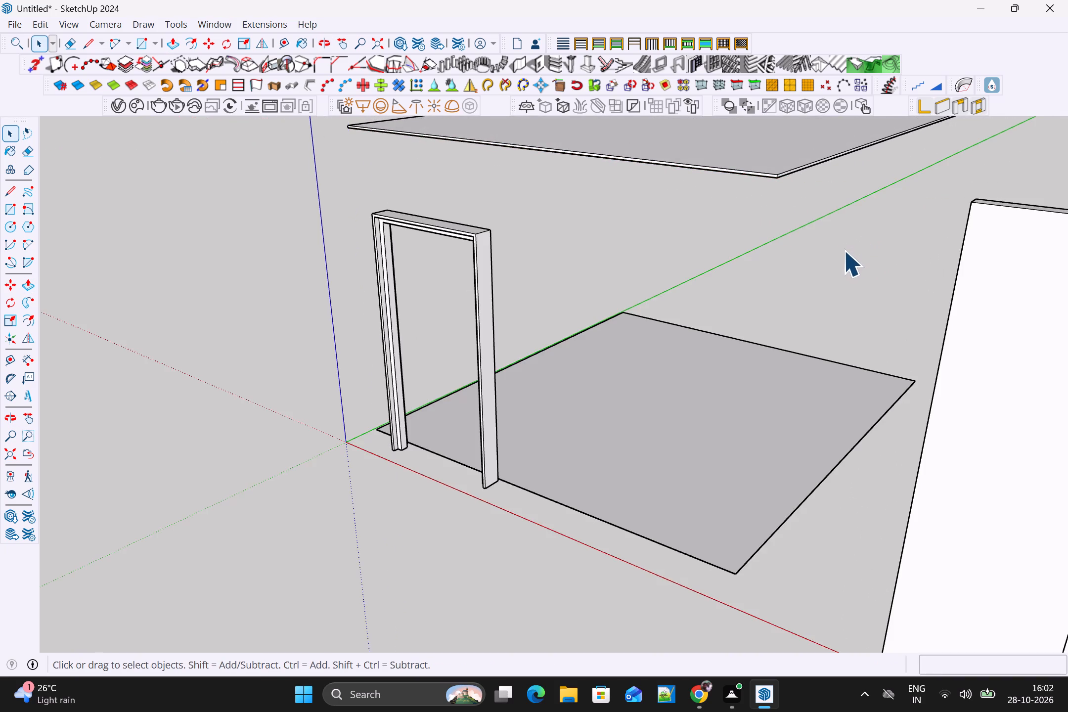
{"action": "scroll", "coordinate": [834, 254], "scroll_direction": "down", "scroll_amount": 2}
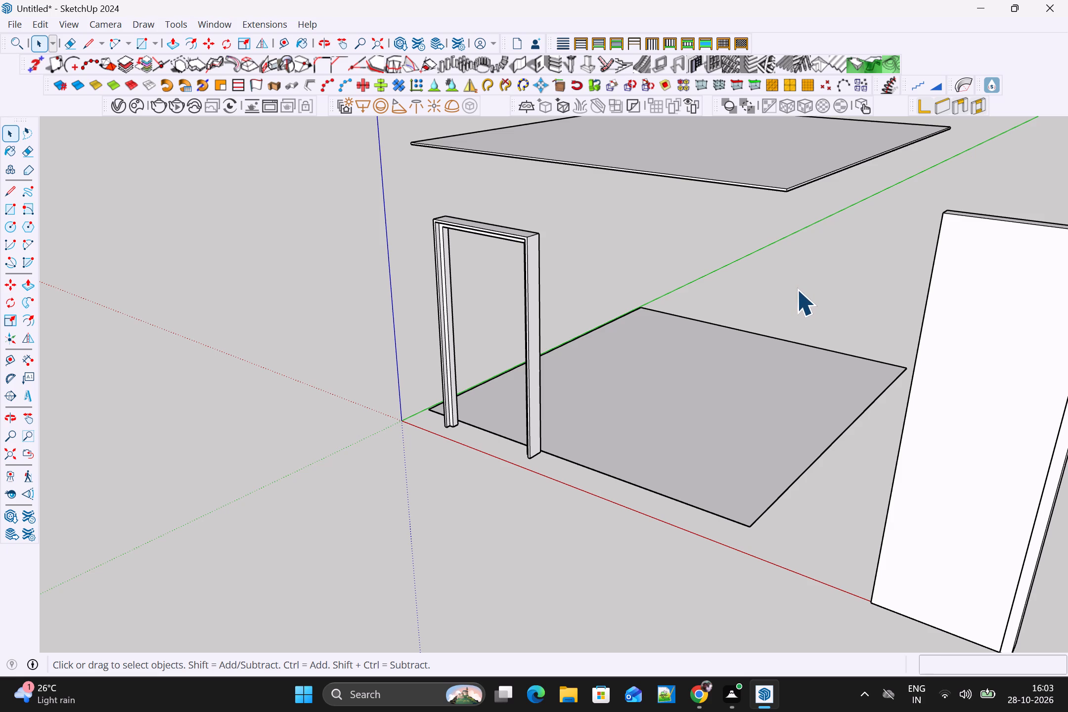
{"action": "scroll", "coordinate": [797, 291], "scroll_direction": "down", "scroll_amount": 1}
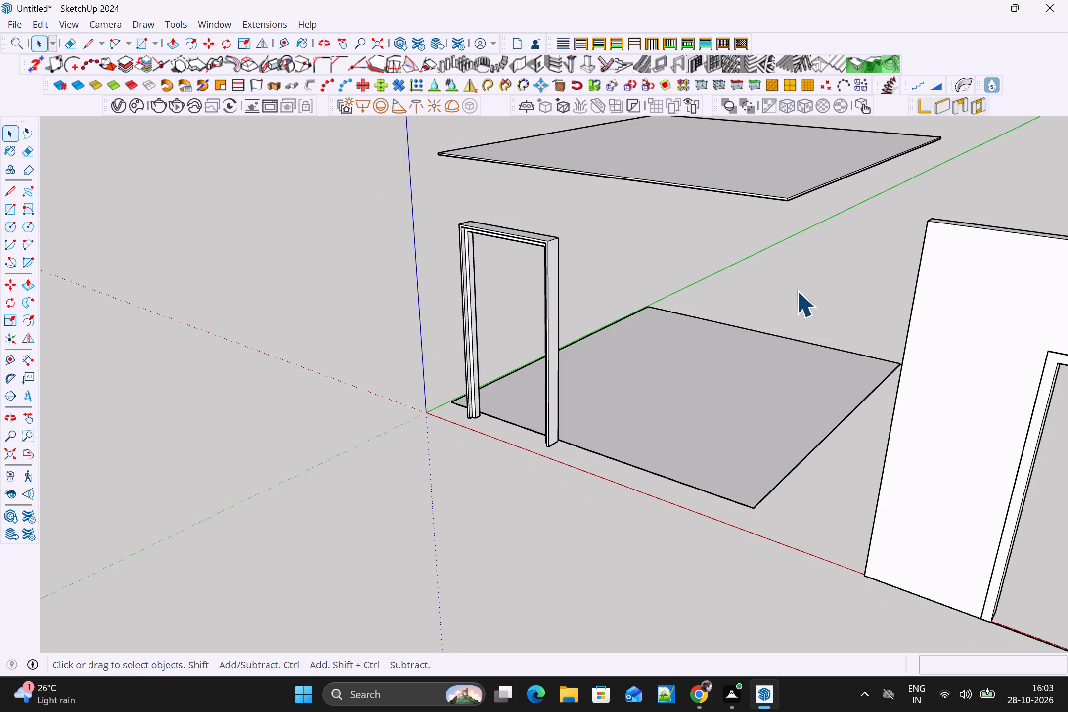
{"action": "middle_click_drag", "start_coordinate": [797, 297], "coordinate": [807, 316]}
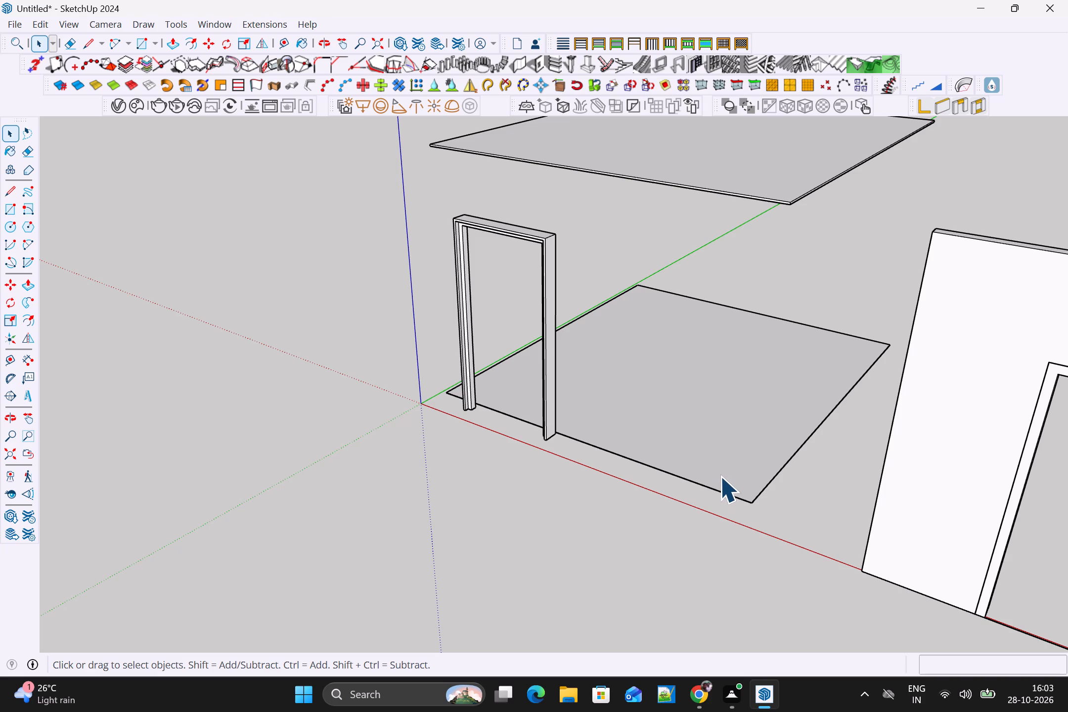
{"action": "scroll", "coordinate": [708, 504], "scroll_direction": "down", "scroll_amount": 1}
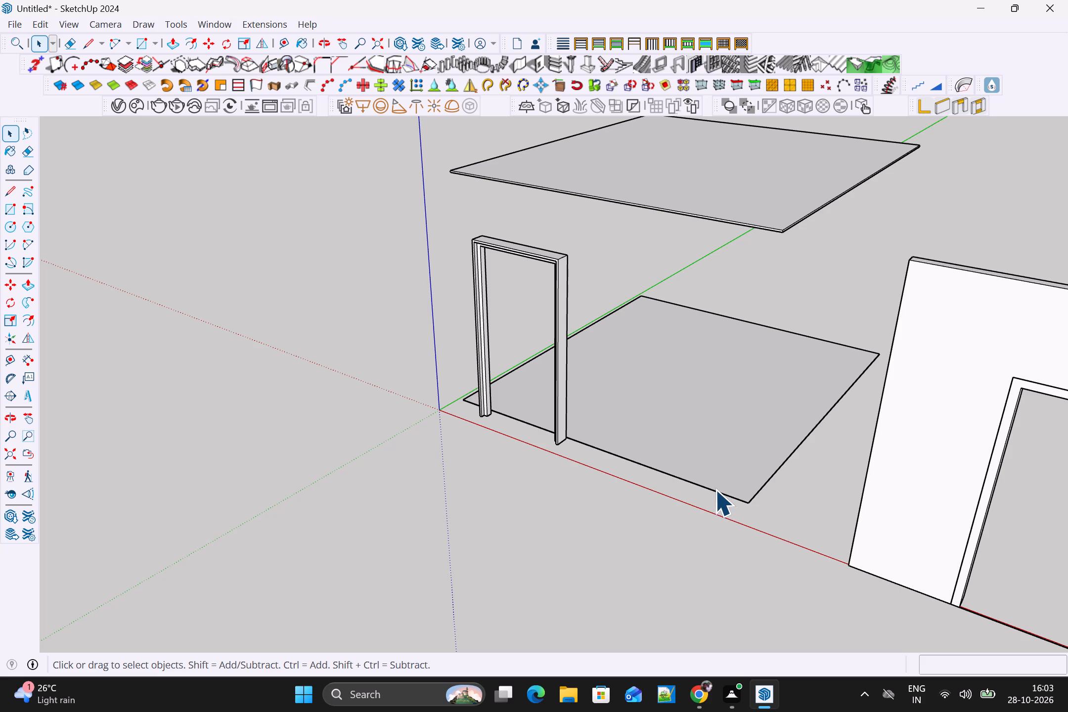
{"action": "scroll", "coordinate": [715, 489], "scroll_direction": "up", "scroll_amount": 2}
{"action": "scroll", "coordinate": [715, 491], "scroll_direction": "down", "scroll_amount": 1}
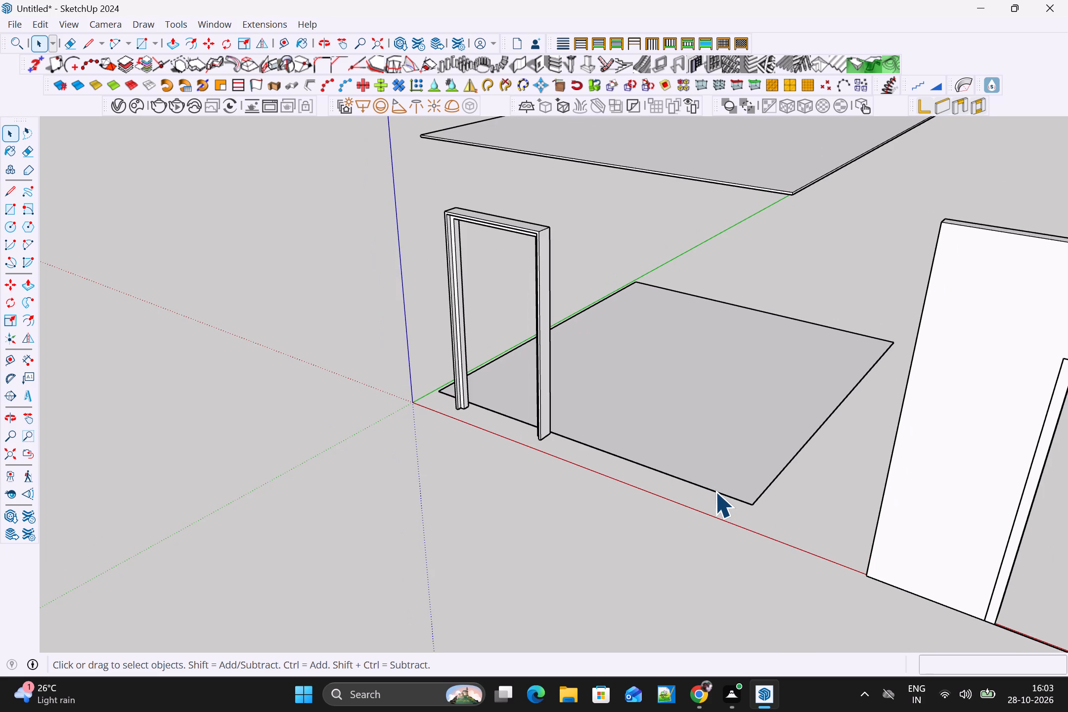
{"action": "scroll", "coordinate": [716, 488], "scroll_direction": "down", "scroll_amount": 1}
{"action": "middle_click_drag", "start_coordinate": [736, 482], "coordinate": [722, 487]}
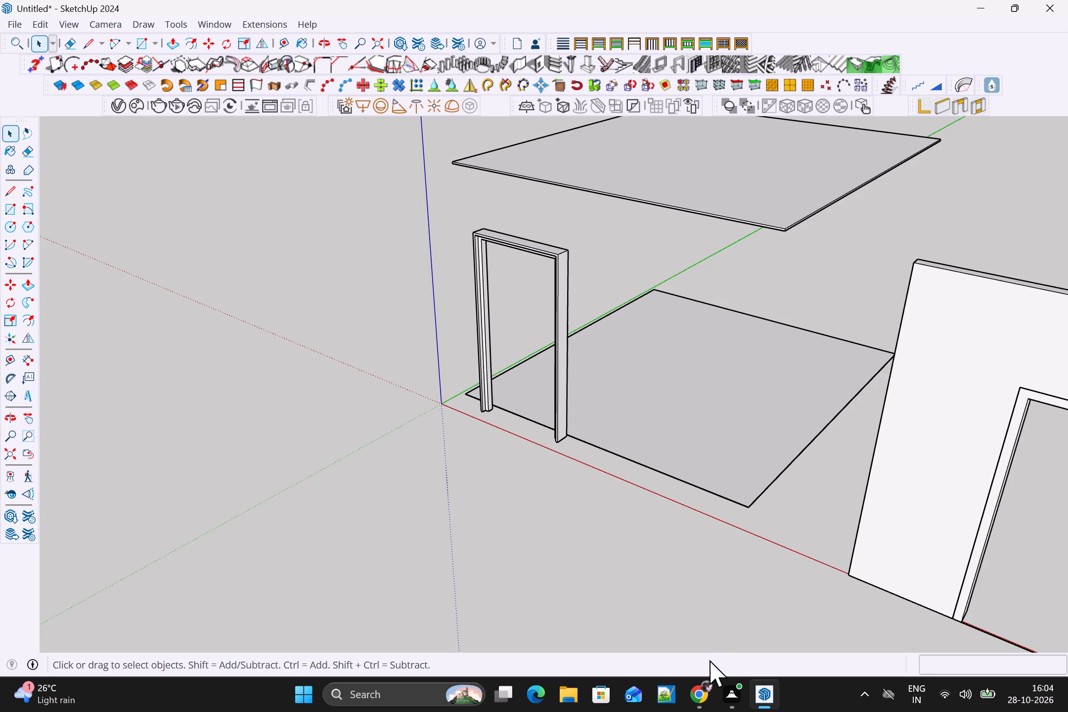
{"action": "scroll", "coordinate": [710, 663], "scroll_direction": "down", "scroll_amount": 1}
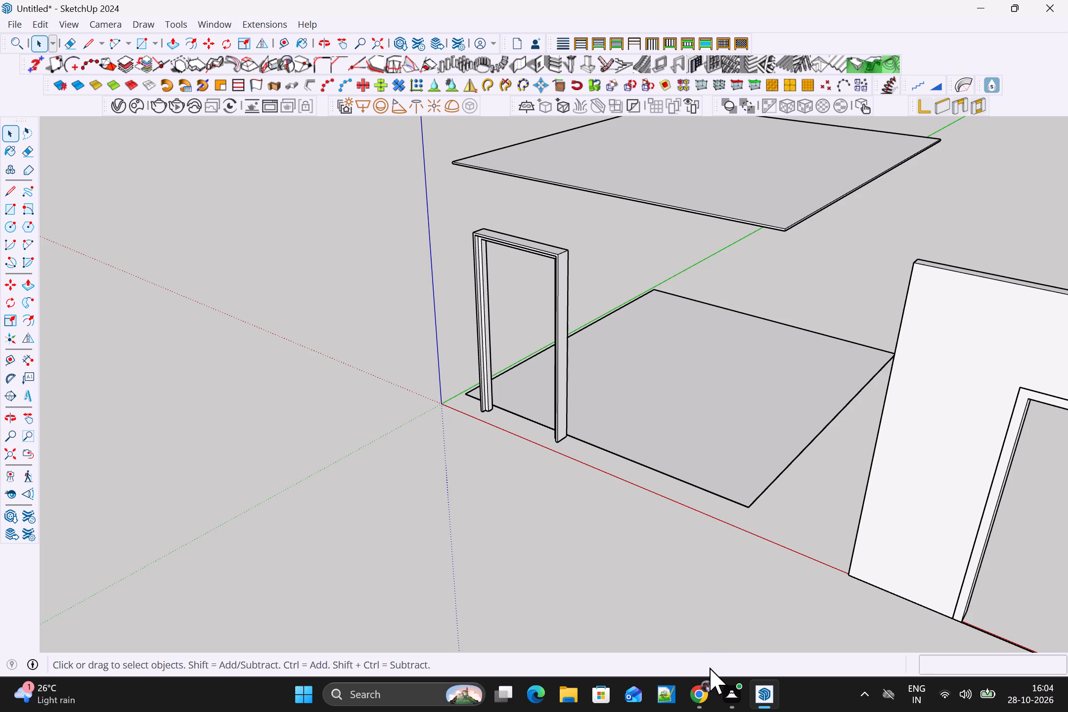
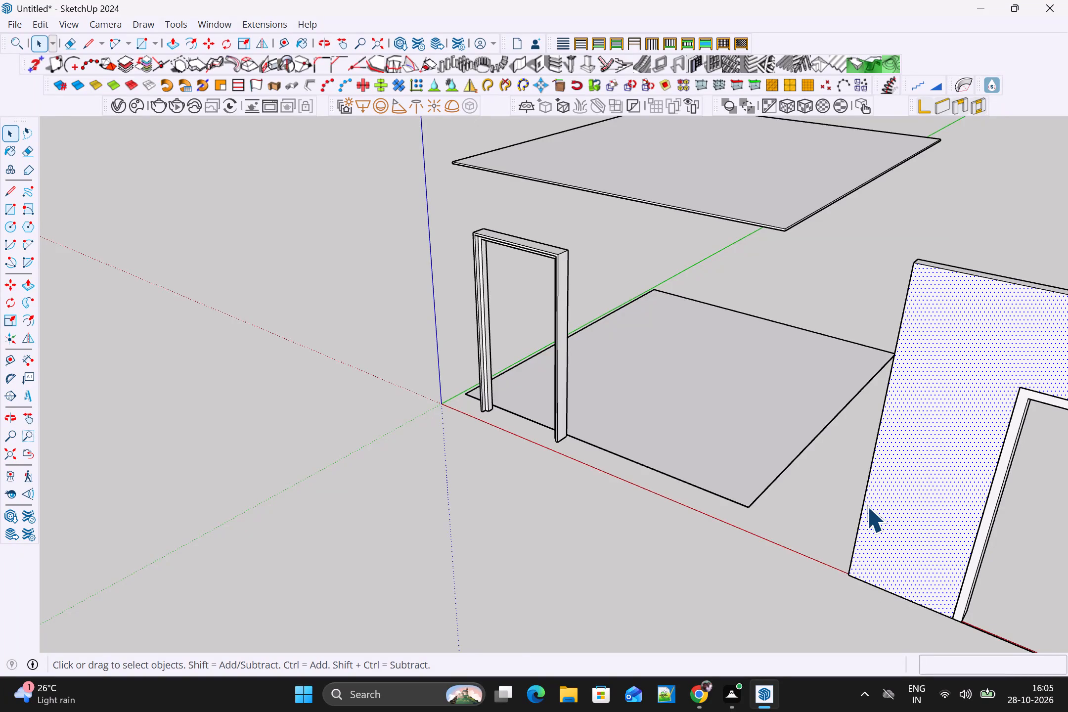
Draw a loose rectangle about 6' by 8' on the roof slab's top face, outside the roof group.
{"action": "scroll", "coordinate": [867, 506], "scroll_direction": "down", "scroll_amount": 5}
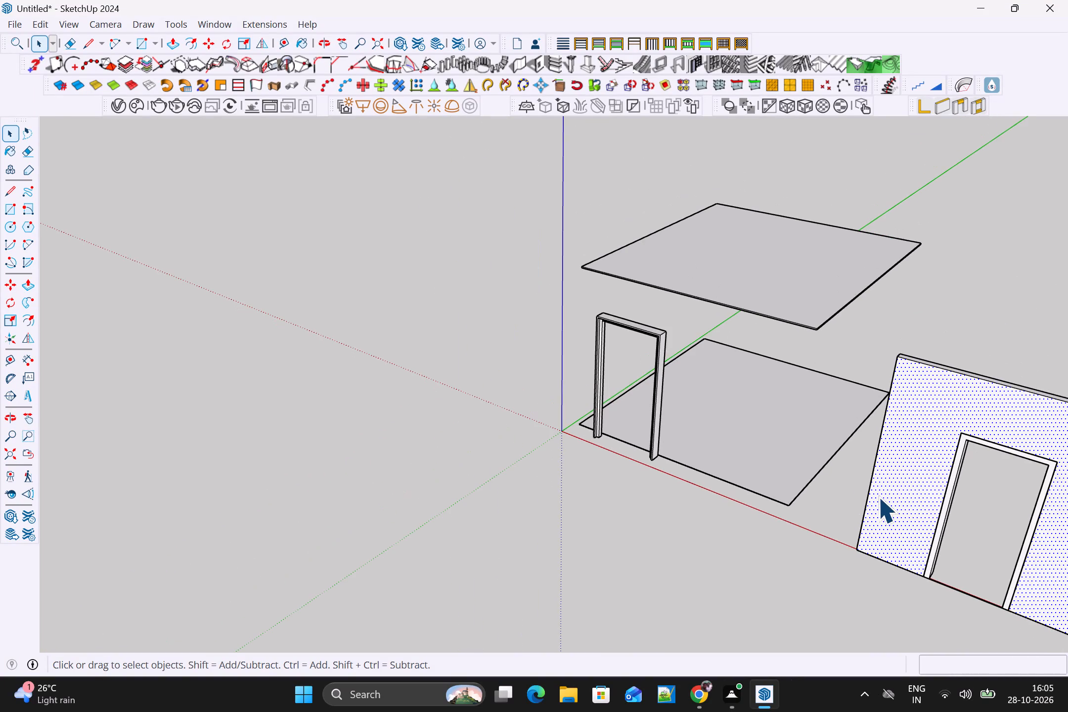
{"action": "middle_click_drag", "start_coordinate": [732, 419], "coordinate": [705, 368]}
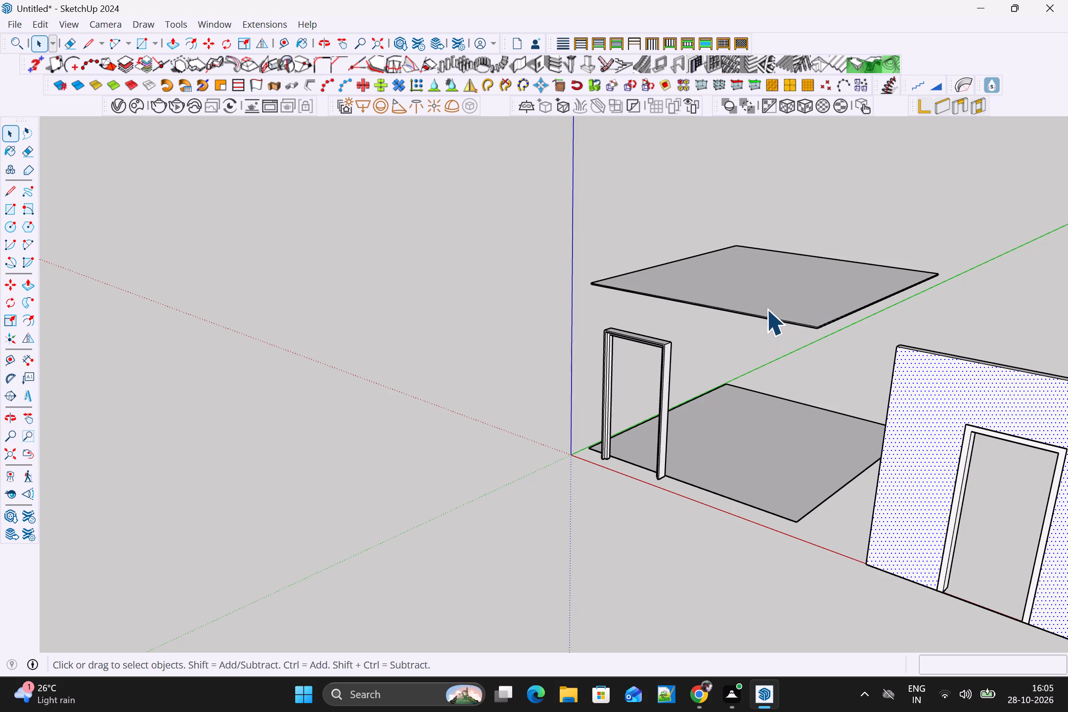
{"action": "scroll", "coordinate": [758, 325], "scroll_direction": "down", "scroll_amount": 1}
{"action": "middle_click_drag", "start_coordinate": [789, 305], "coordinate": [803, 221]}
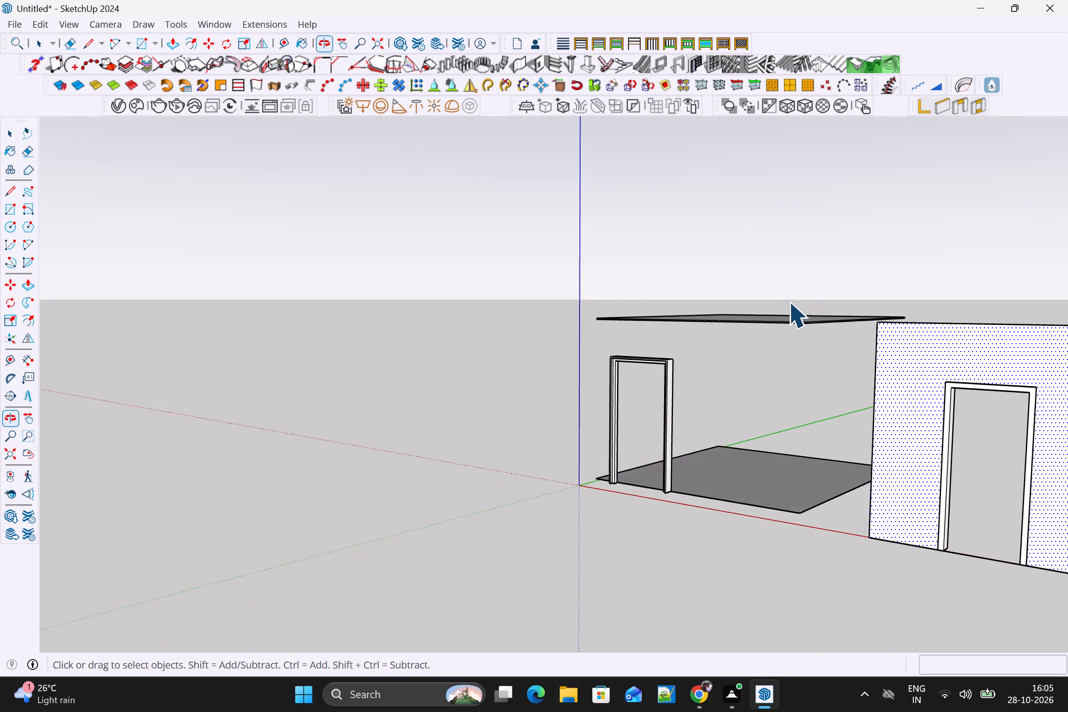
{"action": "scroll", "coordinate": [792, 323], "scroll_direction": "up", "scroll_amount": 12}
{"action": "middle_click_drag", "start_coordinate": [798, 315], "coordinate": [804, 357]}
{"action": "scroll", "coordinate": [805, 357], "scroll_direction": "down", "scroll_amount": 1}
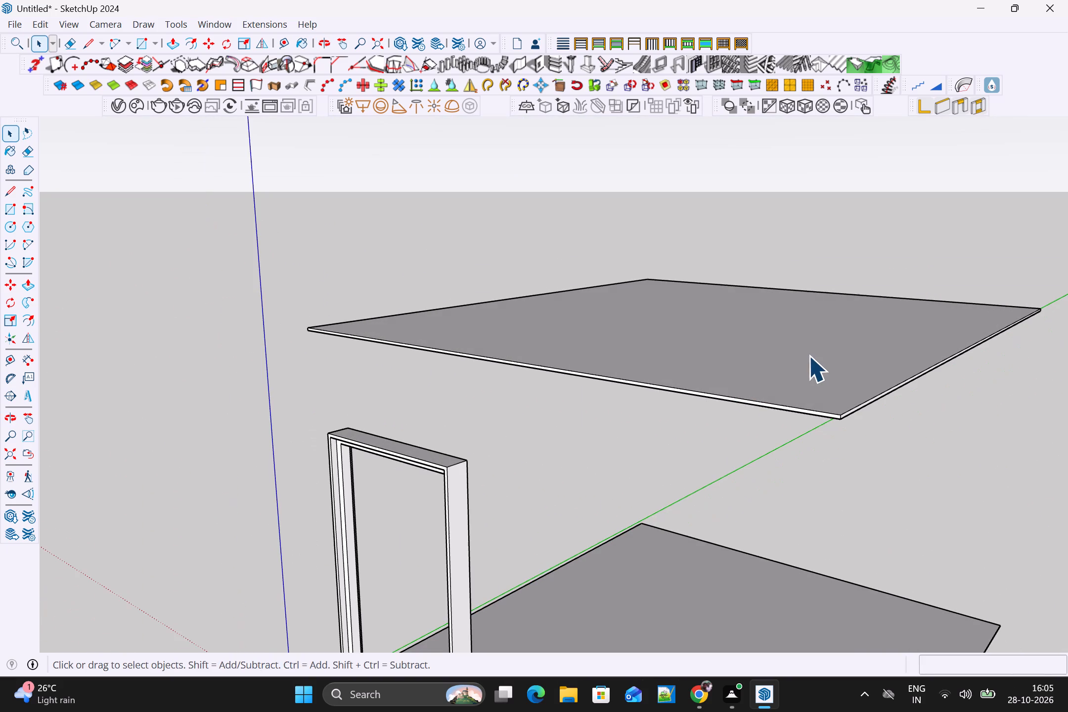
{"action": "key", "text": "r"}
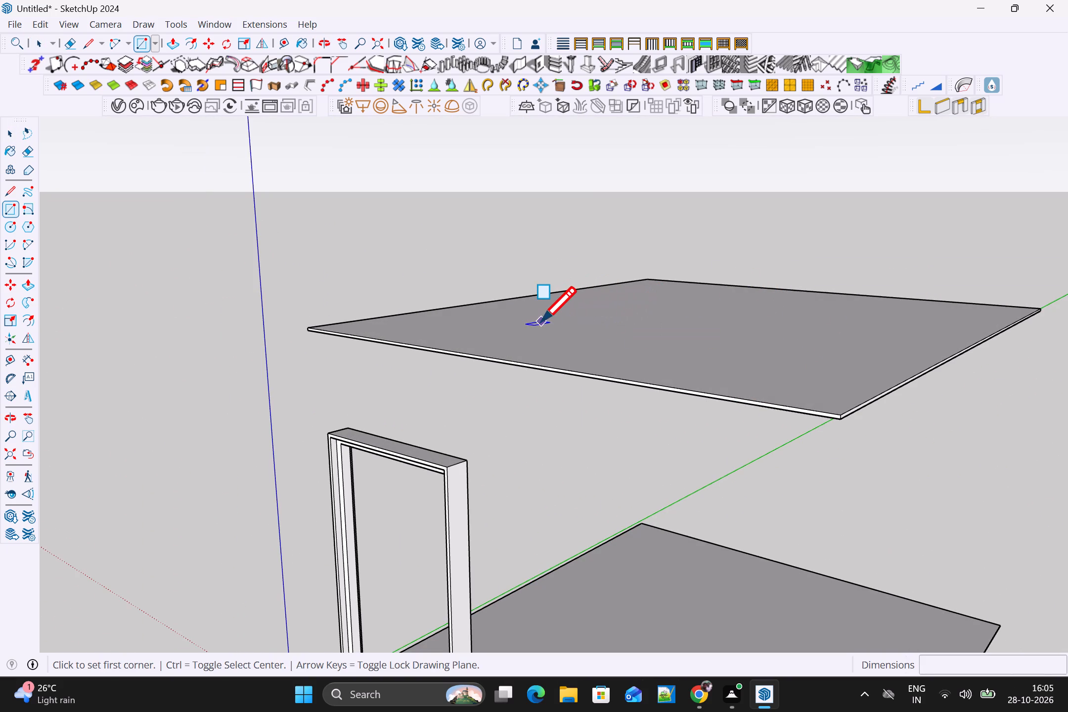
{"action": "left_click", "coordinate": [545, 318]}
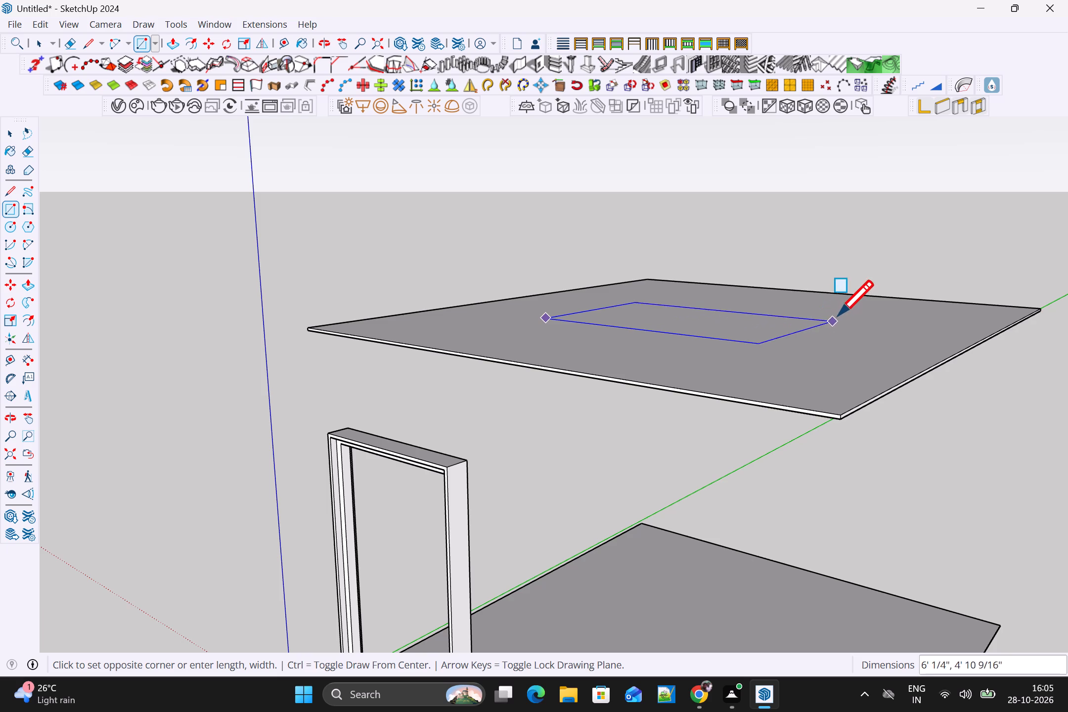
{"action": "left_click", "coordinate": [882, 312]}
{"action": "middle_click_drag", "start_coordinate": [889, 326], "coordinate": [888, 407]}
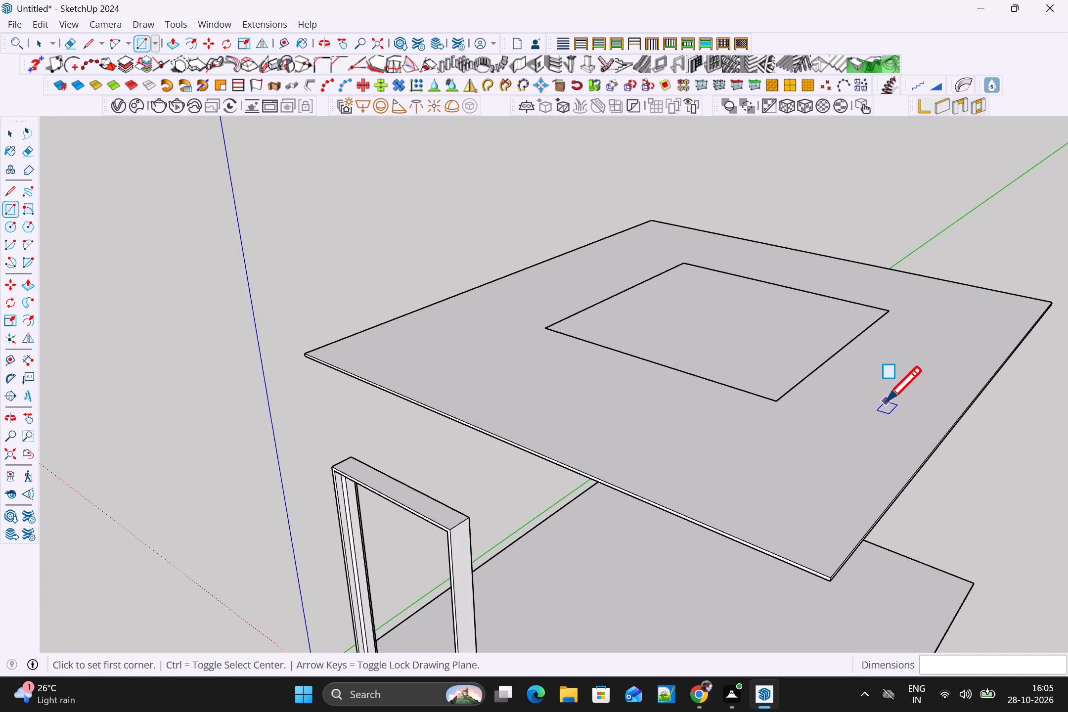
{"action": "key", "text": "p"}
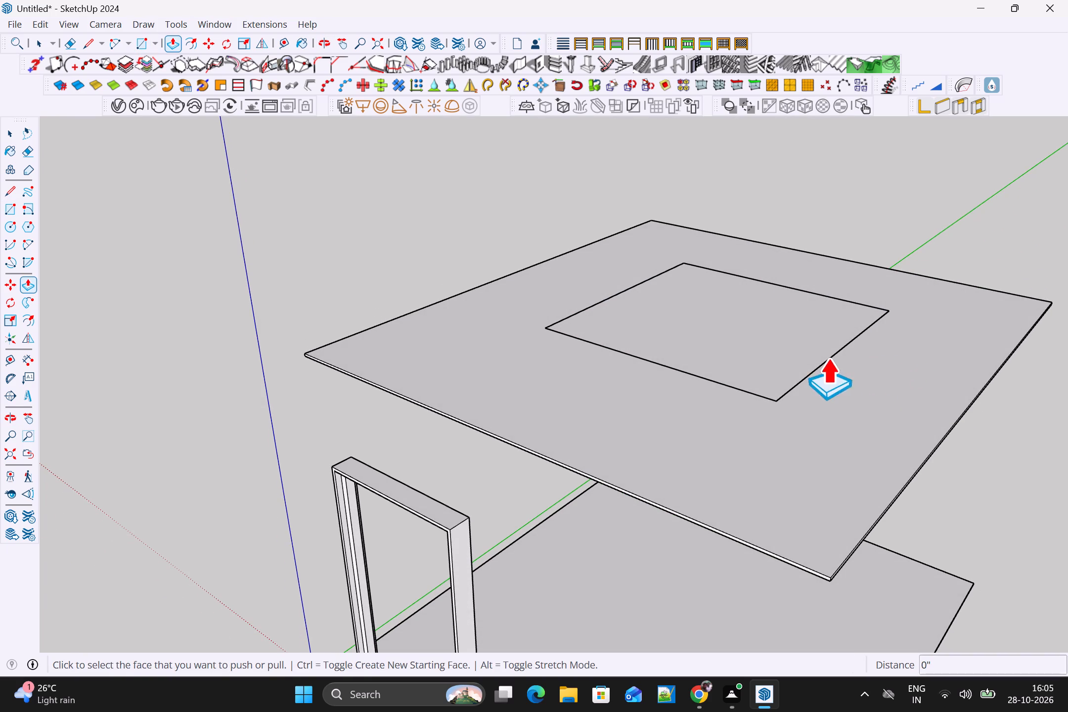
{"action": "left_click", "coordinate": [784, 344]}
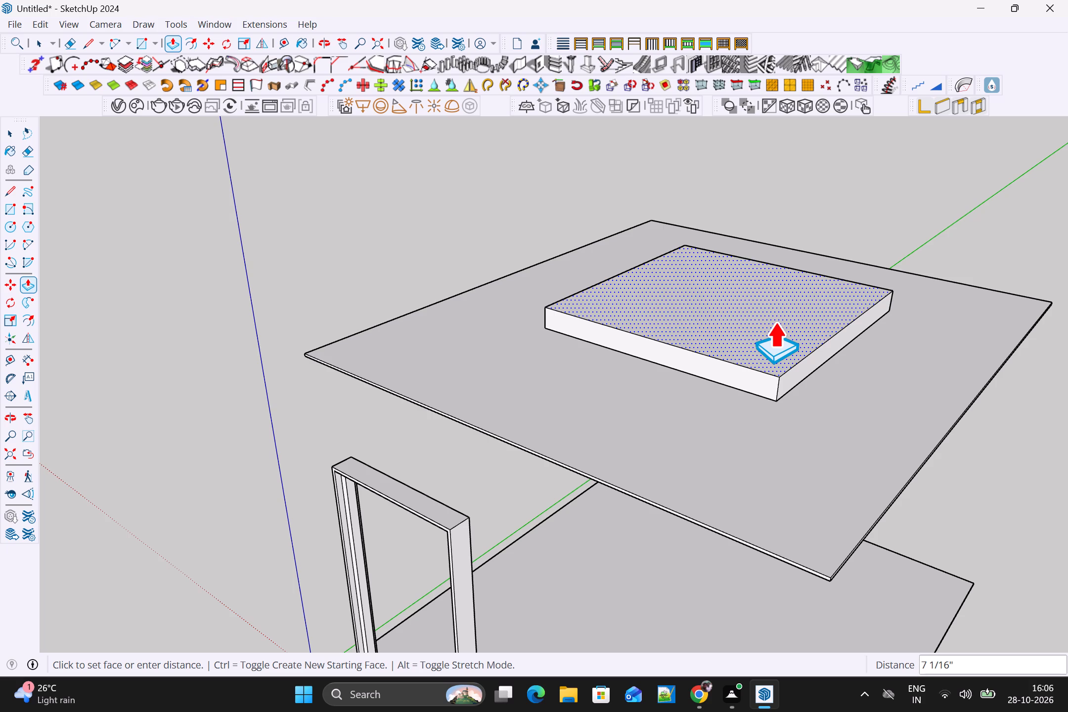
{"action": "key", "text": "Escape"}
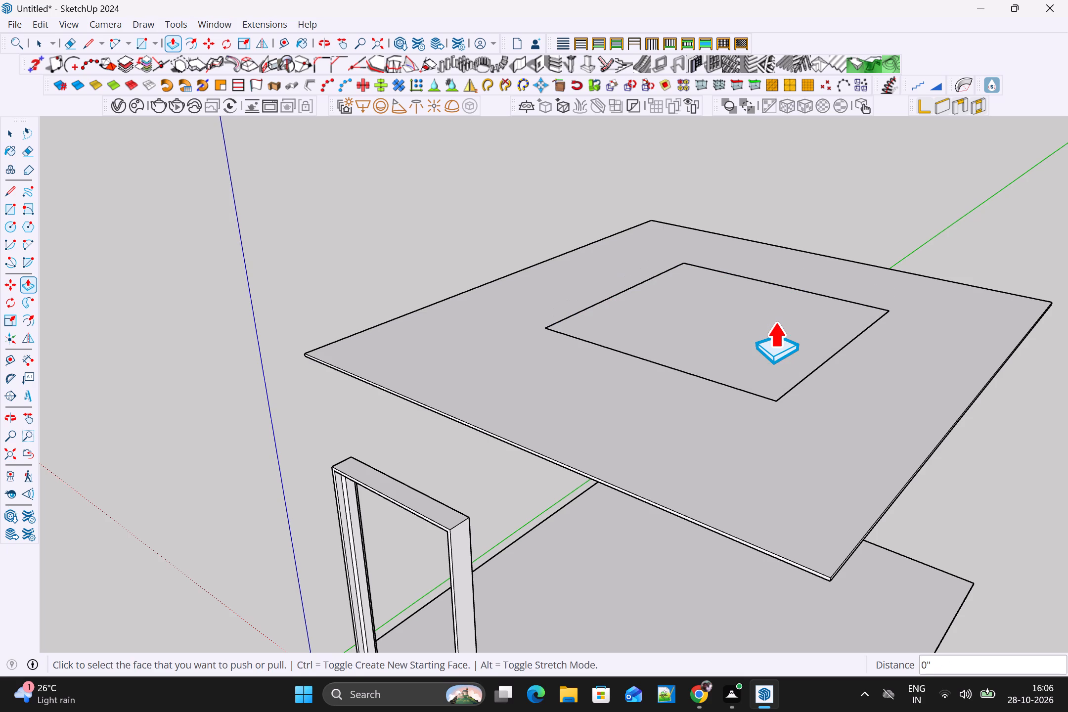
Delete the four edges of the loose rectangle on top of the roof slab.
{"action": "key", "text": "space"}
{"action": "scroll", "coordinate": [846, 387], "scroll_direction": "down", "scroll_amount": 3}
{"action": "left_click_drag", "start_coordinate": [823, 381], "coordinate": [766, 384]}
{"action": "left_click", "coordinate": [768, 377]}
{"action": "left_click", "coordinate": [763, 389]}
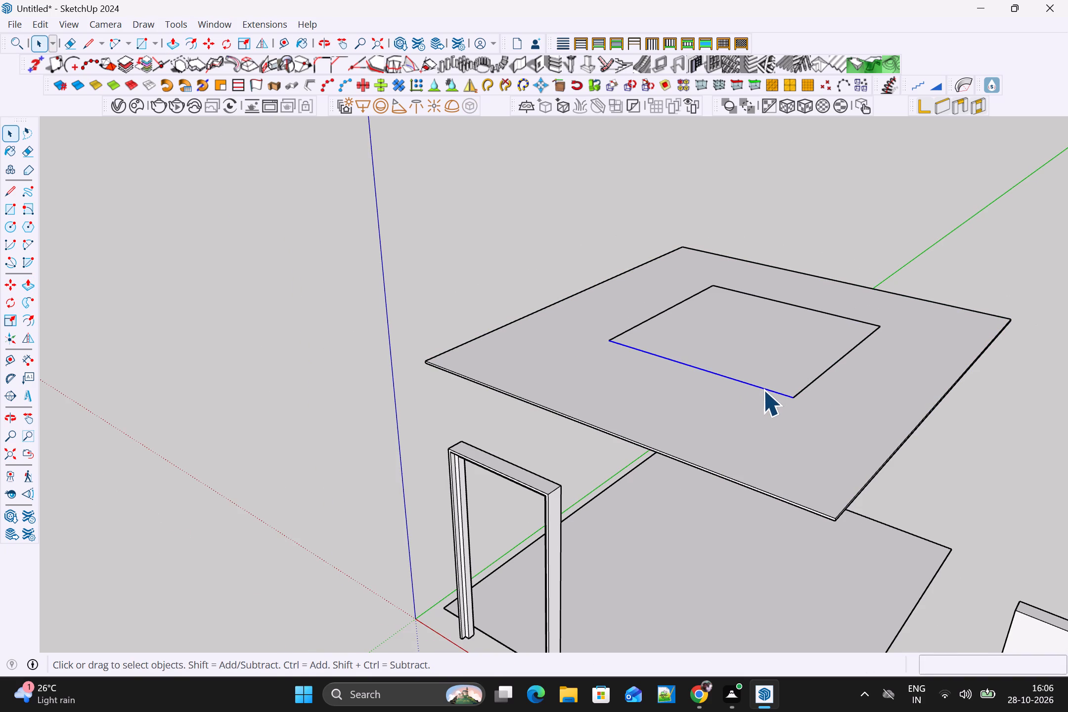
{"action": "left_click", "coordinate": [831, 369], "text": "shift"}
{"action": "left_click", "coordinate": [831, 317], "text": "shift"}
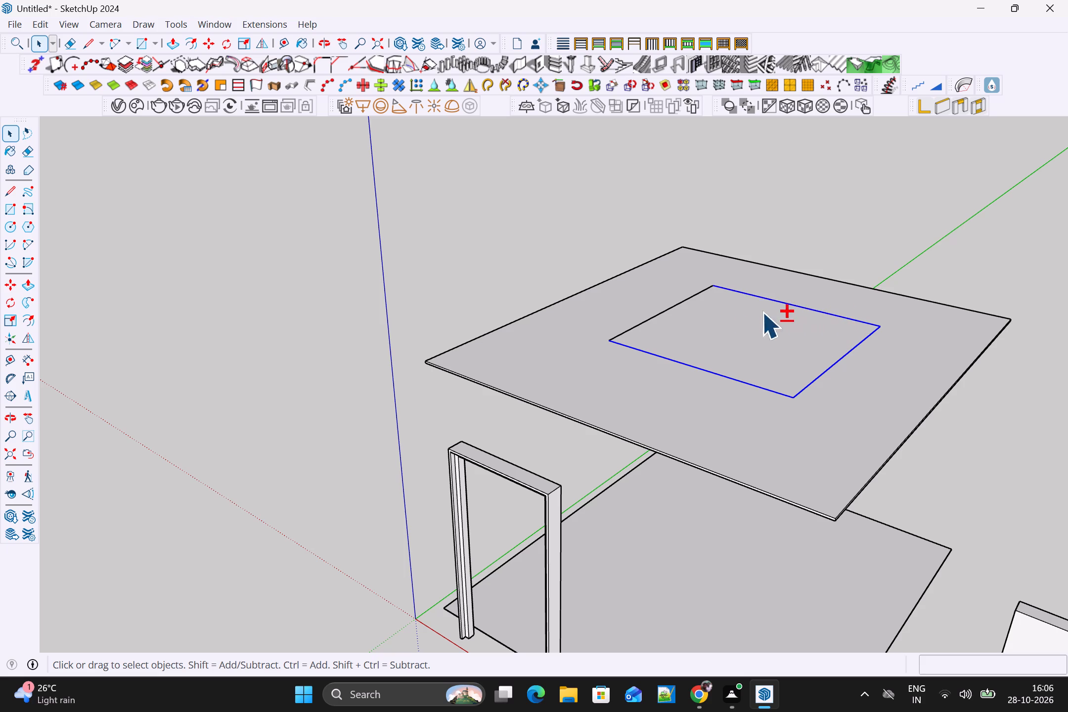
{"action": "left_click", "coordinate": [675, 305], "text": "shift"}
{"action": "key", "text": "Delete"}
Examine the spacing of the floor and roof groups alongside the door frame and wall panel.
{"action": "scroll", "coordinate": [694, 326], "scroll_direction": "down", "scroll_amount": 2}
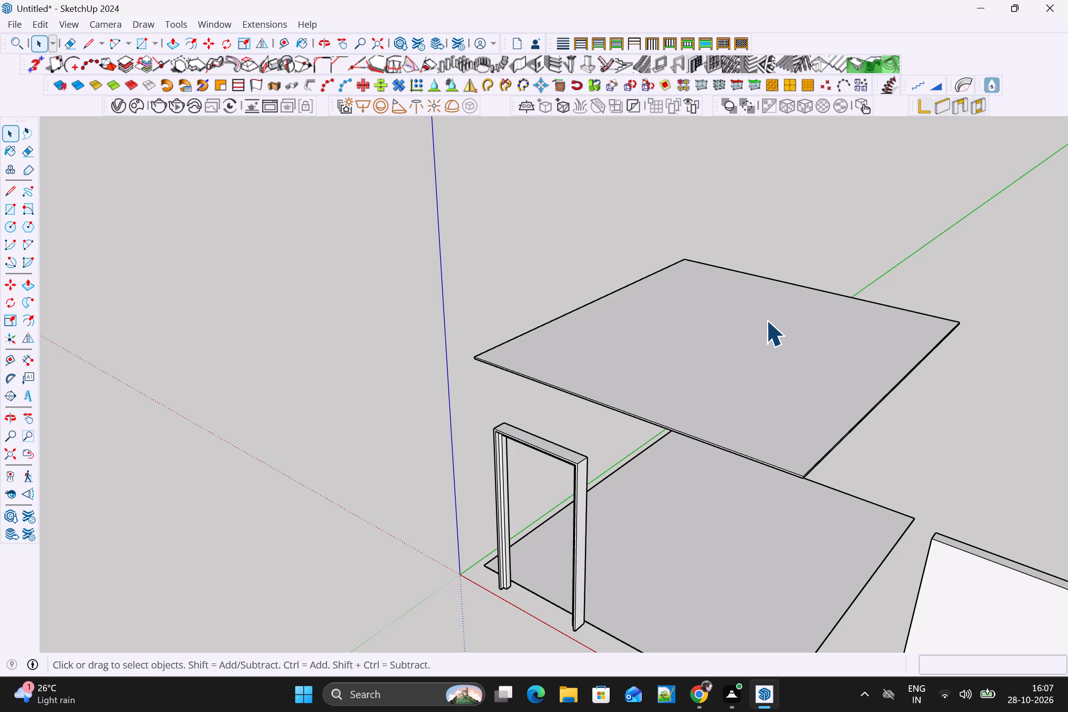
{"action": "scroll", "coordinate": [755, 333], "scroll_direction": "down", "scroll_amount": 2}
{"action": "middle_click_drag", "start_coordinate": [793, 366], "coordinate": [845, 278]}
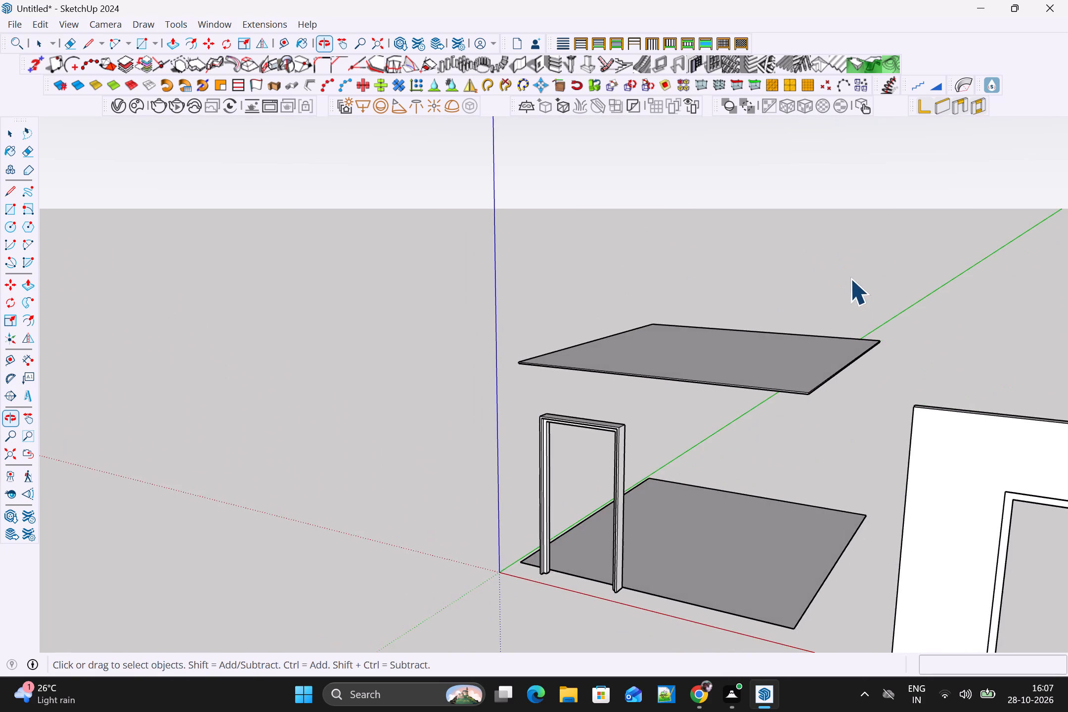
{"action": "scroll", "coordinate": [843, 282], "scroll_direction": "down", "scroll_amount": 2}
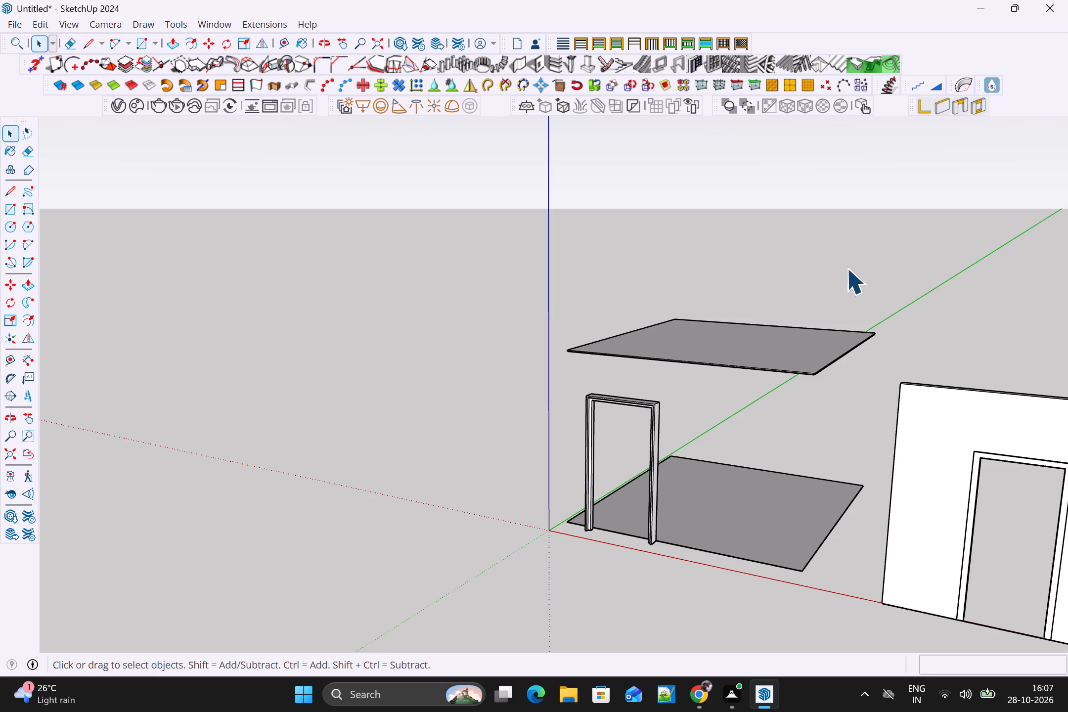
{"action": "scroll", "coordinate": [846, 268], "scroll_direction": "down", "scroll_amount": 1}
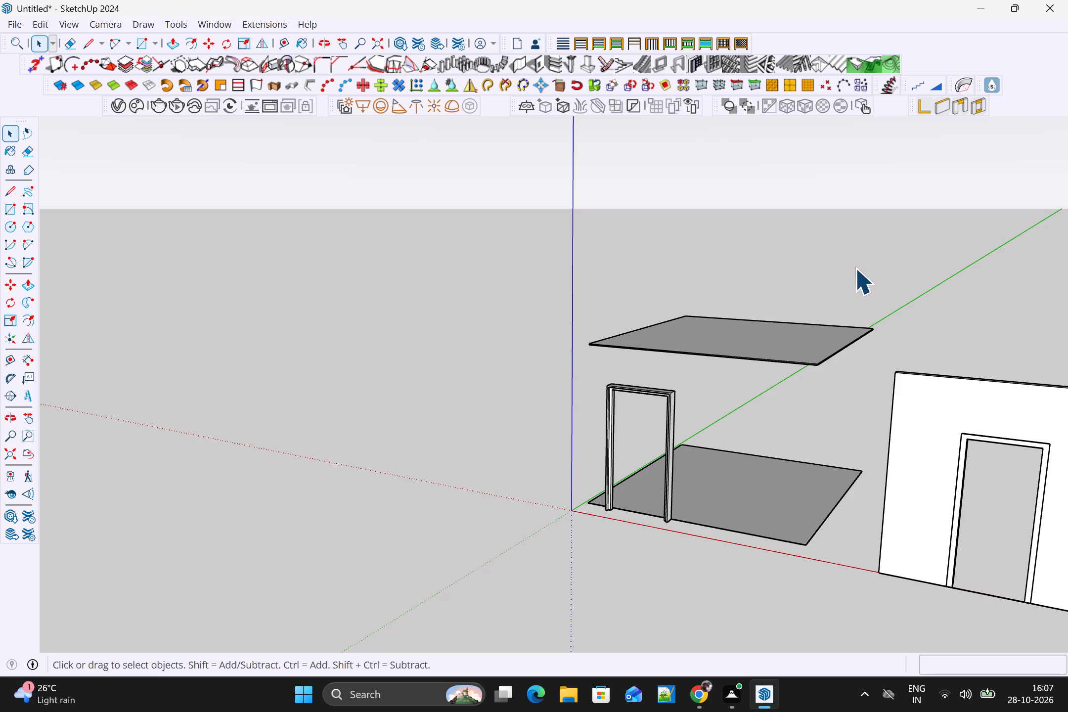
{"action": "scroll", "coordinate": [859, 263], "scroll_direction": "down", "scroll_amount": 2}
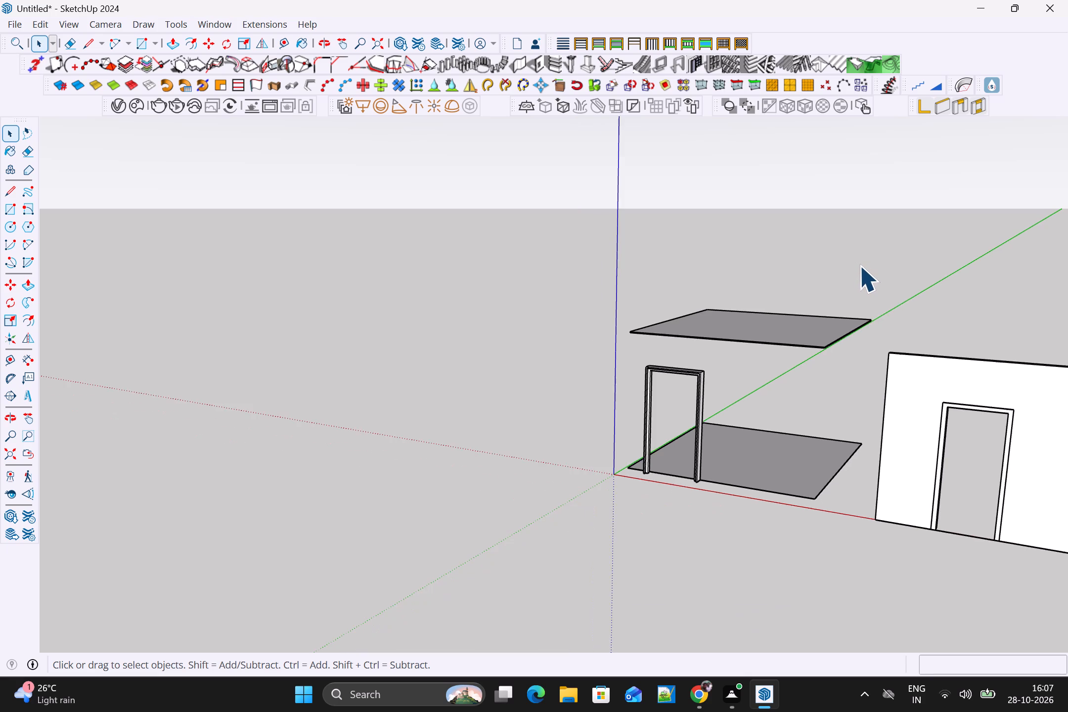
{"action": "scroll", "coordinate": [852, 274], "scroll_direction": "down", "scroll_amount": 2}
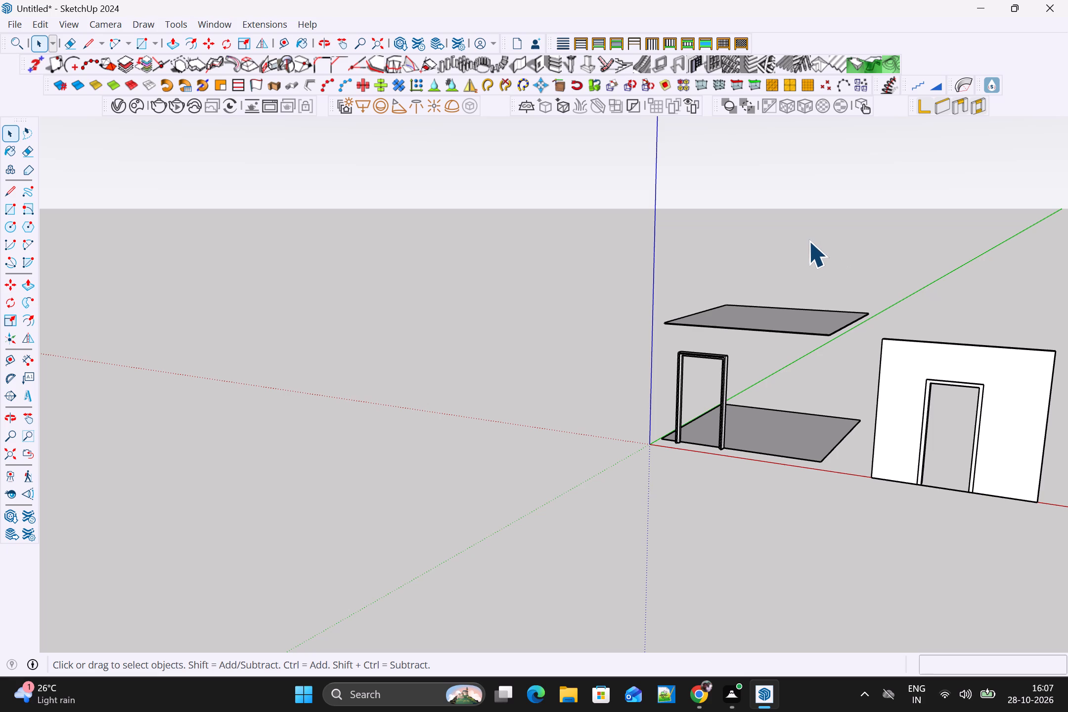
{"action": "scroll", "coordinate": [739, 413], "scroll_direction": "up", "scroll_amount": 1}
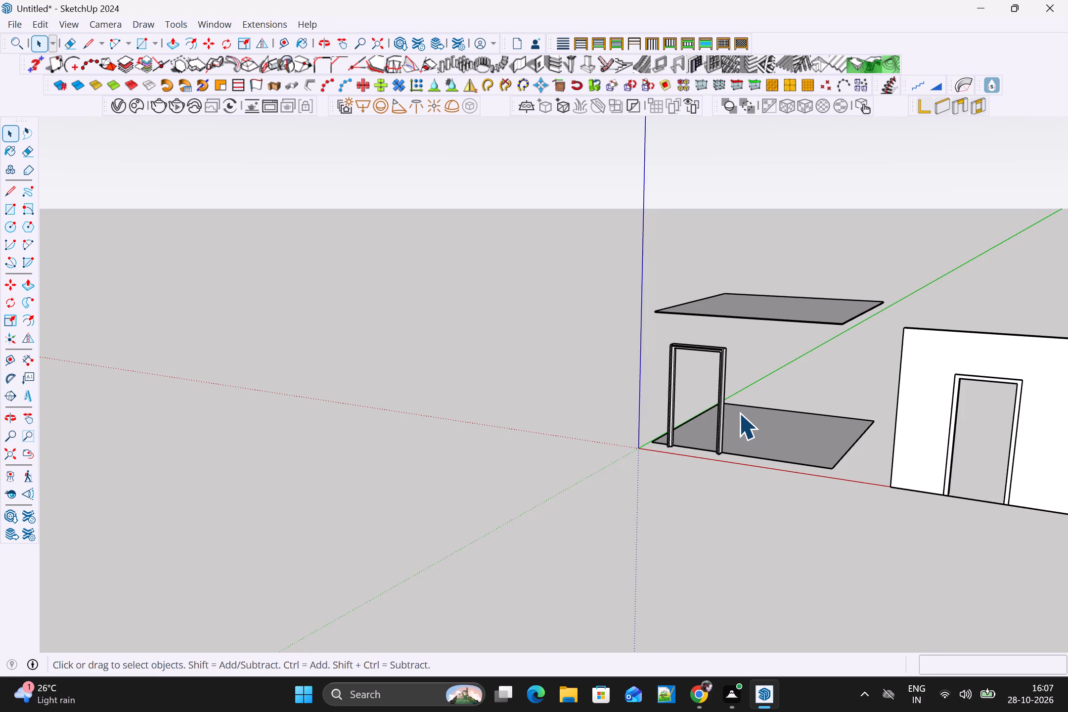
{"action": "scroll", "coordinate": [739, 413], "scroll_direction": "down", "scroll_amount": 1}
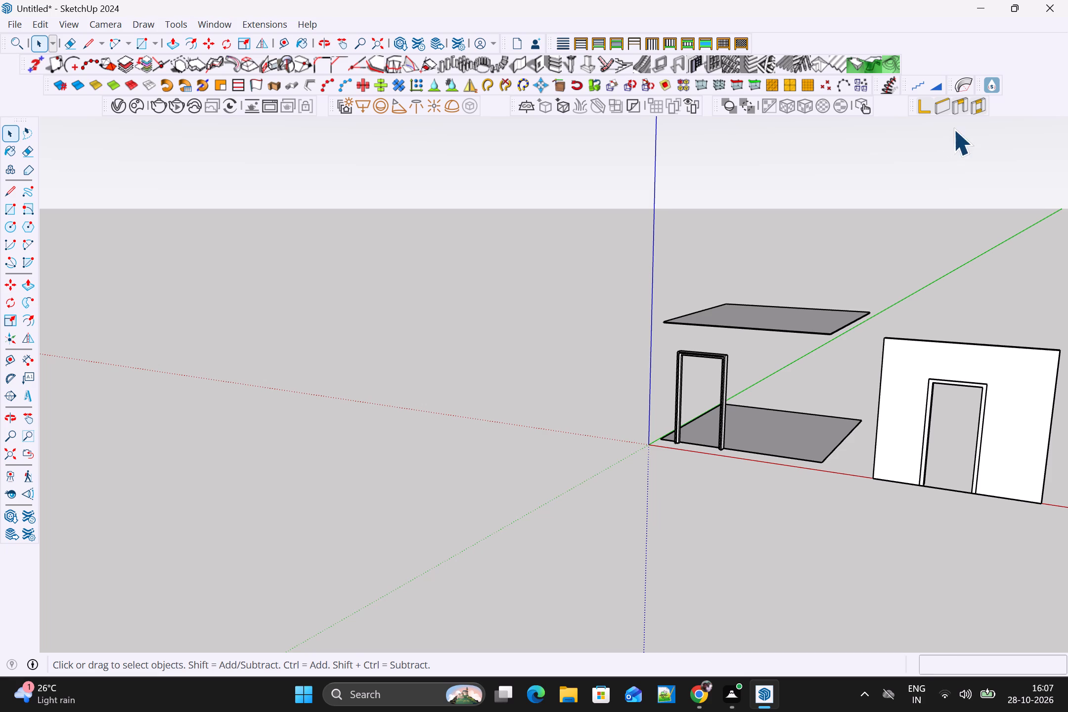
{"action": "scroll", "coordinate": [782, 365], "scroll_direction": "up", "scroll_amount": 2}
{"action": "middle_click_drag", "start_coordinate": [809, 392], "coordinate": [723, 418]}
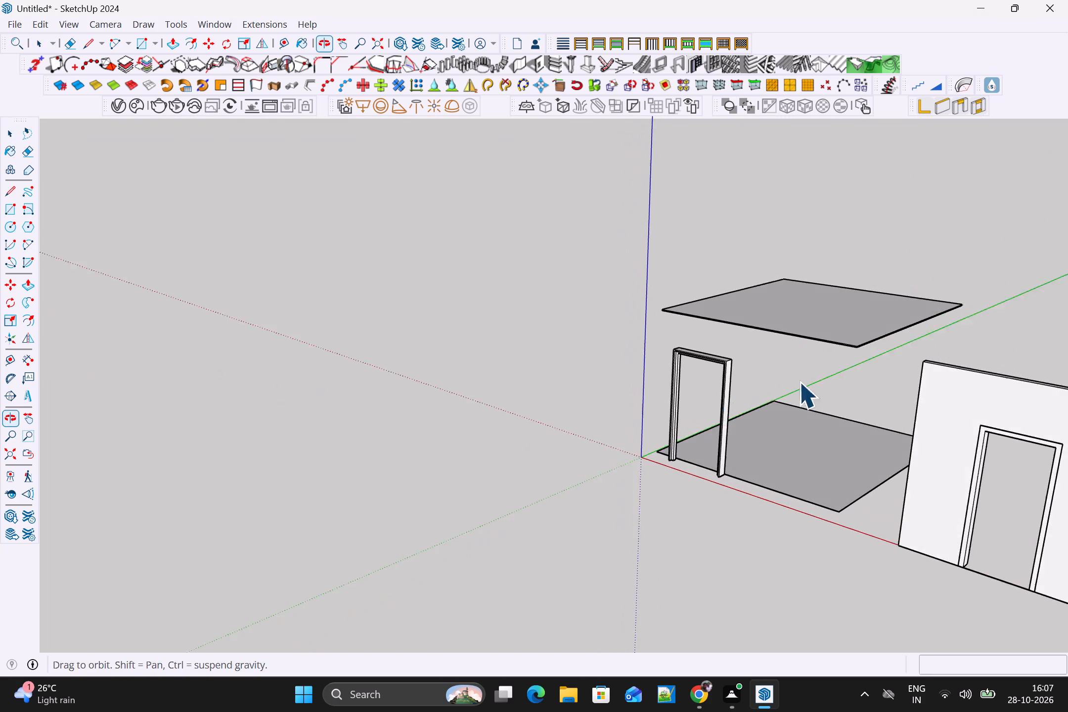
{"action": "scroll", "coordinate": [871, 360], "scroll_direction": "up", "scroll_amount": 3}
{"action": "scroll", "coordinate": [885, 351], "scroll_direction": "down", "scroll_amount": 2}
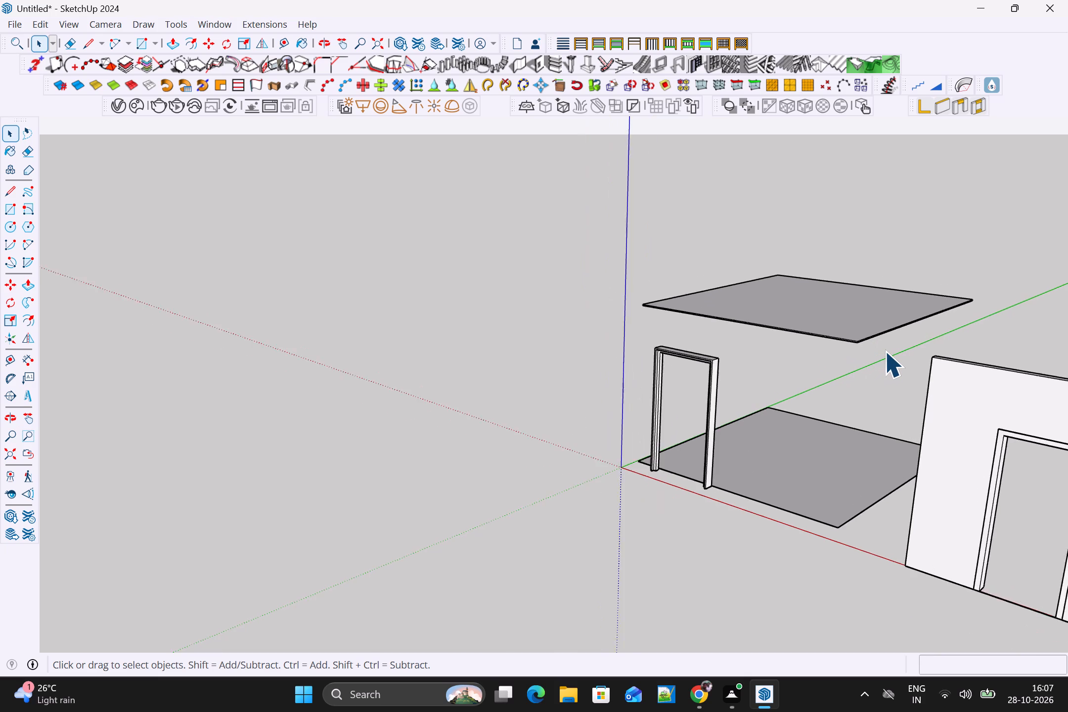
{"action": "scroll", "coordinate": [885, 351], "scroll_direction": "down", "scroll_amount": 1}
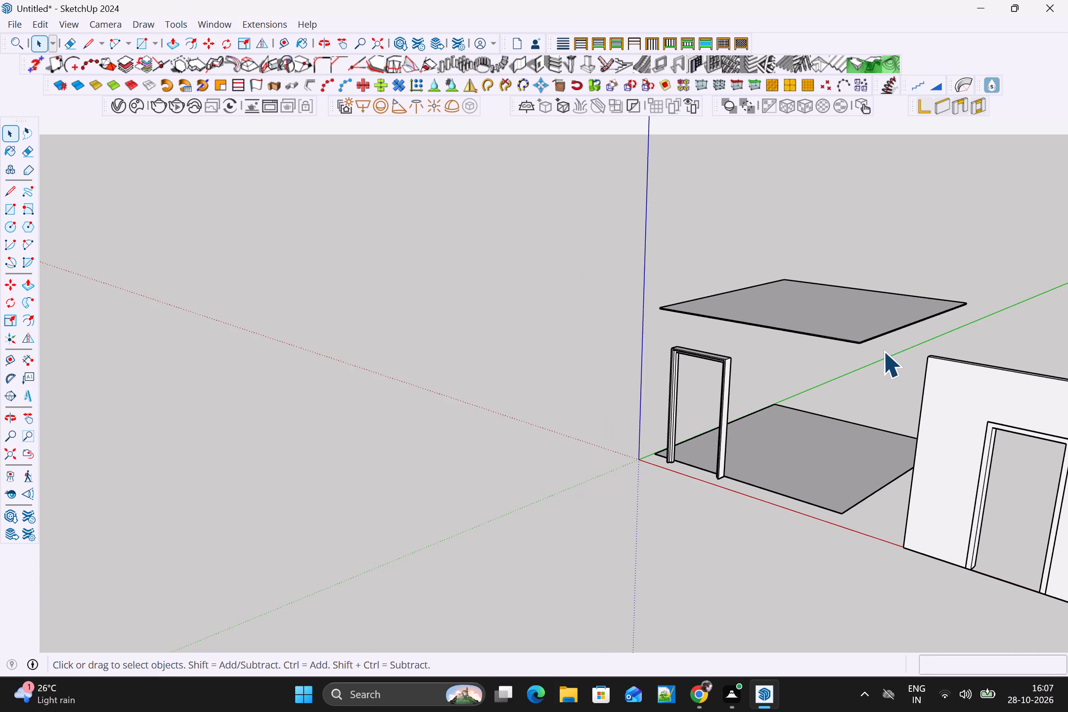
{"action": "scroll", "coordinate": [852, 358], "scroll_direction": "down", "scroll_amount": 3}
Draw a rectangle about 14' 5" by 15' 11" on the empty ground behind the wall panels, away from the floor group.
{"action": "middle_click_drag", "start_coordinate": [790, 462], "coordinate": [958, 500]}
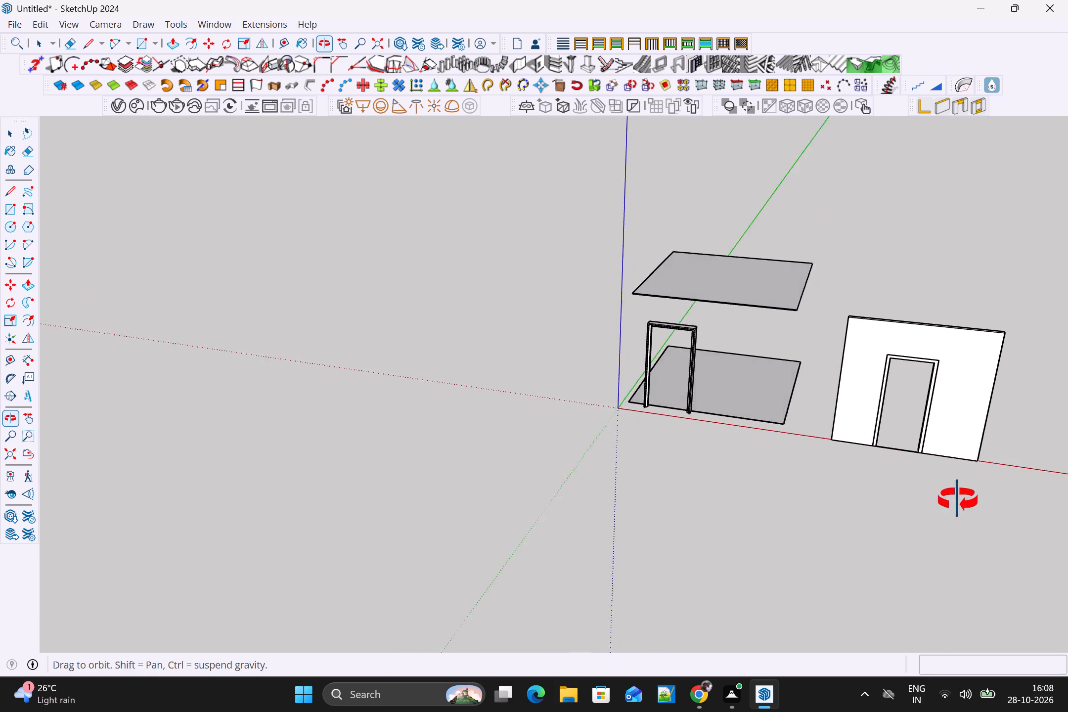
{"action": "middle_click_drag", "start_coordinate": [958, 500], "coordinate": [958, 500]}
{"action": "type", "text": "re"}
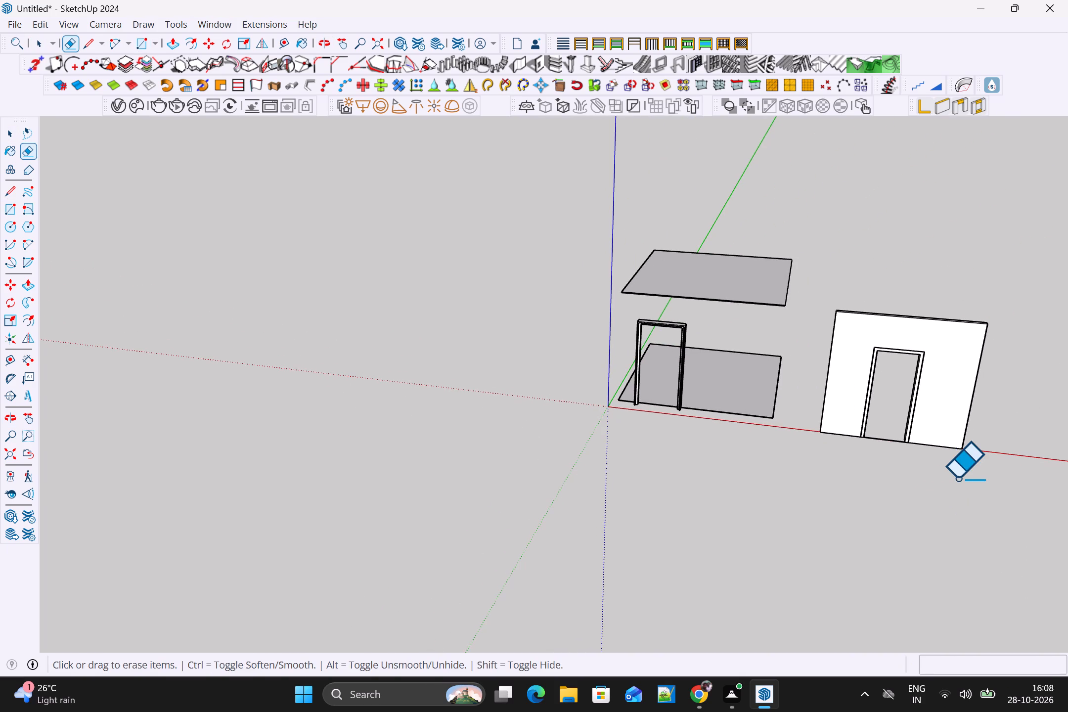
{"action": "key", "text": "r"}
{"action": "scroll", "coordinate": [920, 474], "scroll_direction": "down", "scroll_amount": 3}
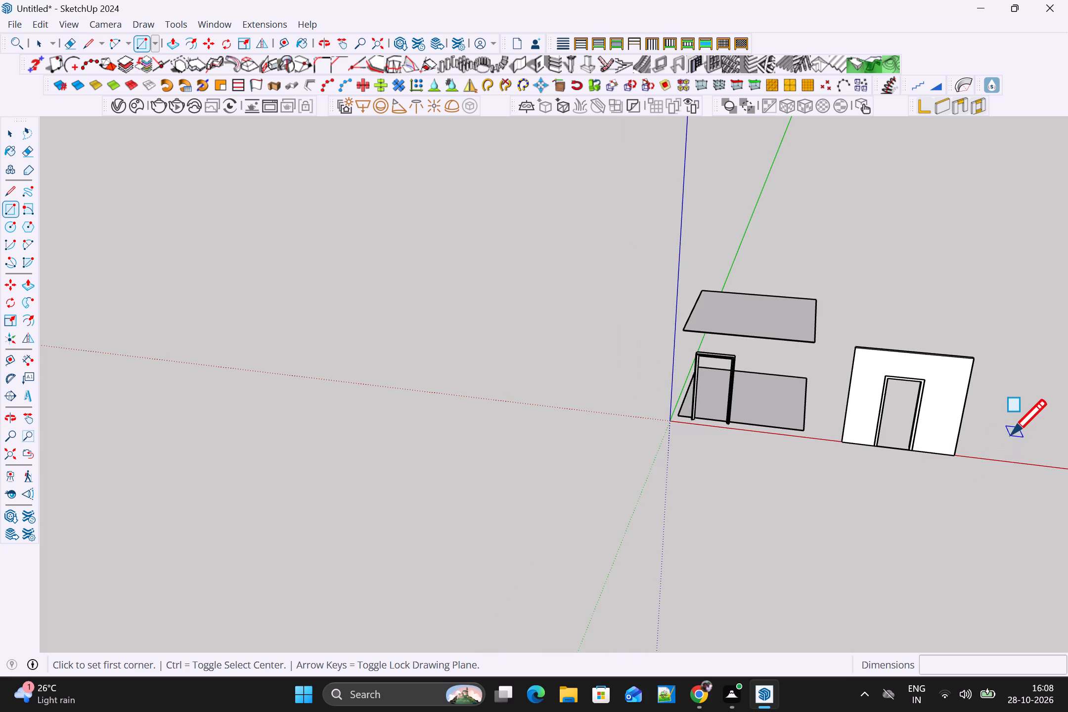
{"action": "middle_click_drag", "start_coordinate": [1047, 369], "coordinate": [1023, 373], "text": "shift"}
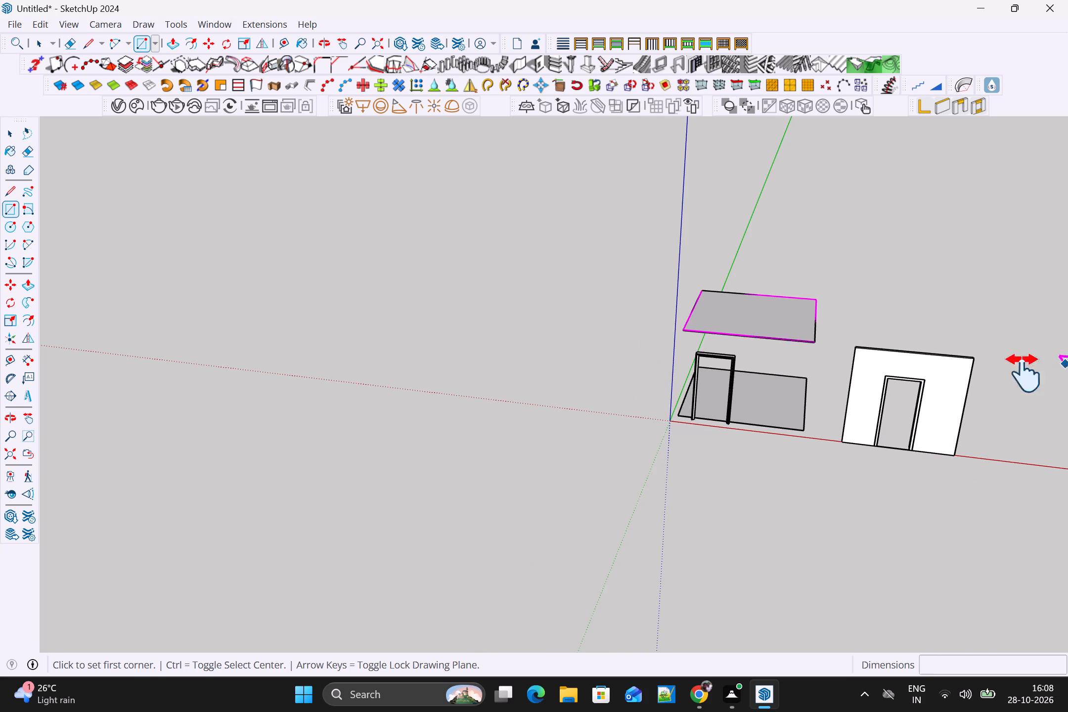
{"action": "middle_click_drag", "start_coordinate": [1023, 373], "coordinate": [750, 417], "text": "shift"}
{"action": "left_click_drag", "start_coordinate": [796, 388], "coordinate": [809, 387]}
{"action": "left_click", "coordinate": [901, 358]}
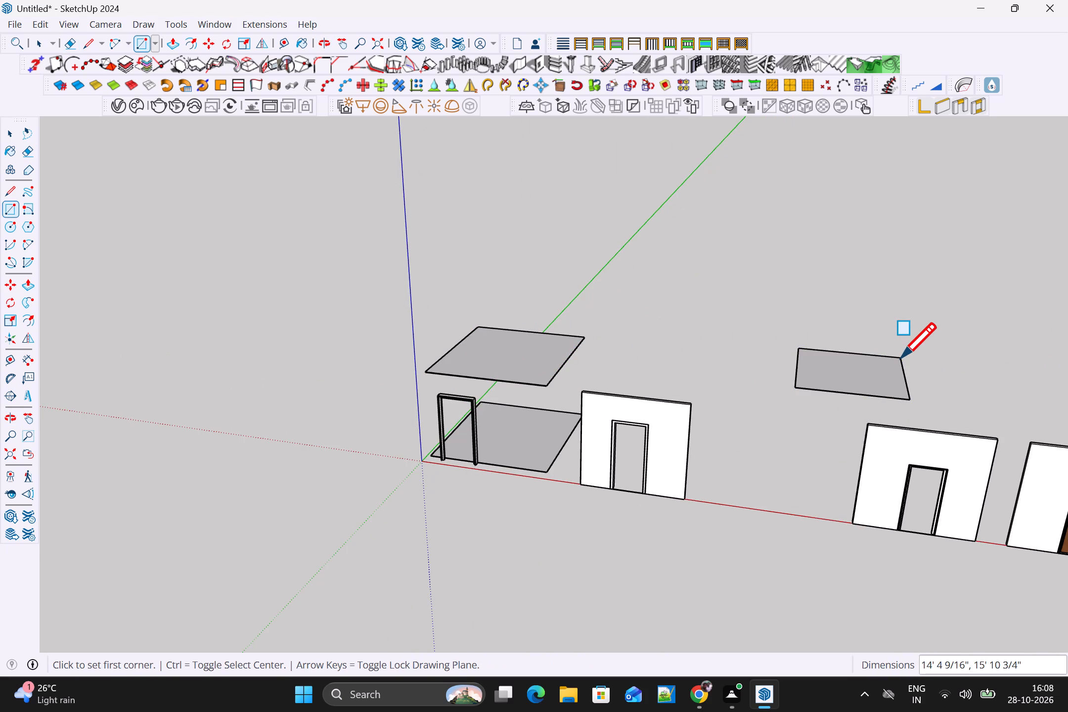
Select the new ground rectangle's face together with its edges.
{"action": "scroll", "coordinate": [891, 360], "scroll_direction": "down", "scroll_amount": 2}
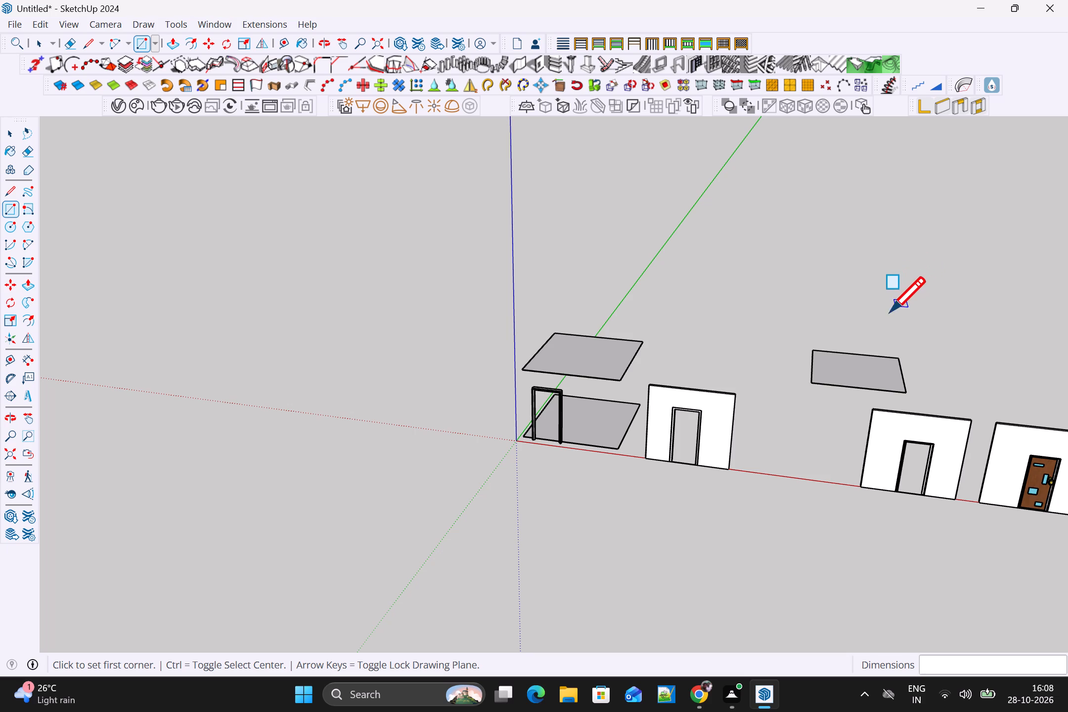
{"action": "middle_click_drag", "start_coordinate": [873, 360], "coordinate": [882, 377]}
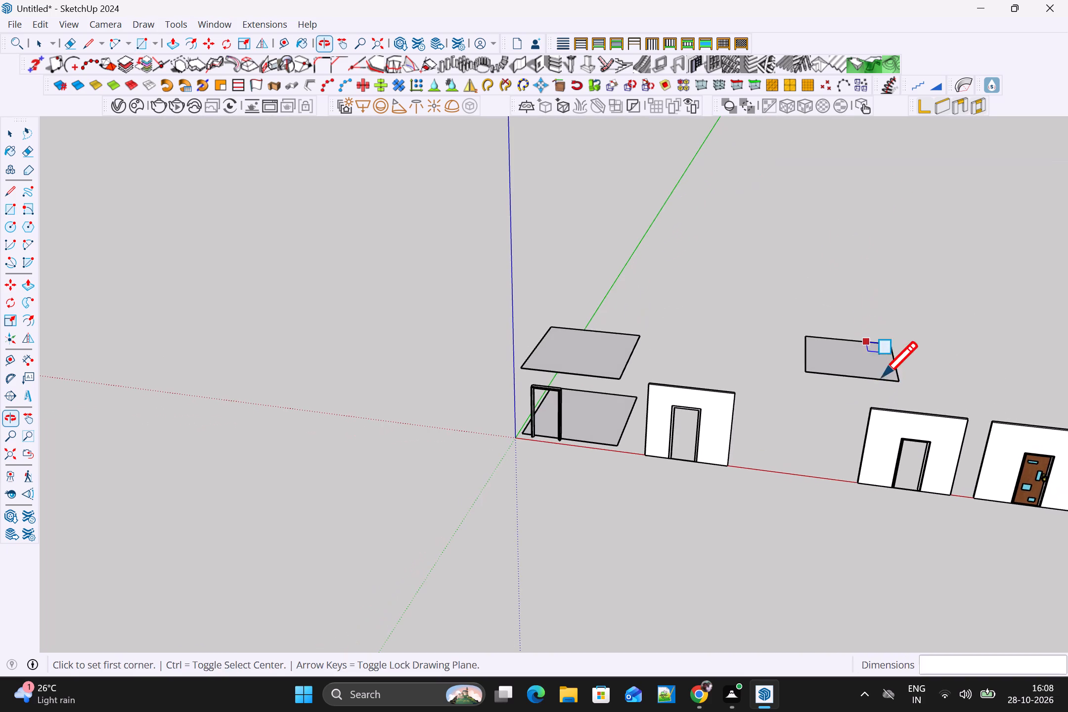
{"action": "key", "text": "space"}
{"action": "left_click_drag", "start_coordinate": [920, 356], "coordinate": [787, 381]}
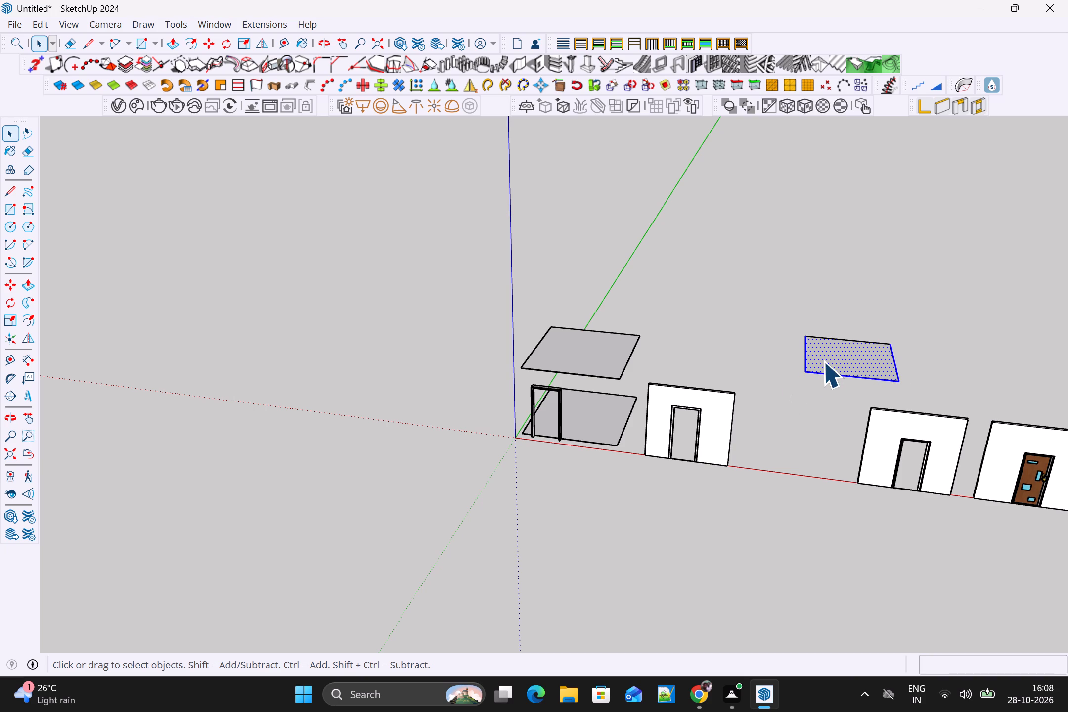
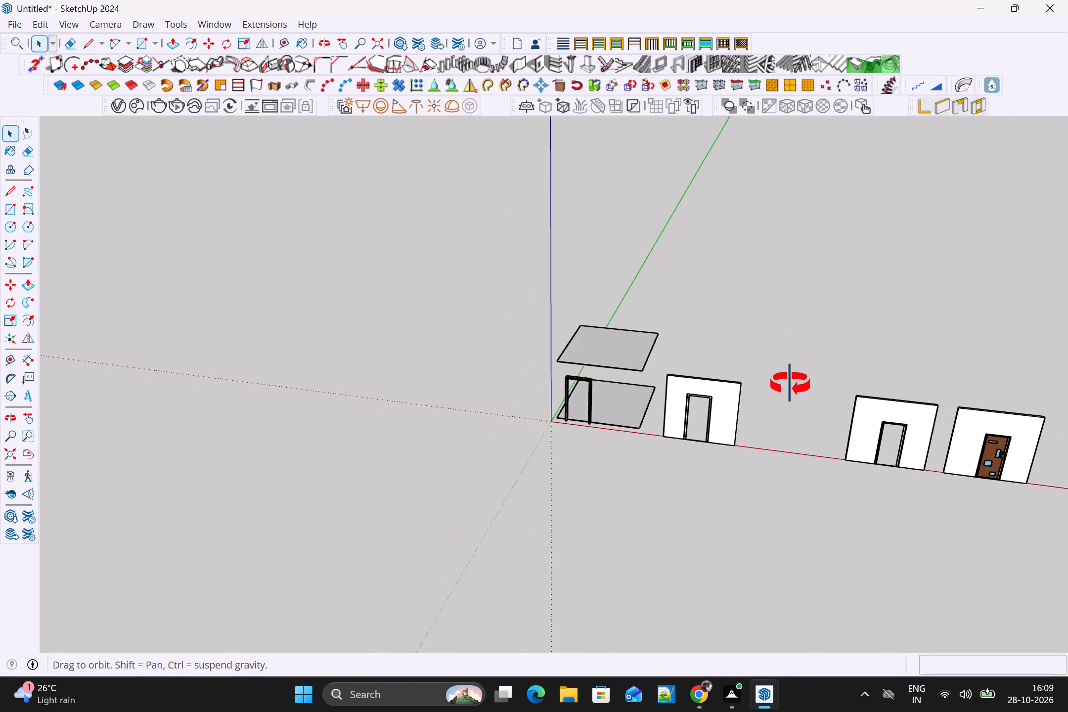
Examine the layout of the floor and roof groups beside the door frame and wall panels, down to ground level.
{"action": "scroll", "coordinate": [731, 384], "scroll_direction": "up", "scroll_amount": 6}
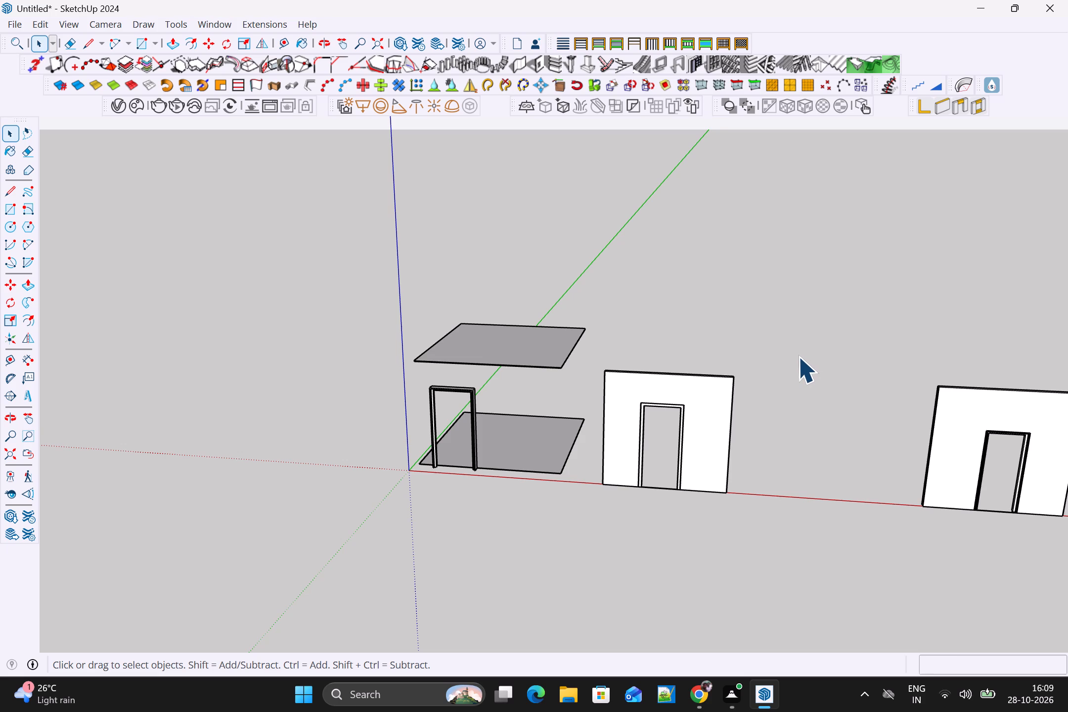
{"action": "scroll", "coordinate": [798, 357], "scroll_direction": "down", "scroll_amount": 1}
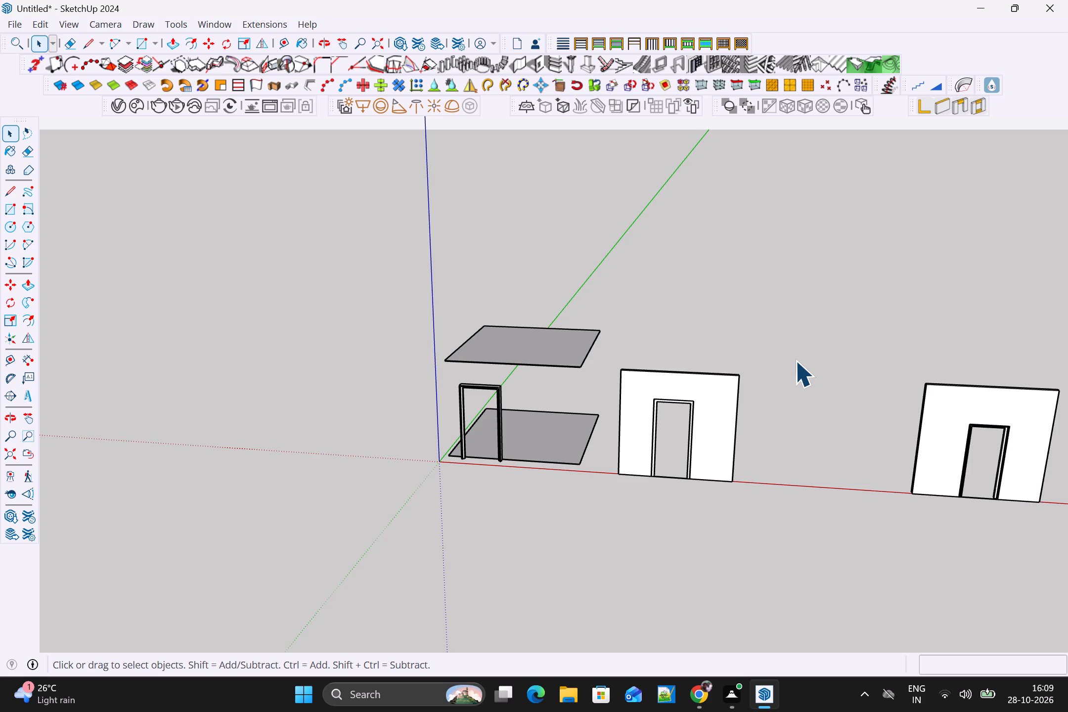
{"action": "scroll", "coordinate": [768, 375], "scroll_direction": "down", "scroll_amount": 1}
{"action": "middle_click_drag", "start_coordinate": [783, 374], "coordinate": [916, 353], "text": "shift"}
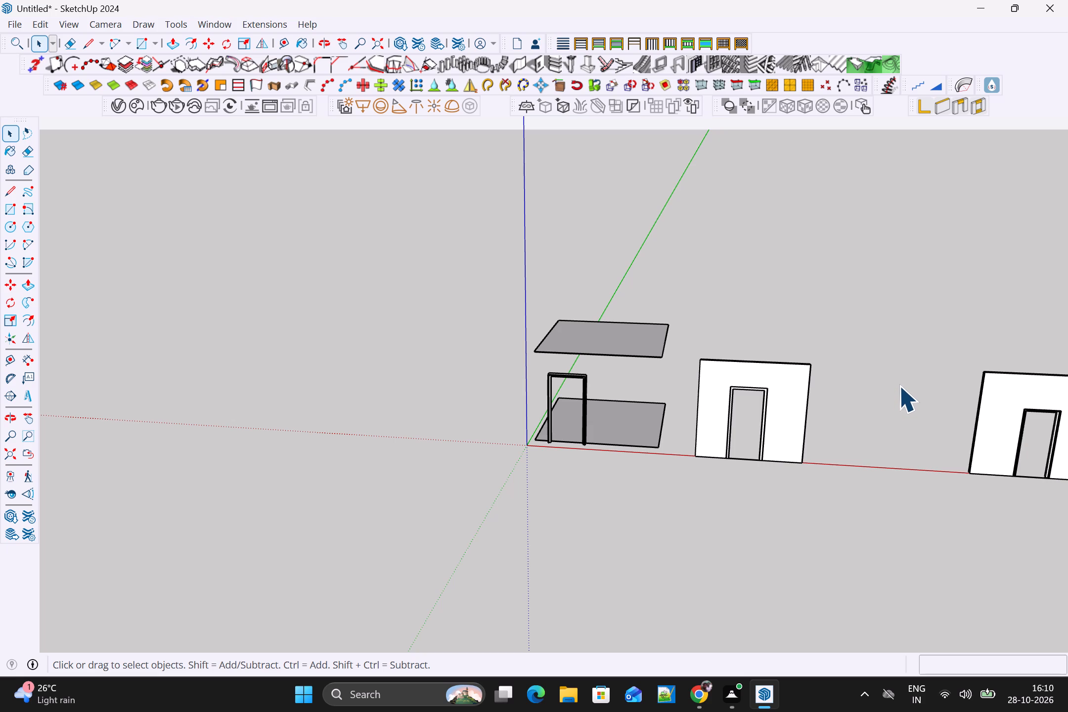
{"action": "scroll", "coordinate": [898, 417], "scroll_direction": "down", "scroll_amount": 1}
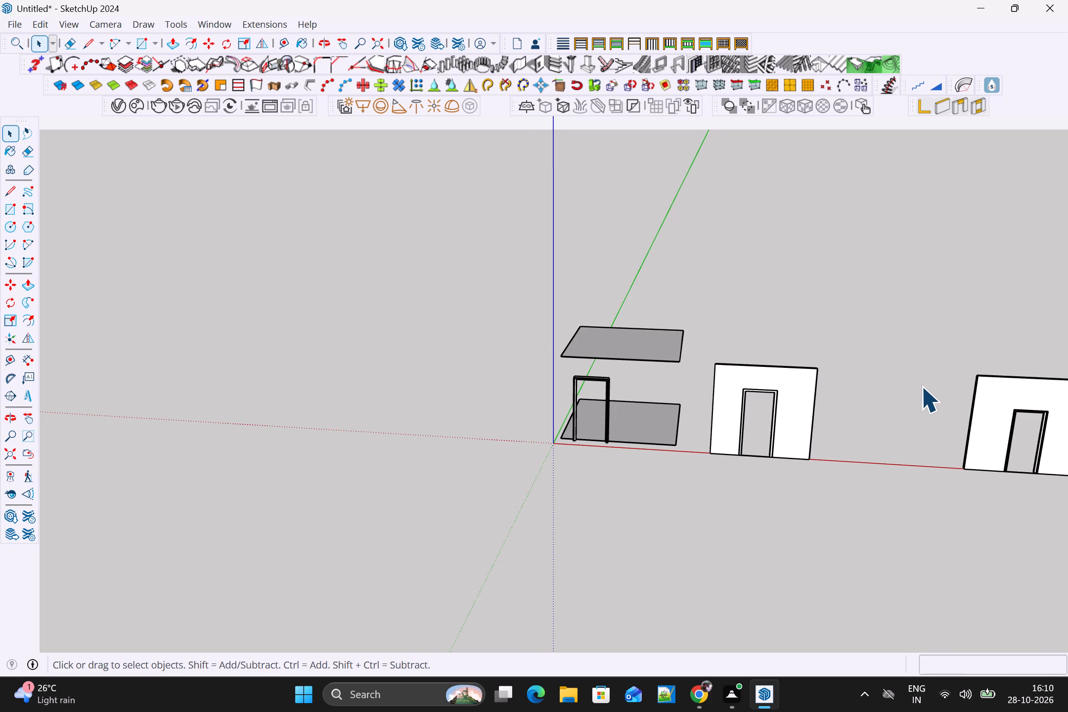
{"action": "middle_click_drag", "start_coordinate": [676, 382], "coordinate": [696, 269]}
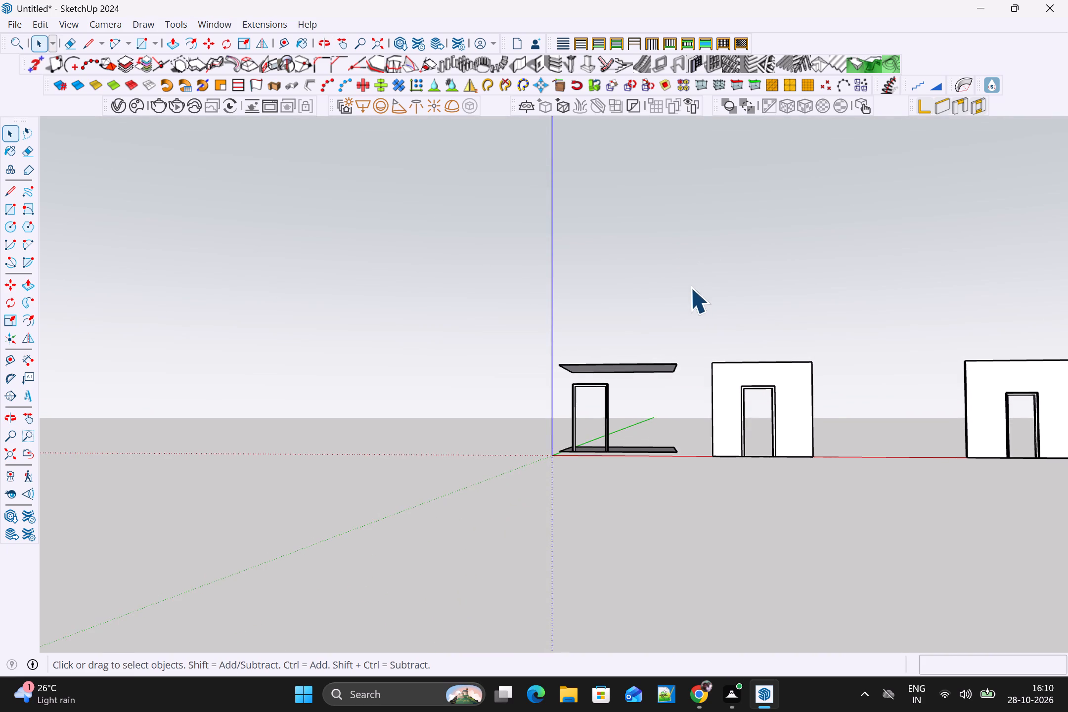
{"action": "scroll", "coordinate": [690, 287], "scroll_direction": "up", "scroll_amount": 2}
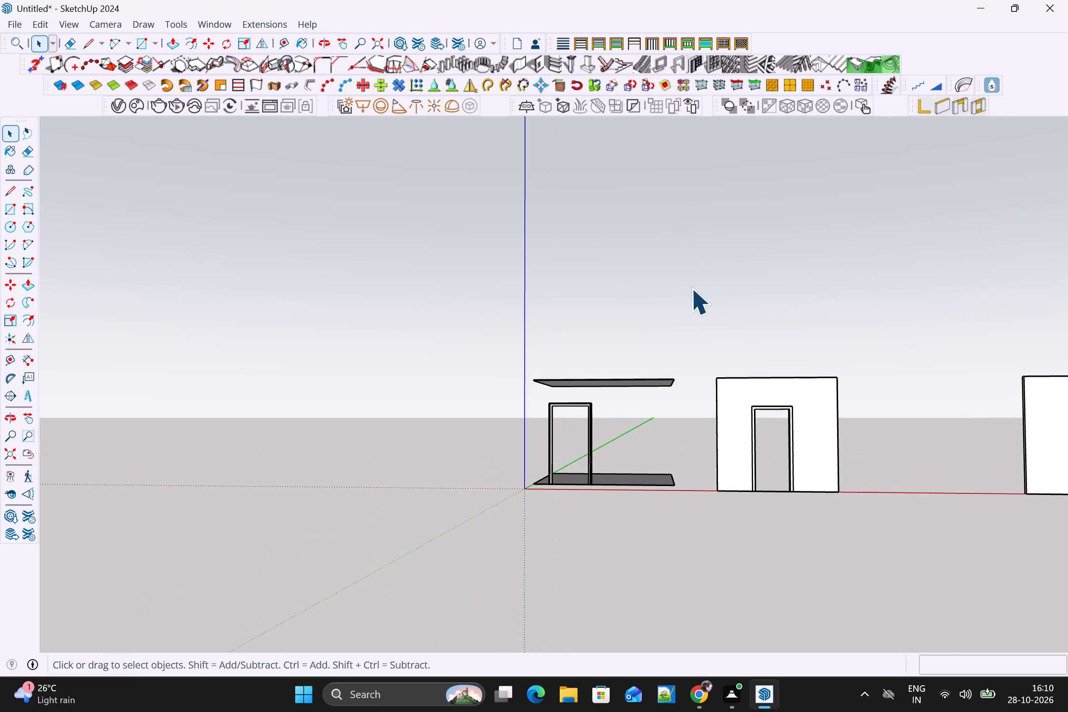
{"action": "middle_click_drag", "start_coordinate": [690, 291], "coordinate": [790, 280], "text": "shift"}
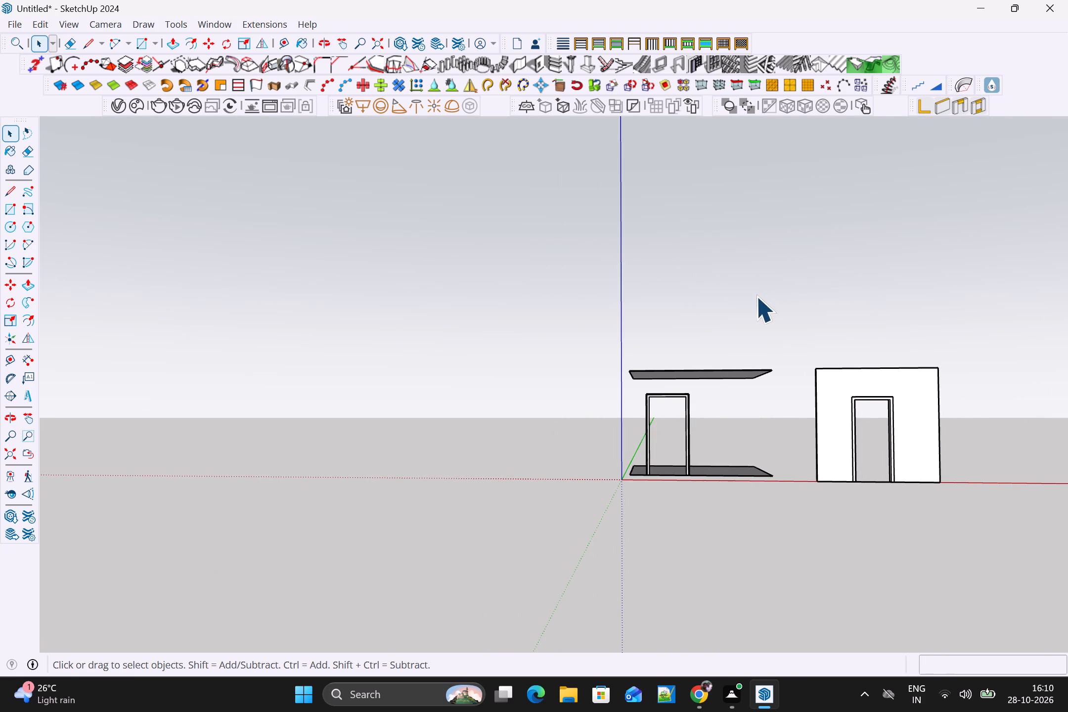
Examine the roof slab's edges, top and underside in relation to the door frame and floor group.
{"action": "scroll", "coordinate": [748, 376], "scroll_direction": "up", "scroll_amount": 3}
{"action": "middle_click_drag", "start_coordinate": [783, 382], "coordinate": [699, 446]}
{"action": "scroll", "coordinate": [802, 375], "scroll_direction": "up", "scroll_amount": 4}
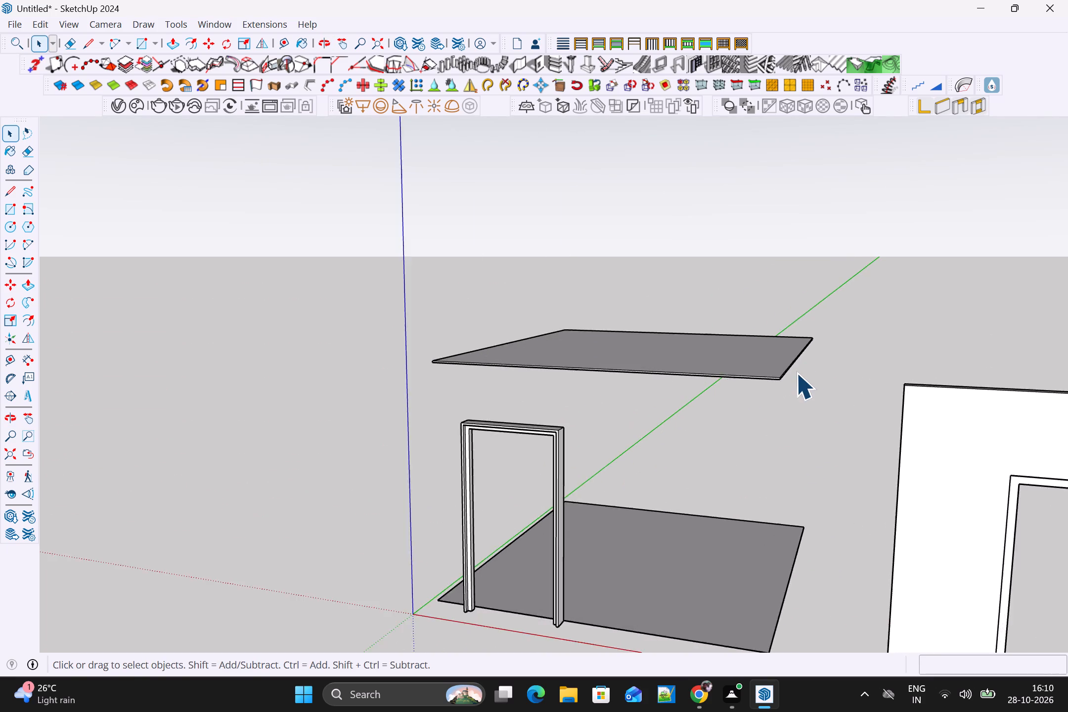
{"action": "scroll", "coordinate": [796, 373], "scroll_direction": "up", "scroll_amount": 7}
{"action": "middle_click_drag", "start_coordinate": [787, 380], "coordinate": [769, 390]}
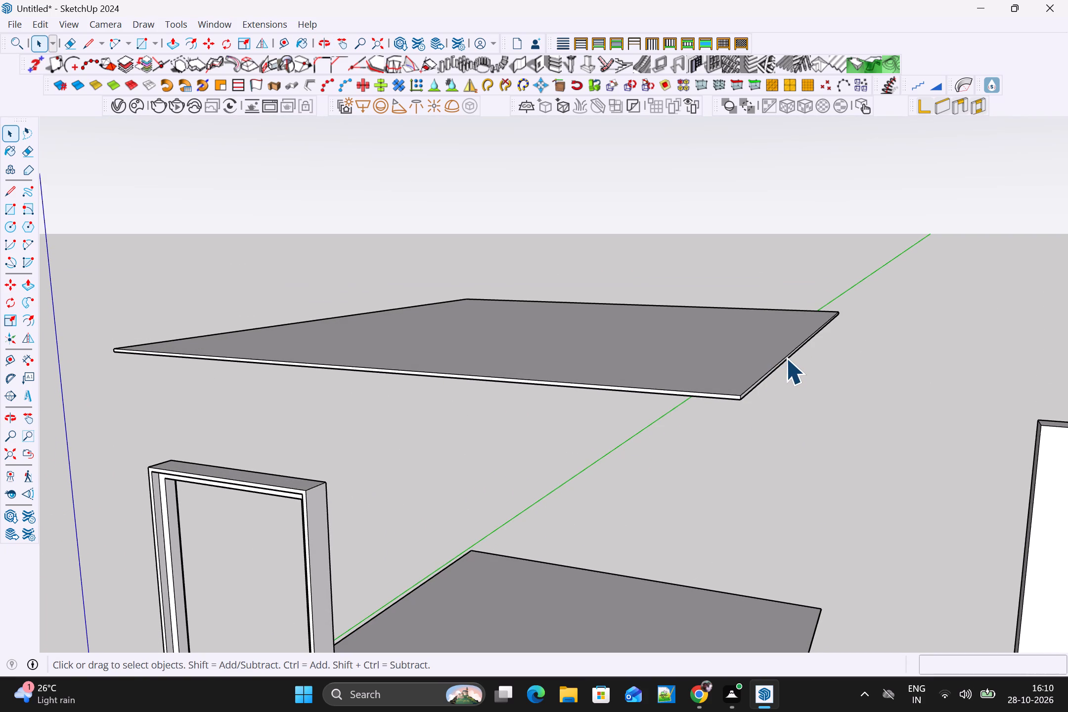
{"action": "scroll", "coordinate": [797, 359], "scroll_direction": "down", "scroll_amount": 2}
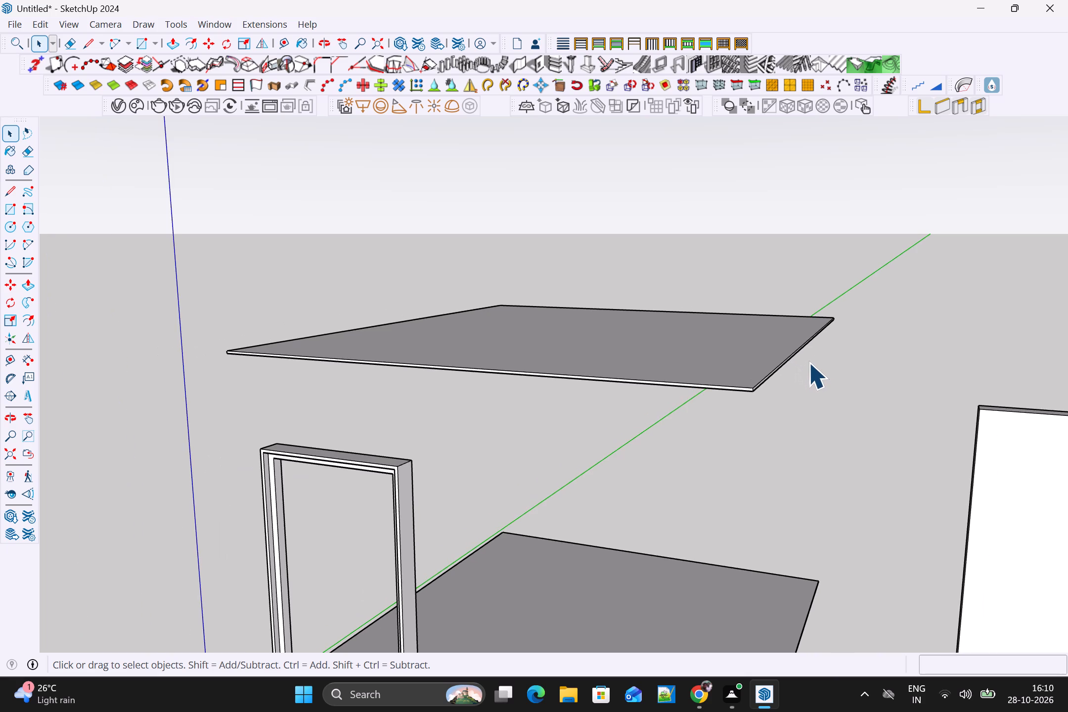
{"action": "scroll", "coordinate": [811, 361], "scroll_direction": "down", "scroll_amount": 2}
{"action": "middle_click_drag", "start_coordinate": [813, 360], "coordinate": [848, 201]}
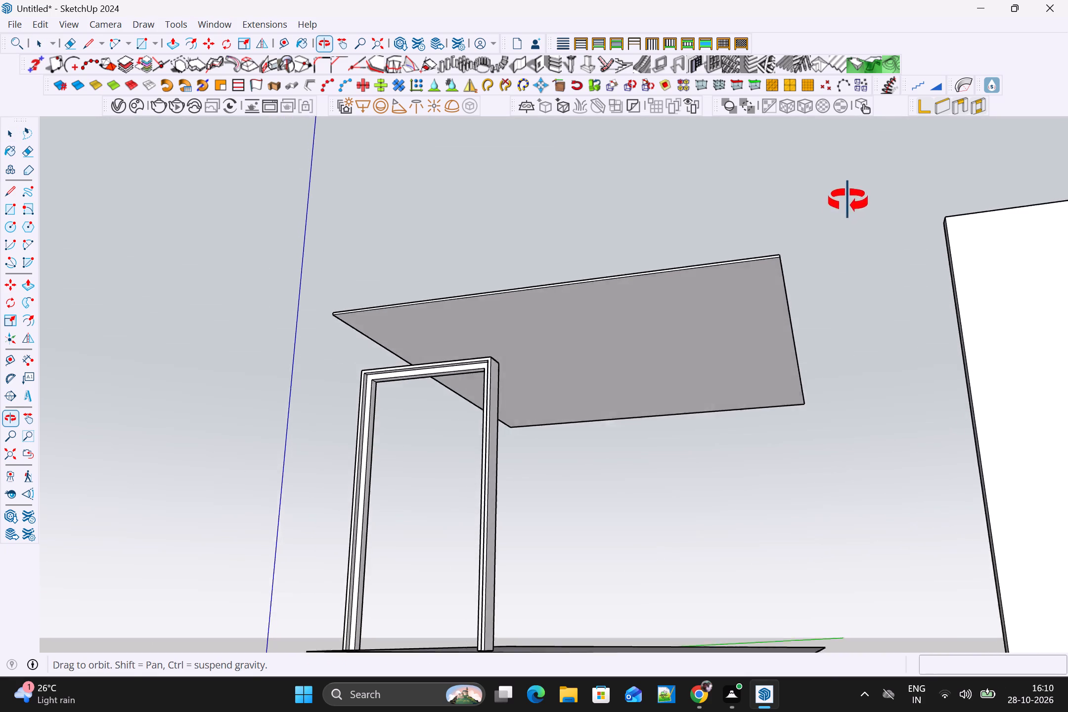
{"action": "middle_click_drag", "start_coordinate": [848, 201], "coordinate": [849, 360]}
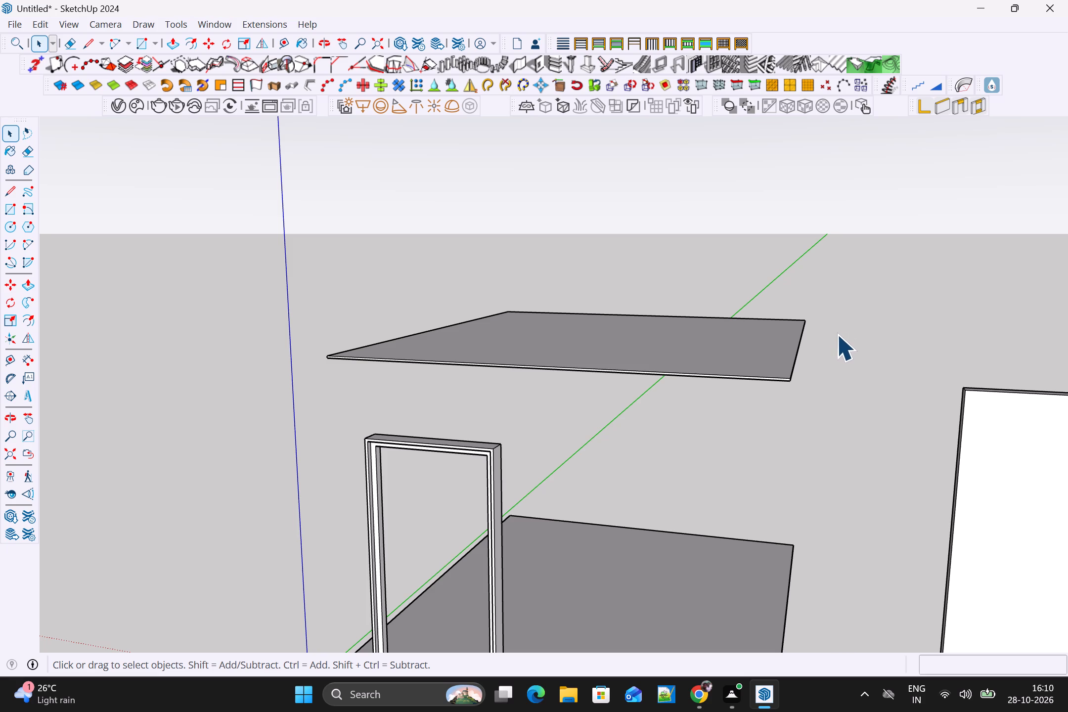
{"action": "scroll", "coordinate": [824, 356], "scroll_direction": "down", "scroll_amount": 1}
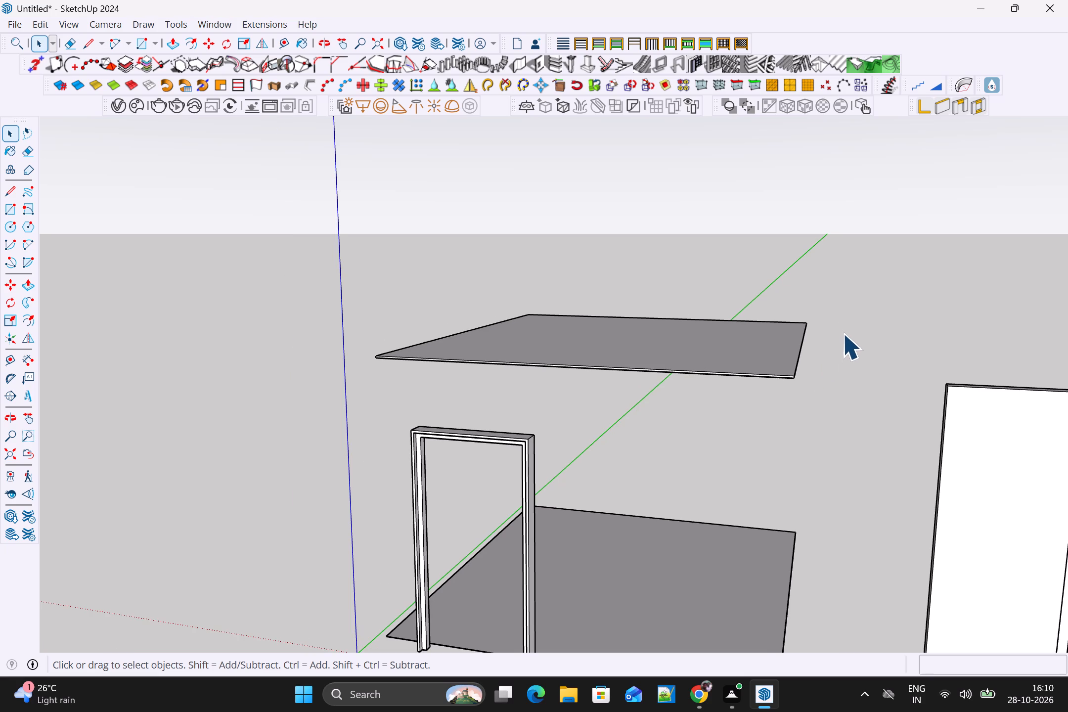
{"action": "scroll", "coordinate": [841, 343], "scroll_direction": "down", "scroll_amount": 2}
{"action": "middle_click_drag", "start_coordinate": [818, 359], "coordinate": [915, 349], "text": "shift"}
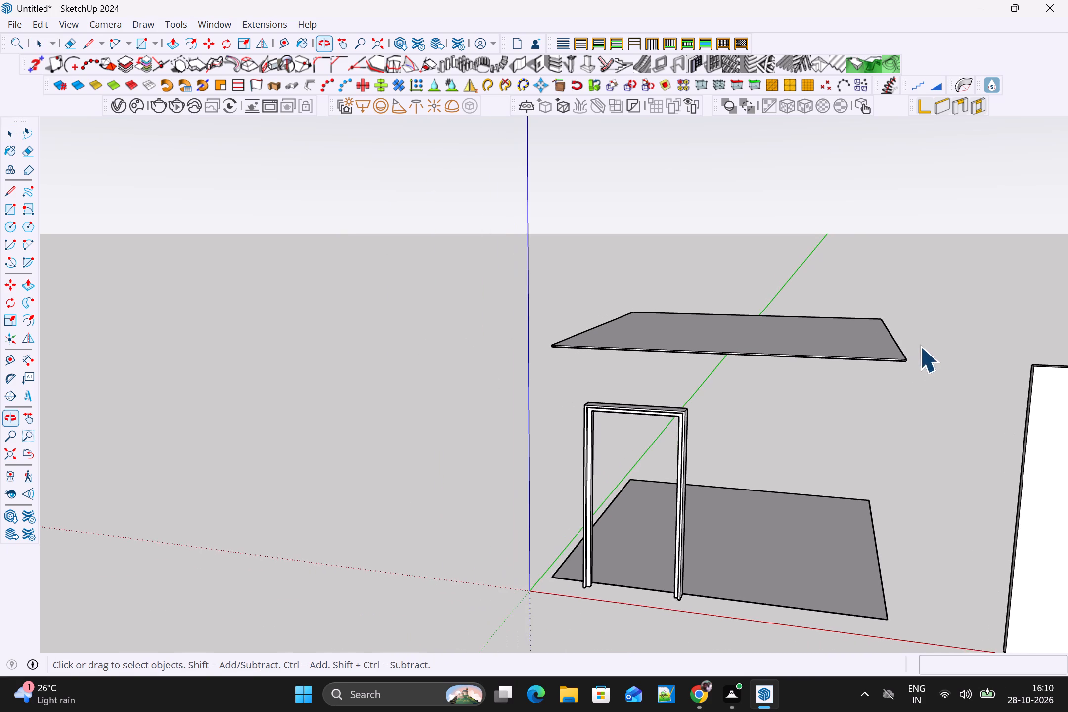
{"action": "scroll", "coordinate": [908, 349], "scroll_direction": "up", "scroll_amount": 2}
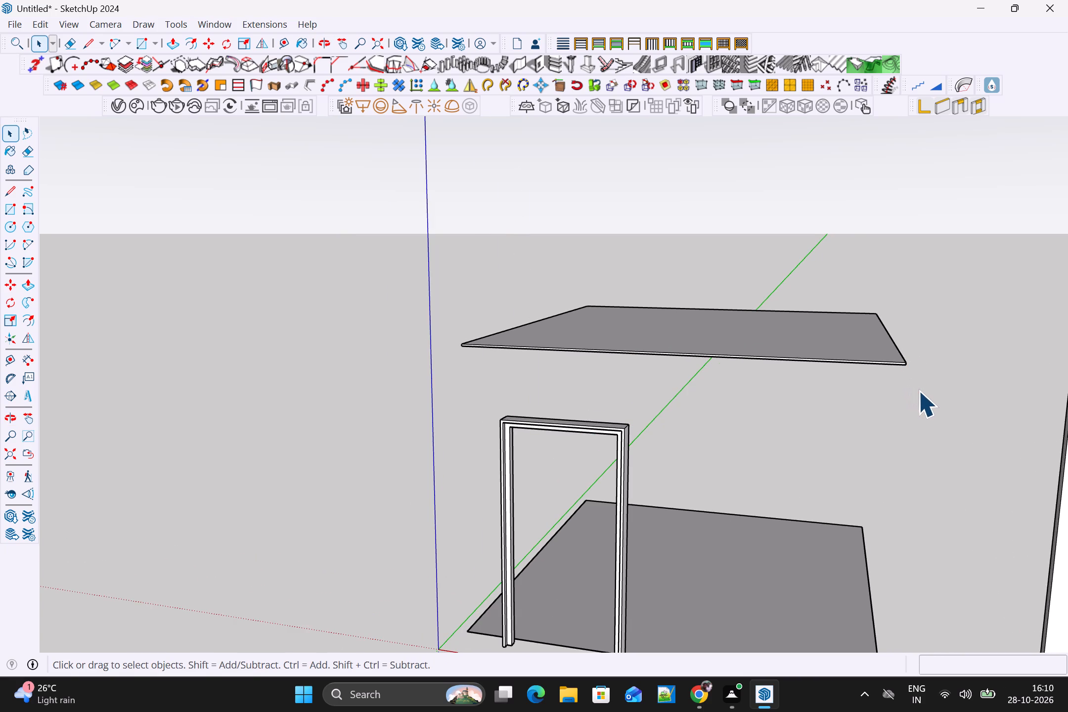
{"action": "middle_click_drag", "start_coordinate": [926, 385], "coordinate": [909, 174]}
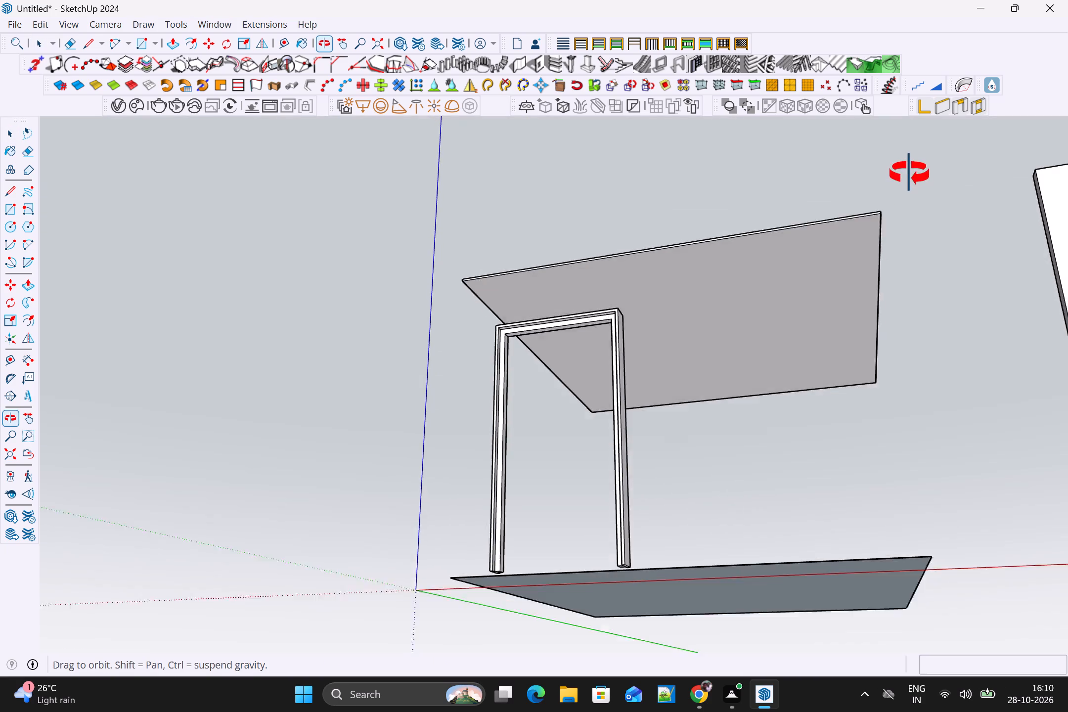
{"action": "middle_click_drag", "start_coordinate": [909, 174], "coordinate": [874, 257]}
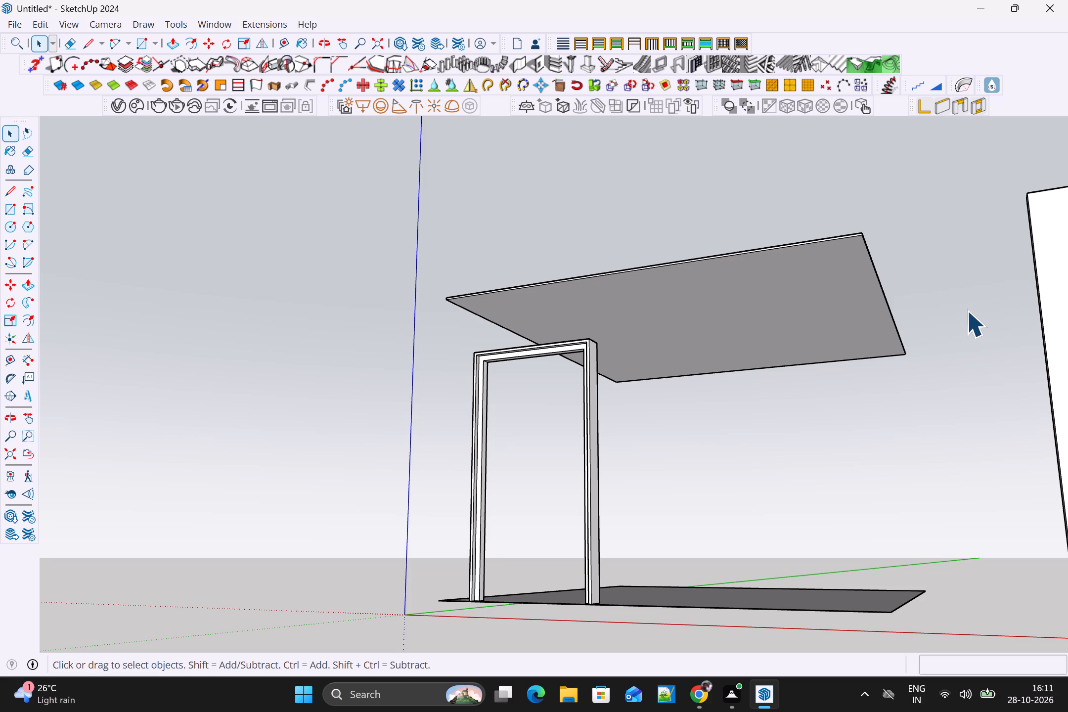
{"action": "scroll", "coordinate": [892, 318], "scroll_direction": "down", "scroll_amount": 2}
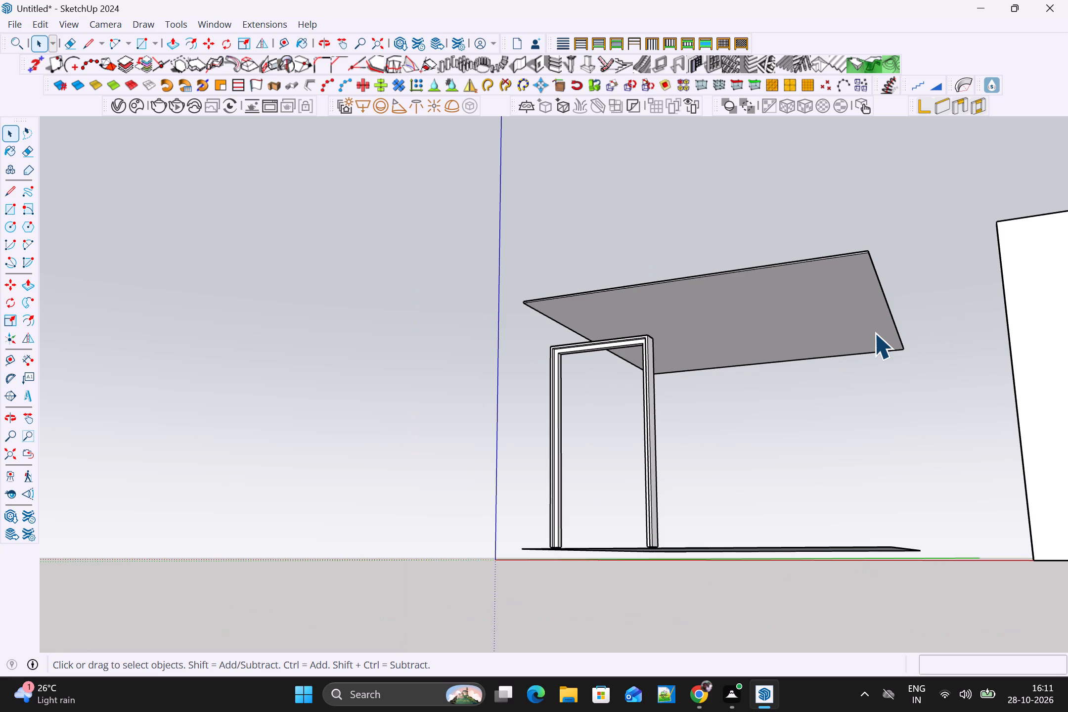
{"action": "middle_click_drag", "start_coordinate": [652, 297], "coordinate": [673, 496]}
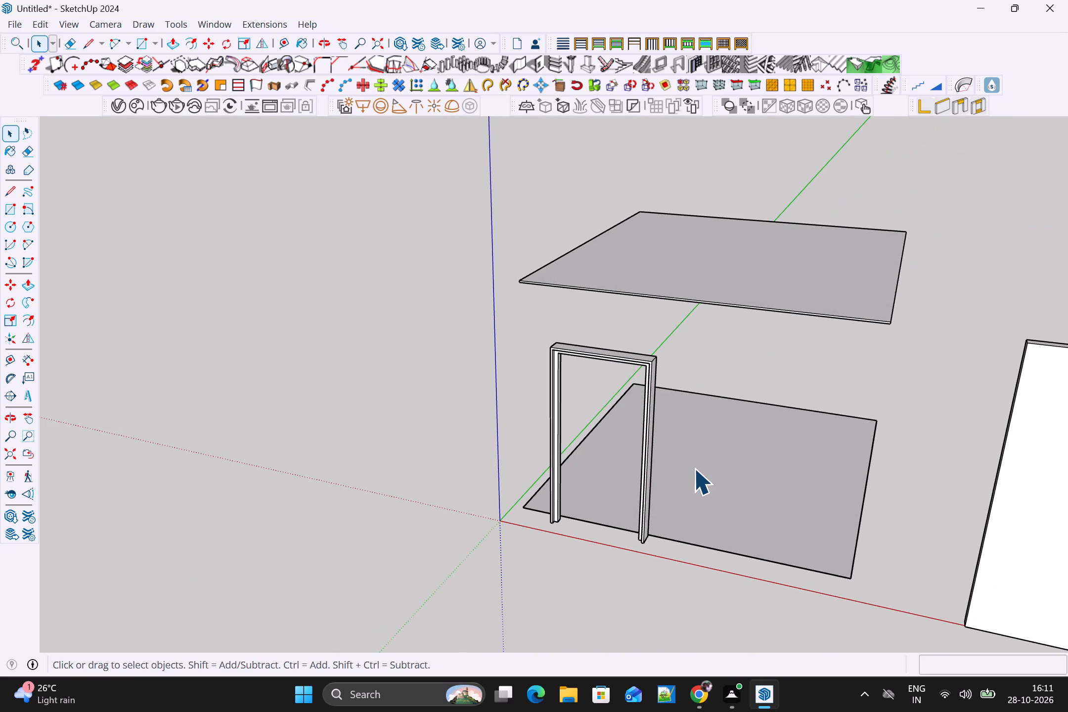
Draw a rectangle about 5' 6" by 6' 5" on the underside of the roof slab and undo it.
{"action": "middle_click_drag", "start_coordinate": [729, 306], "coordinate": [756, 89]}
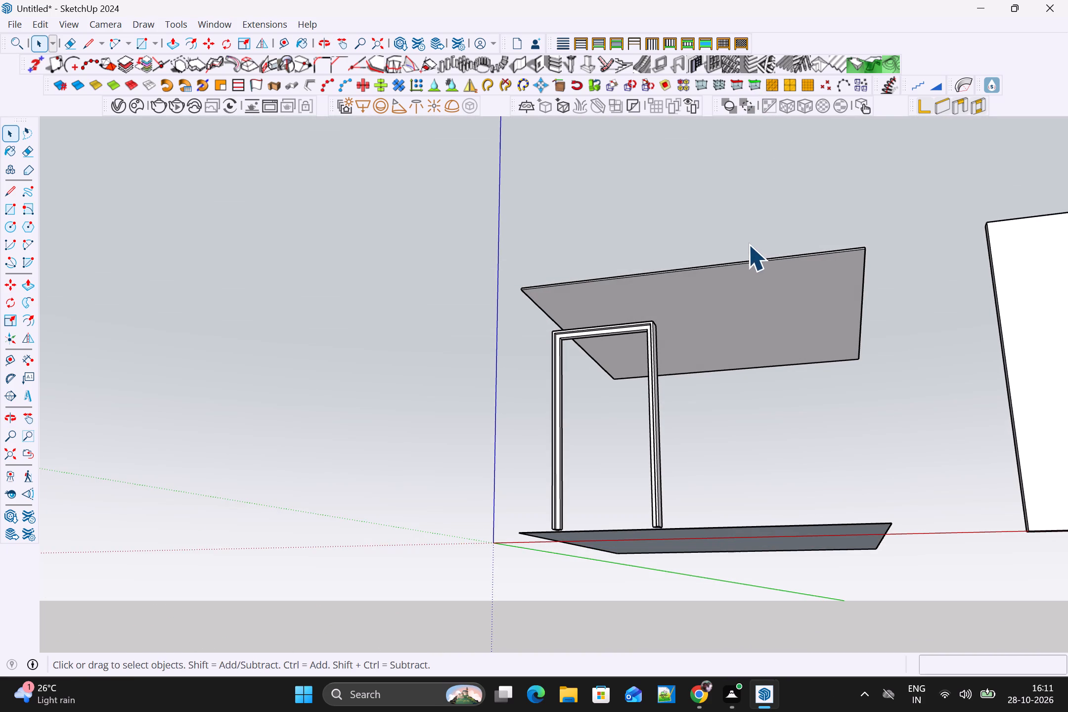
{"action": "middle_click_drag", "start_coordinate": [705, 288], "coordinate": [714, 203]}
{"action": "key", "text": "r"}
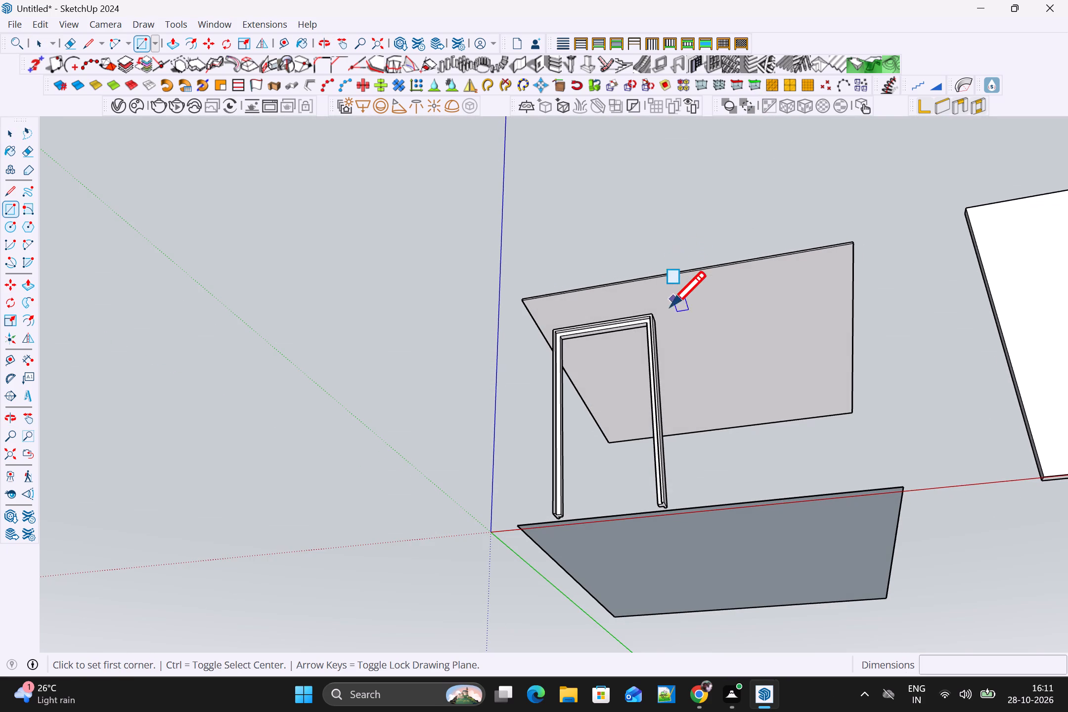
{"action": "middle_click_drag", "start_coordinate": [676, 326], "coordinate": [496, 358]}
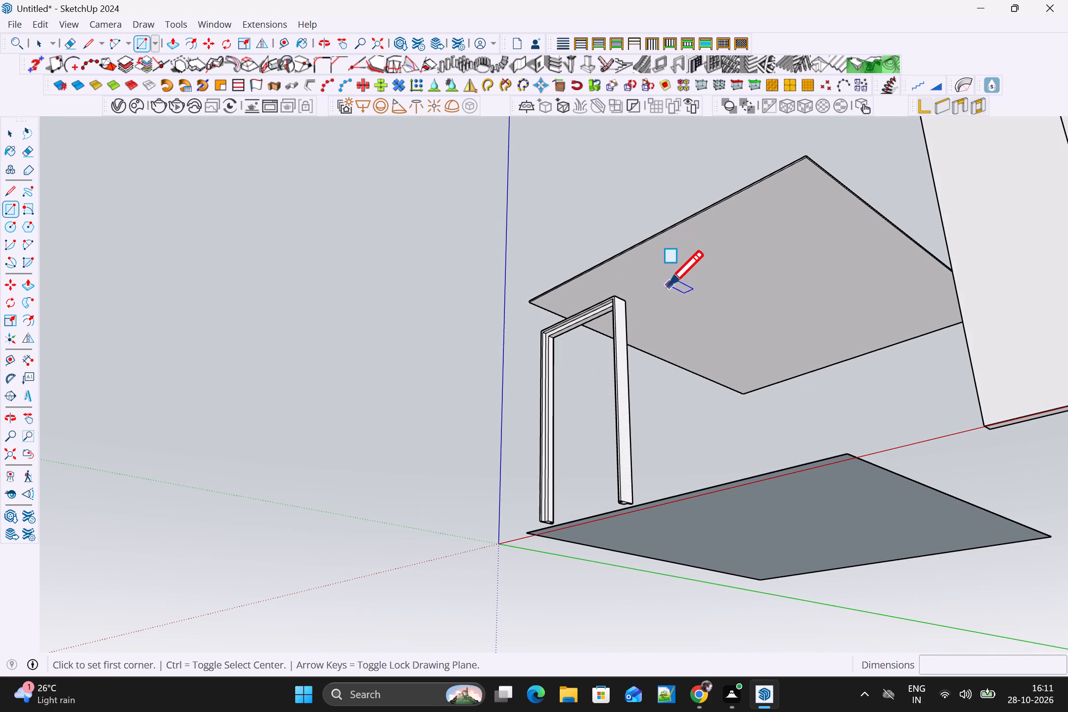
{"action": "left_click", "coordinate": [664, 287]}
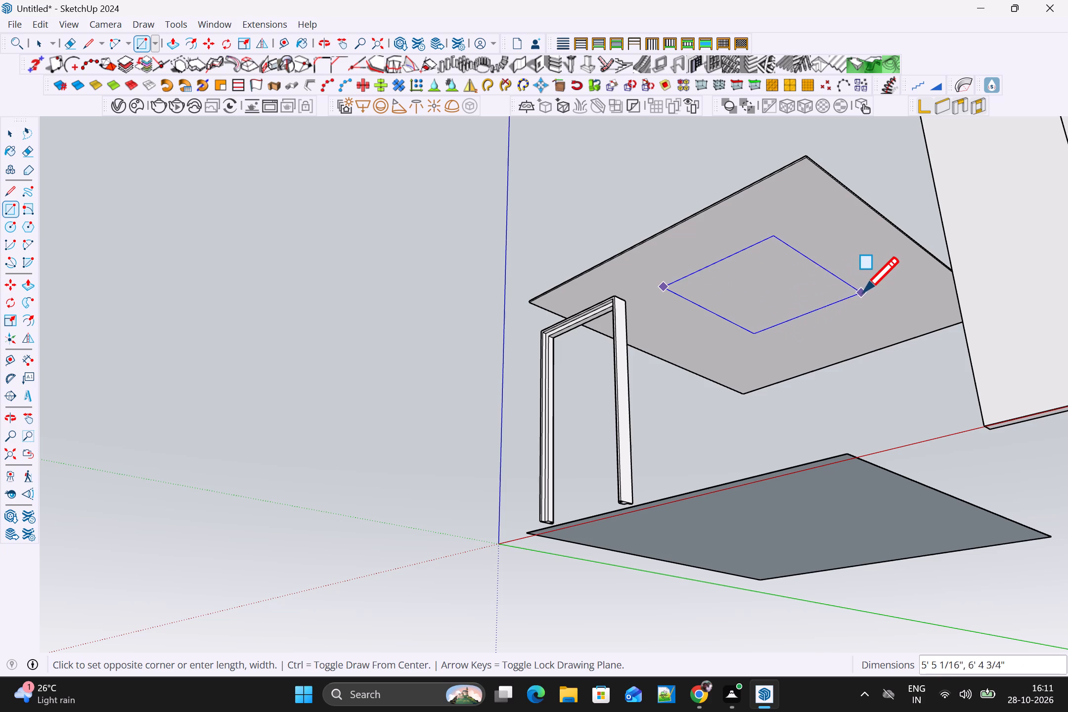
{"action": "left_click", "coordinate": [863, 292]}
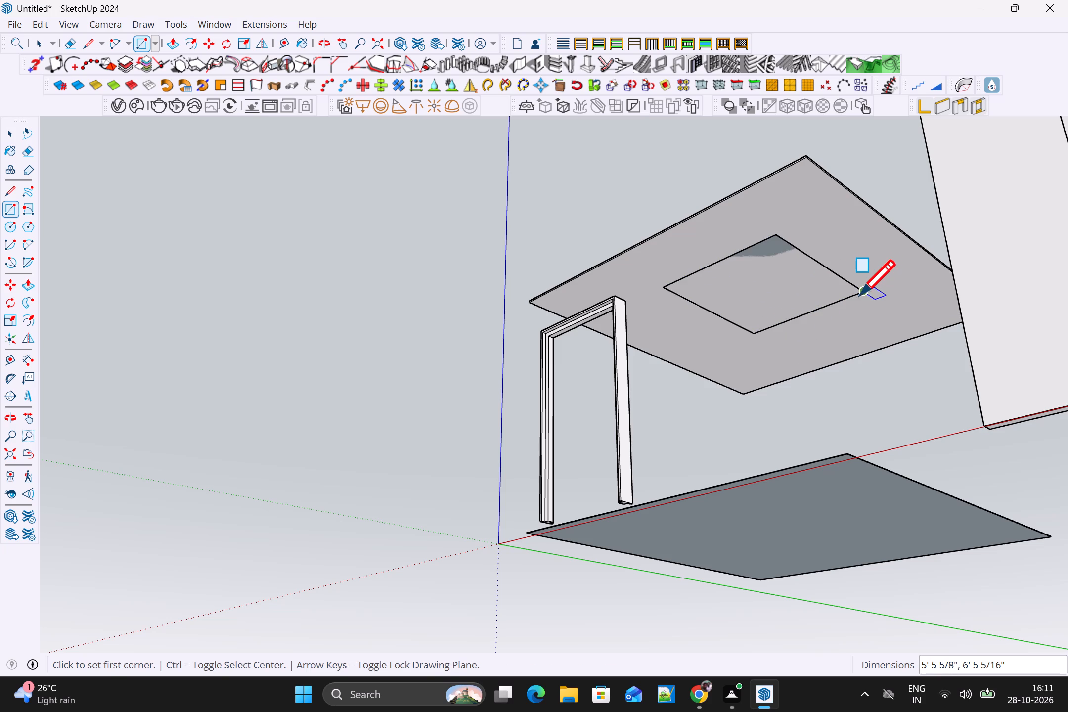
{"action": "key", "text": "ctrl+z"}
Open the roof group for editing and select all of the slab's connected faces and edges.
{"action": "key", "text": "space"}
{"action": "triple_click", "coordinate": [763, 284]}
{"action": "left_click", "coordinate": [765, 284]}
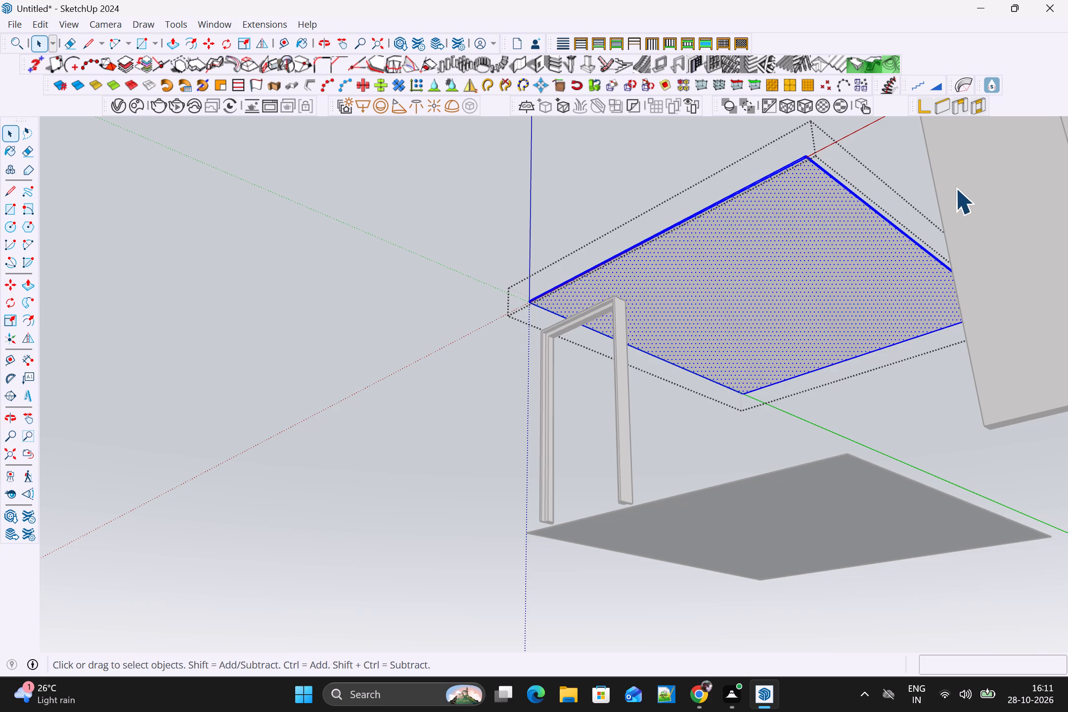
Examine the opened roof group from around and above, against the floor, door frame and wall panels.
{"action": "scroll", "coordinate": [972, 207], "scroll_direction": "down", "scroll_amount": 3}
{"action": "middle_click_drag", "start_coordinate": [1056, 363], "coordinate": [971, 410]}
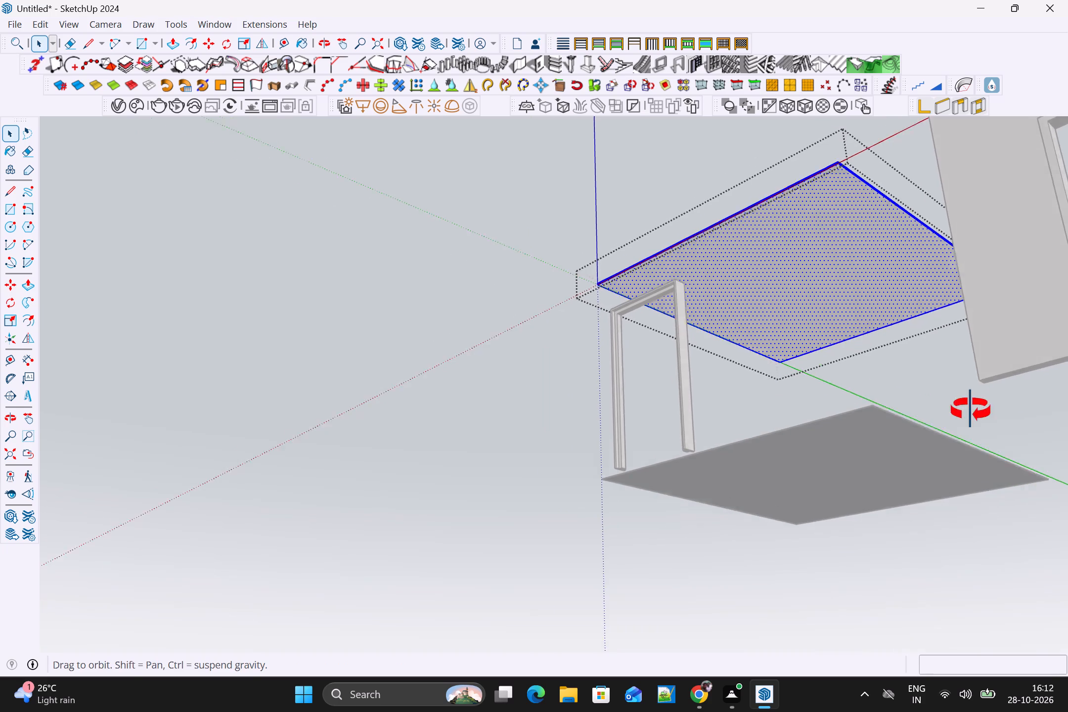
{"action": "middle_click_drag", "start_coordinate": [971, 410], "coordinate": [895, 486]}
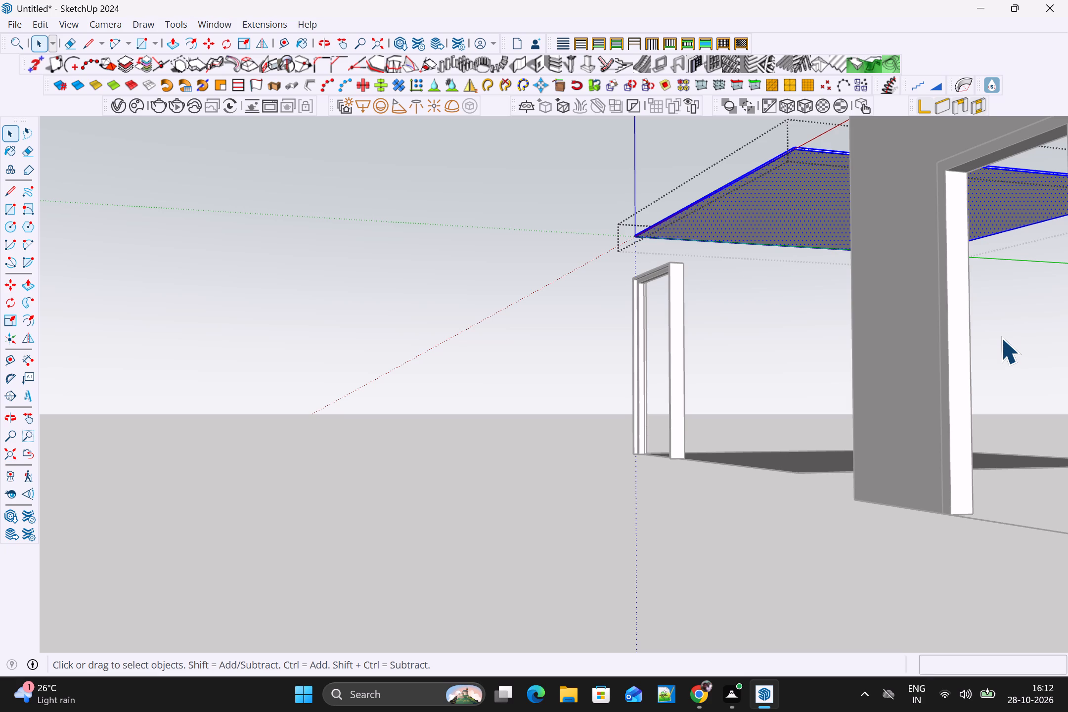
{"action": "scroll", "coordinate": [1025, 350], "scroll_direction": "down", "scroll_amount": 3}
{"action": "middle_click_drag", "start_coordinate": [995, 465], "coordinate": [1067, 620]}
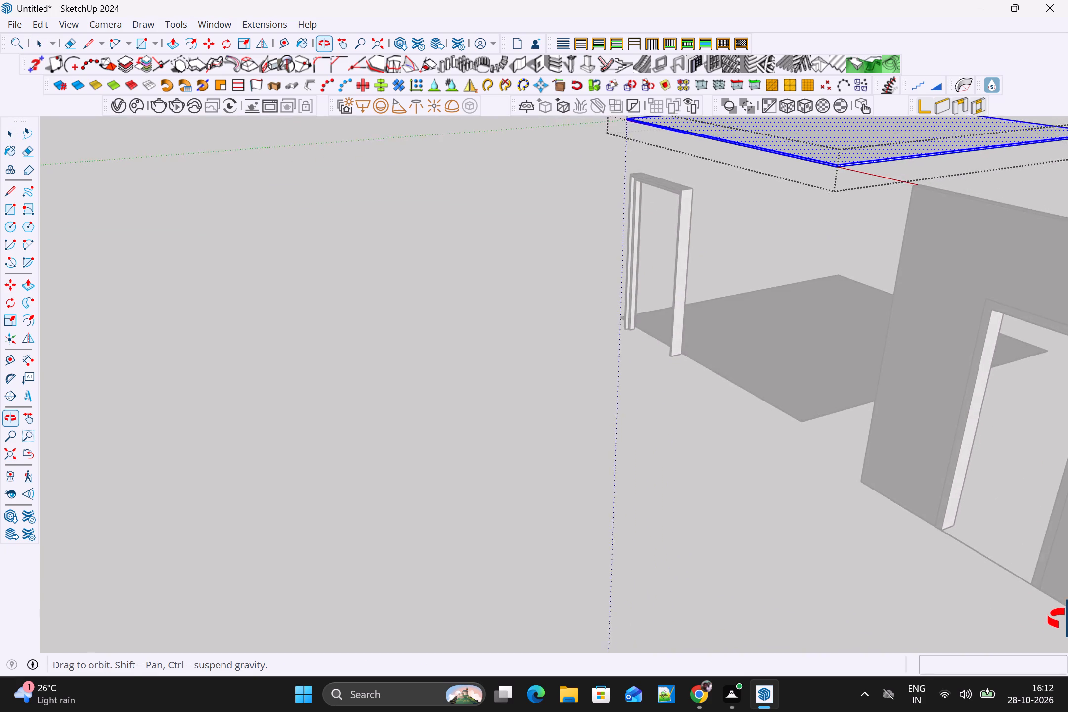
{"action": "middle_click_drag", "start_coordinate": [1067, 620], "coordinate": [1067, 549]}
{"action": "scroll", "coordinate": [920, 406], "scroll_direction": "down", "scroll_amount": 7}
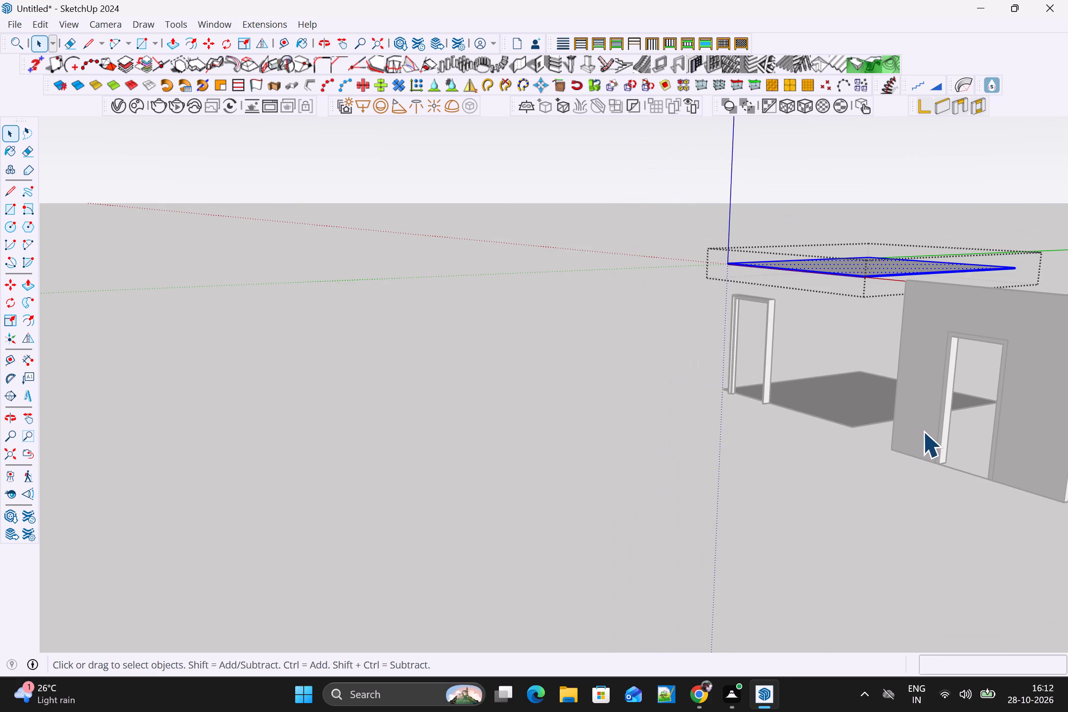
{"action": "middle_click_drag", "start_coordinate": [913, 416], "coordinate": [1000, 466], "text": "shift"}
{"action": "scroll", "coordinate": [997, 461], "scroll_direction": "down", "scroll_amount": 3}
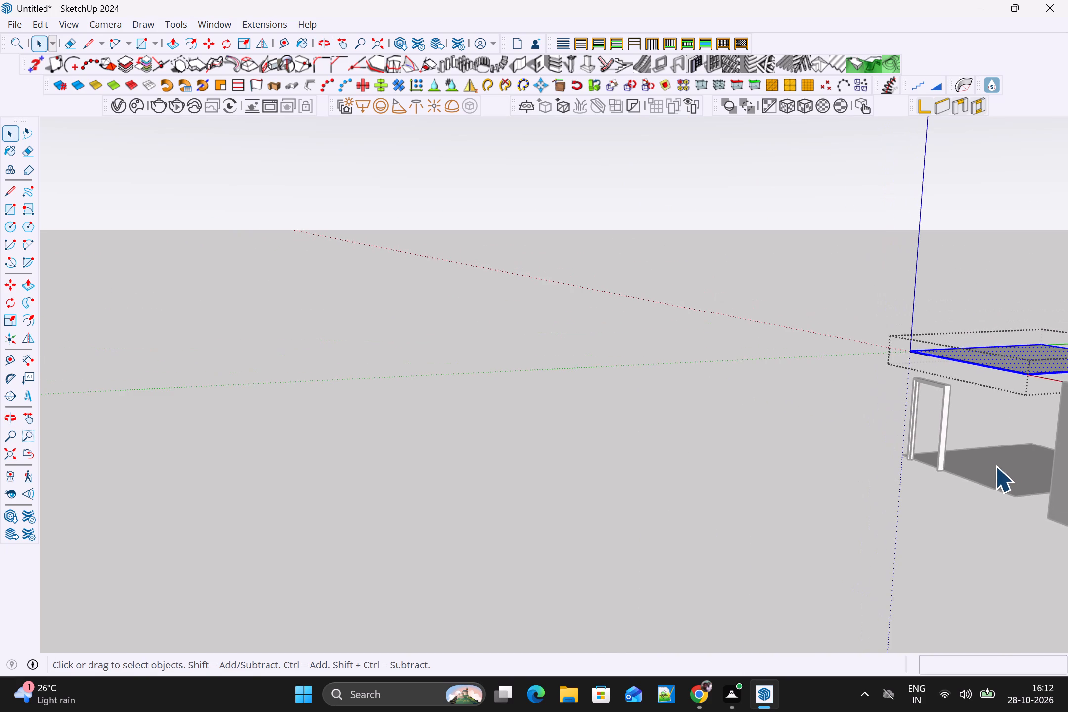
{"action": "middle_click_drag", "start_coordinate": [991, 461], "coordinate": [642, 382], "text": "shift"}
{"action": "middle_click_drag", "start_coordinate": [647, 396], "coordinate": [674, 428]}
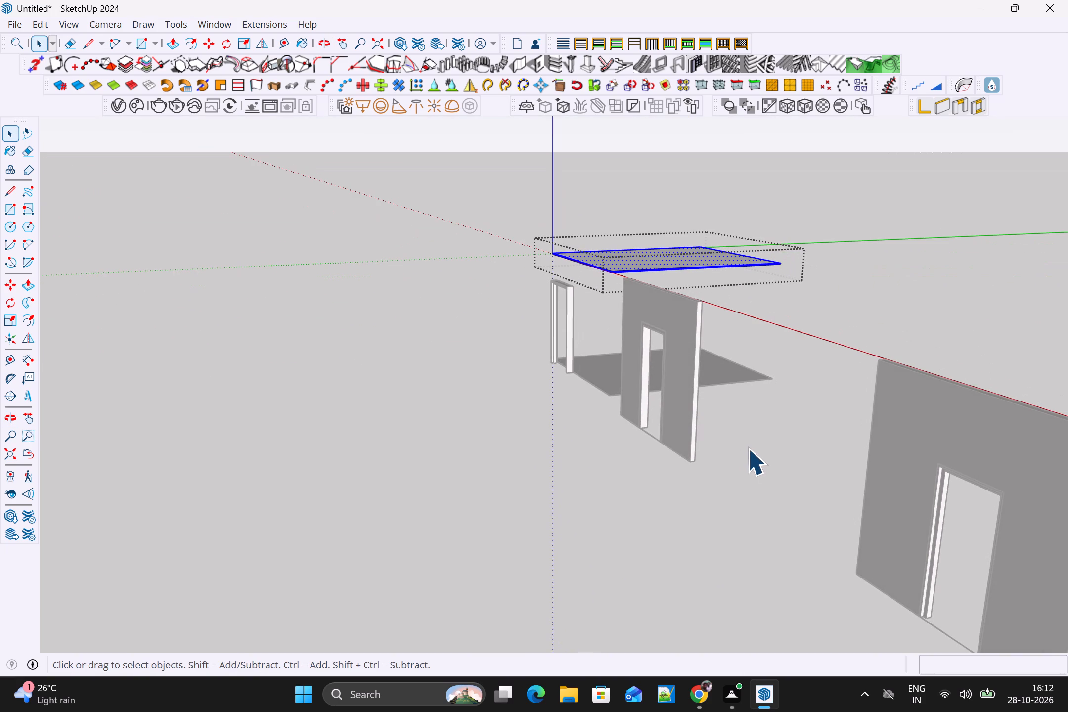
{"action": "middle_click_drag", "start_coordinate": [728, 402], "coordinate": [1048, 454]}
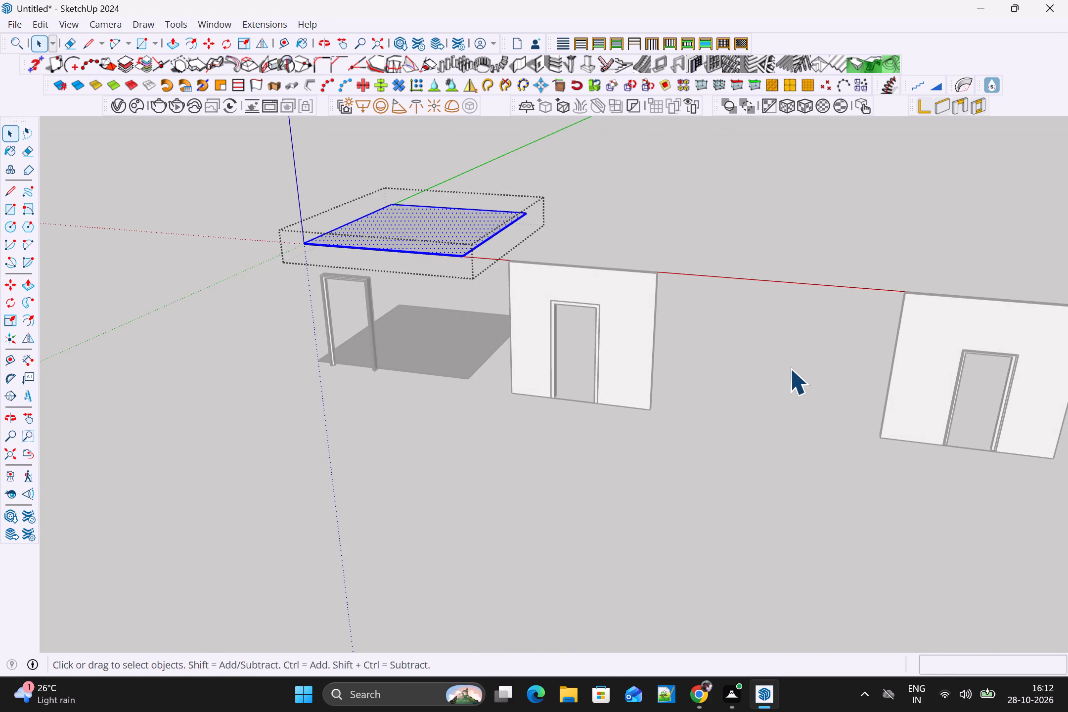
{"action": "middle_click_drag", "start_coordinate": [720, 329], "coordinate": [1016, 364], "text": "shift"}
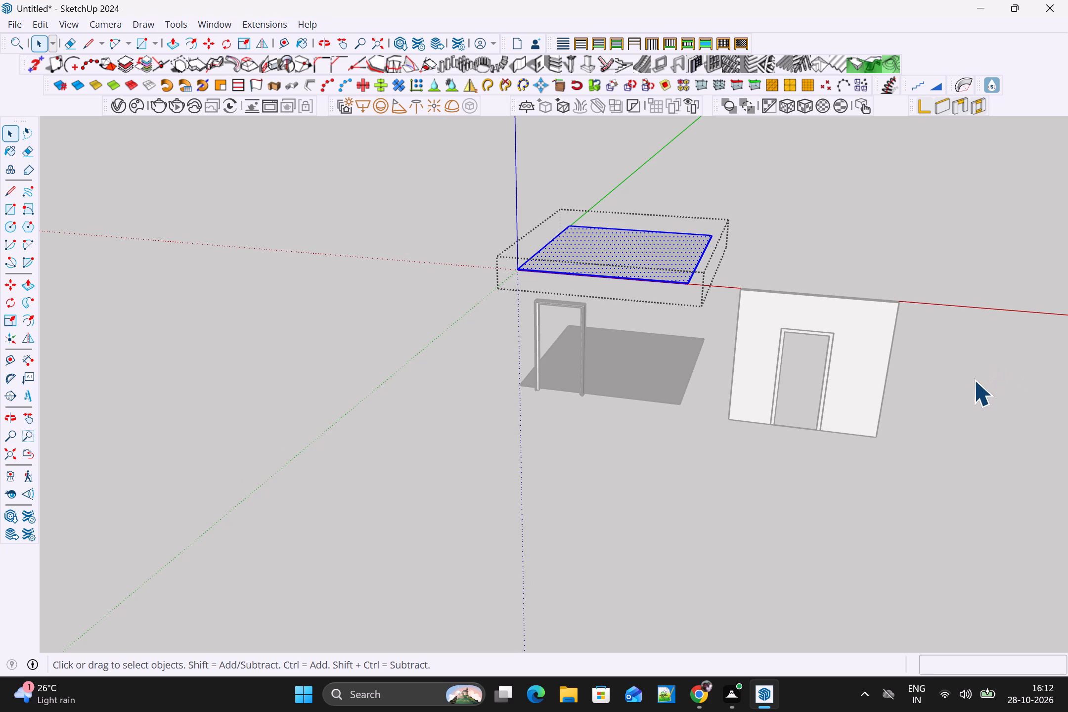
{"action": "scroll", "coordinate": [973, 383], "scroll_direction": "down", "scroll_amount": 2}
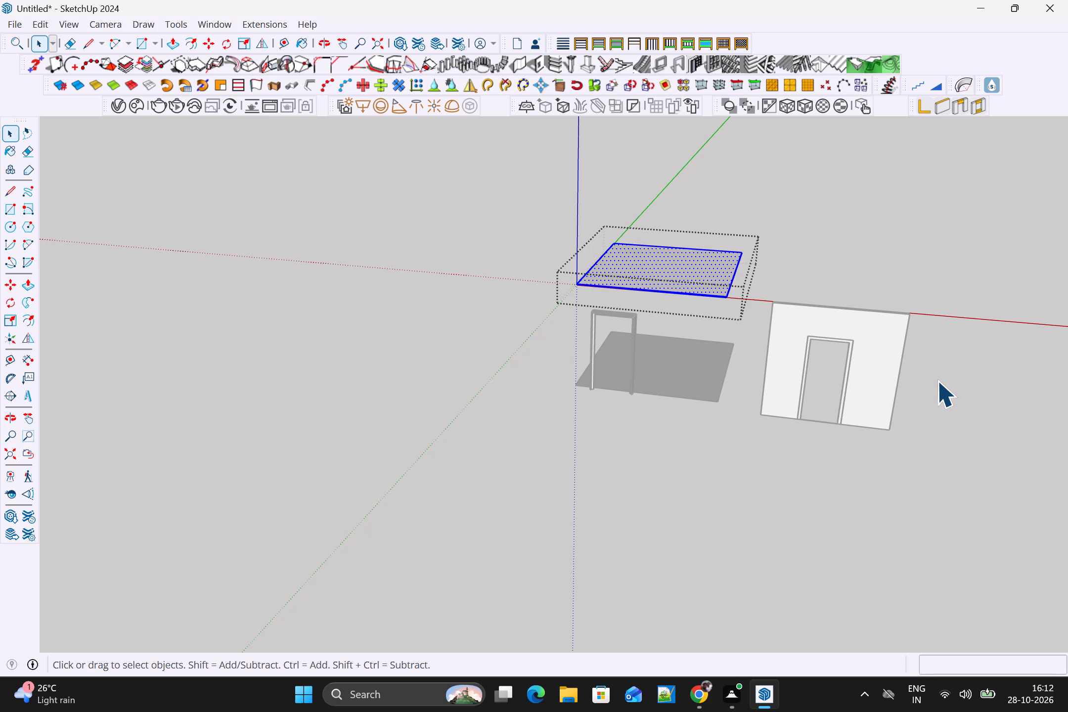
{"action": "scroll", "coordinate": [940, 388], "scroll_direction": "down", "scroll_amount": 2}
{"action": "middle_click_drag", "start_coordinate": [920, 354], "coordinate": [922, 342]}
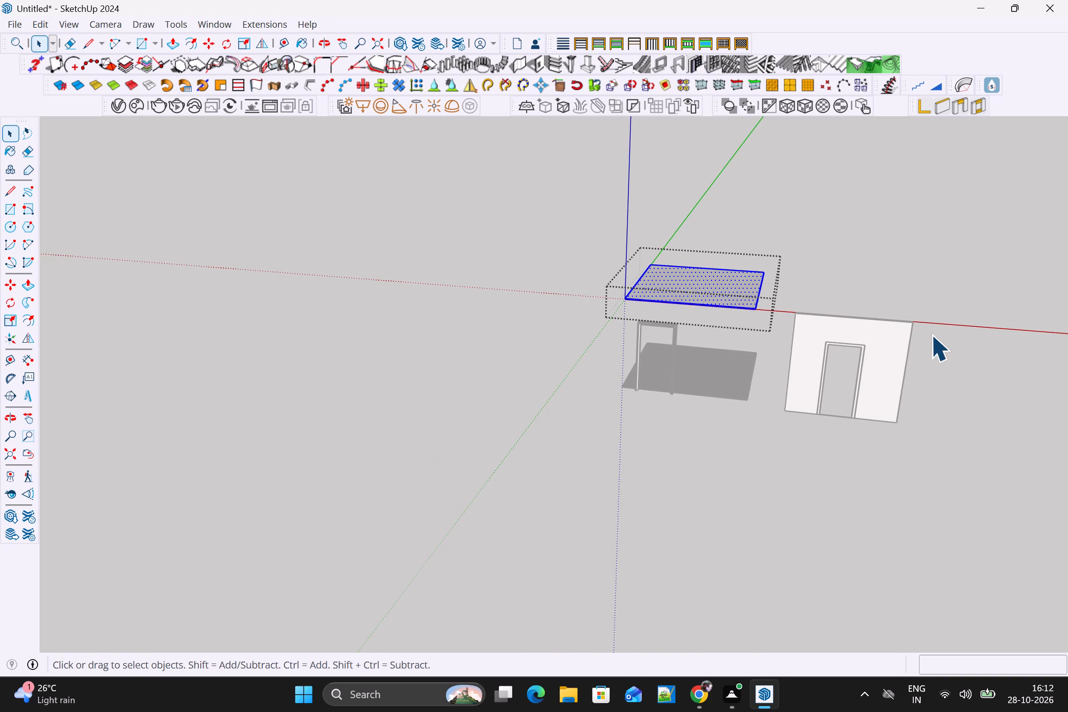
Close the roof group and explode it into loose faces and edges.
{"action": "middle_click_drag", "start_coordinate": [731, 295], "coordinate": [752, 154]}
{"action": "scroll", "coordinate": [699, 390], "scroll_direction": "up", "scroll_amount": 10}
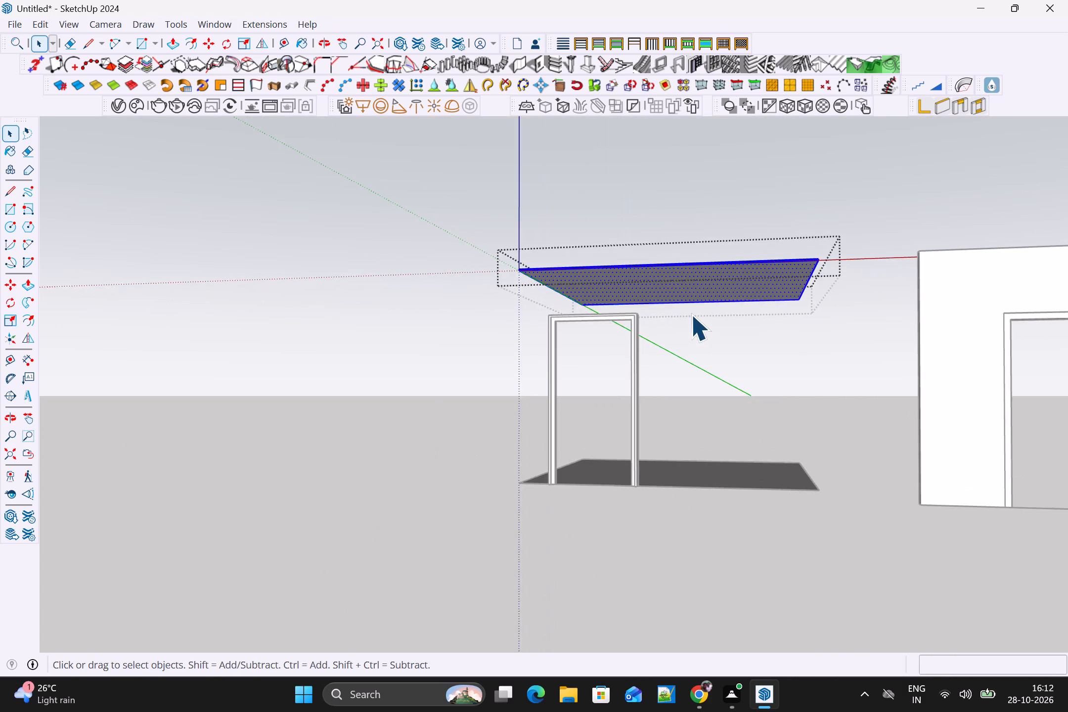
{"action": "scroll", "coordinate": [691, 314], "scroll_direction": "up", "scroll_amount": 6}
{"action": "middle_click_drag", "start_coordinate": [687, 314], "coordinate": [607, 213]}
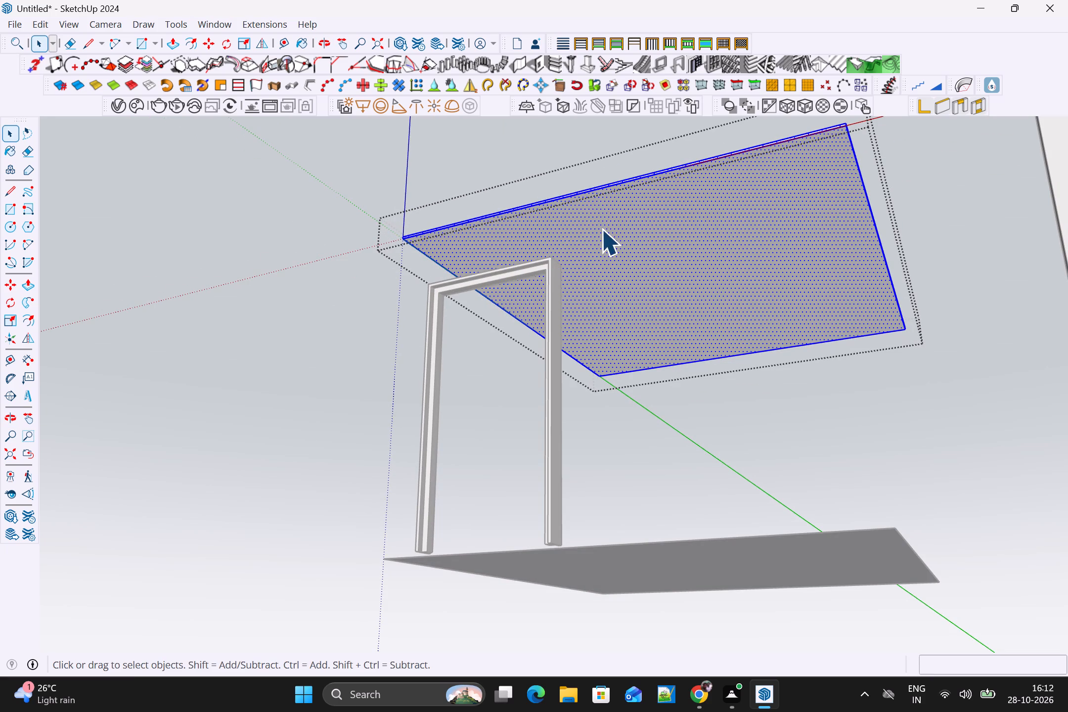
{"action": "middle_click_drag", "start_coordinate": [604, 254], "coordinate": [601, 555]}
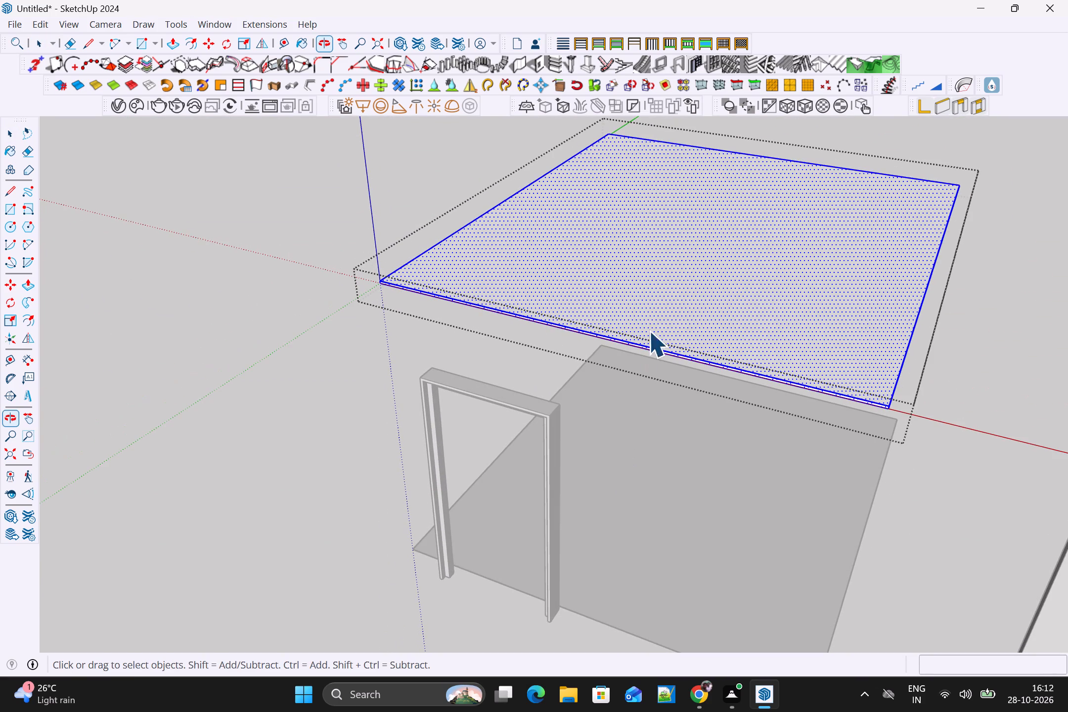
{"action": "left_click", "coordinate": [654, 308]}
{"action": "left_click_drag", "start_coordinate": [923, 522], "coordinate": [927, 527]}
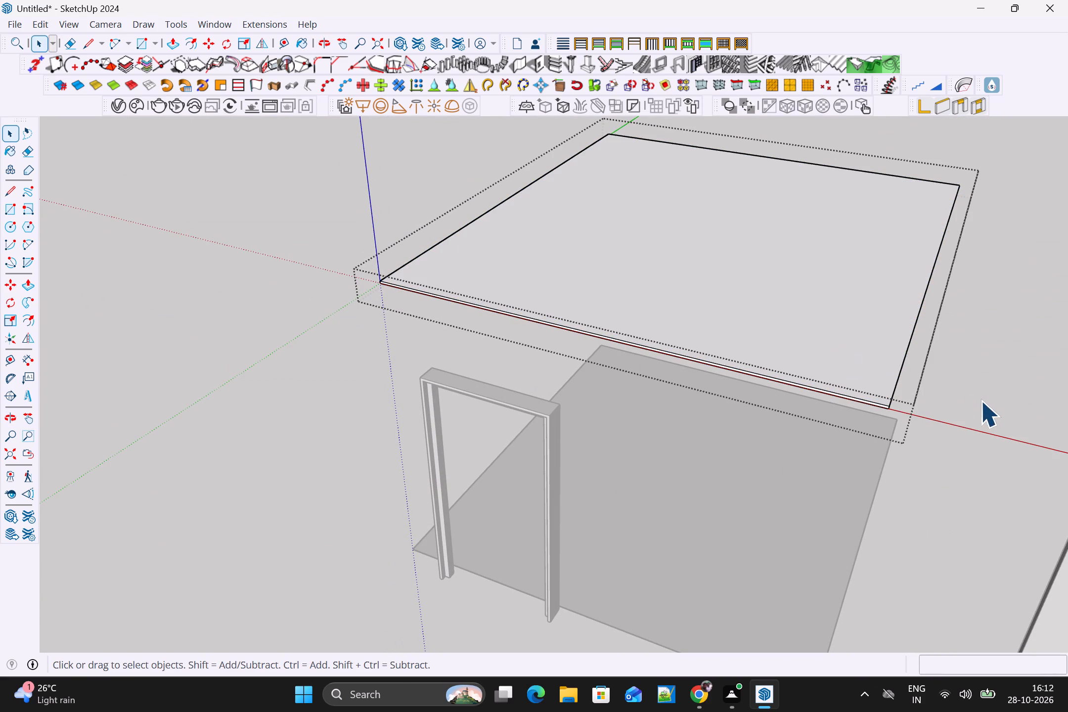
{"action": "key", "text": "Escape"}
{"action": "left_click", "coordinate": [837, 328]}
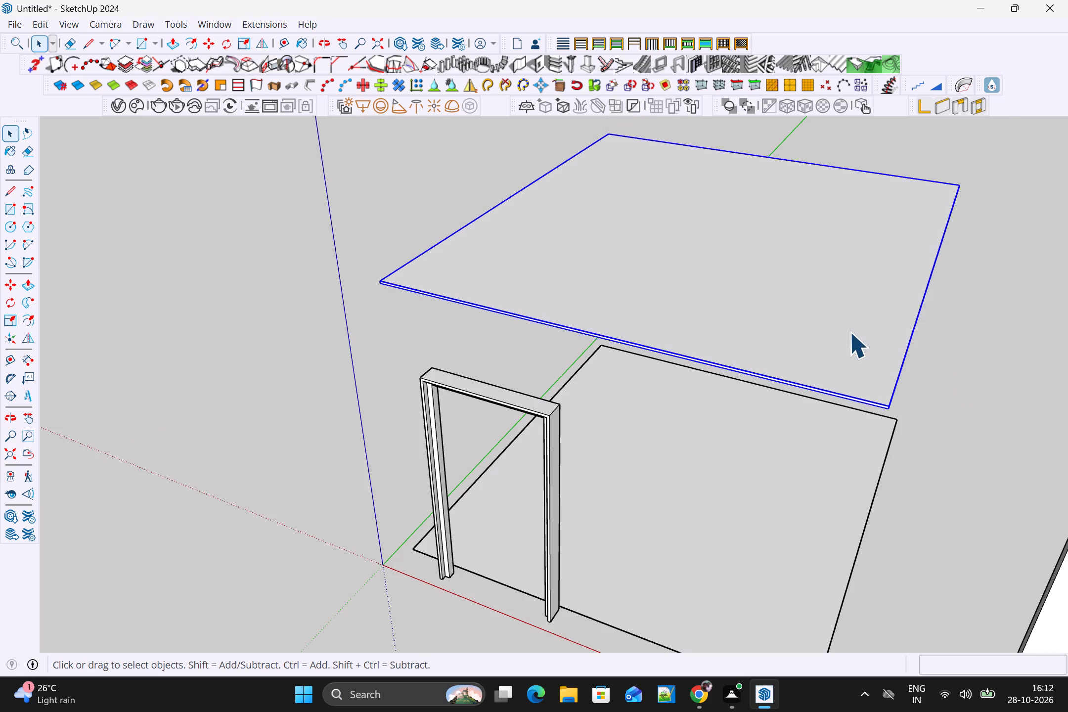
{"action": "right_click", "coordinate": [856, 334]}
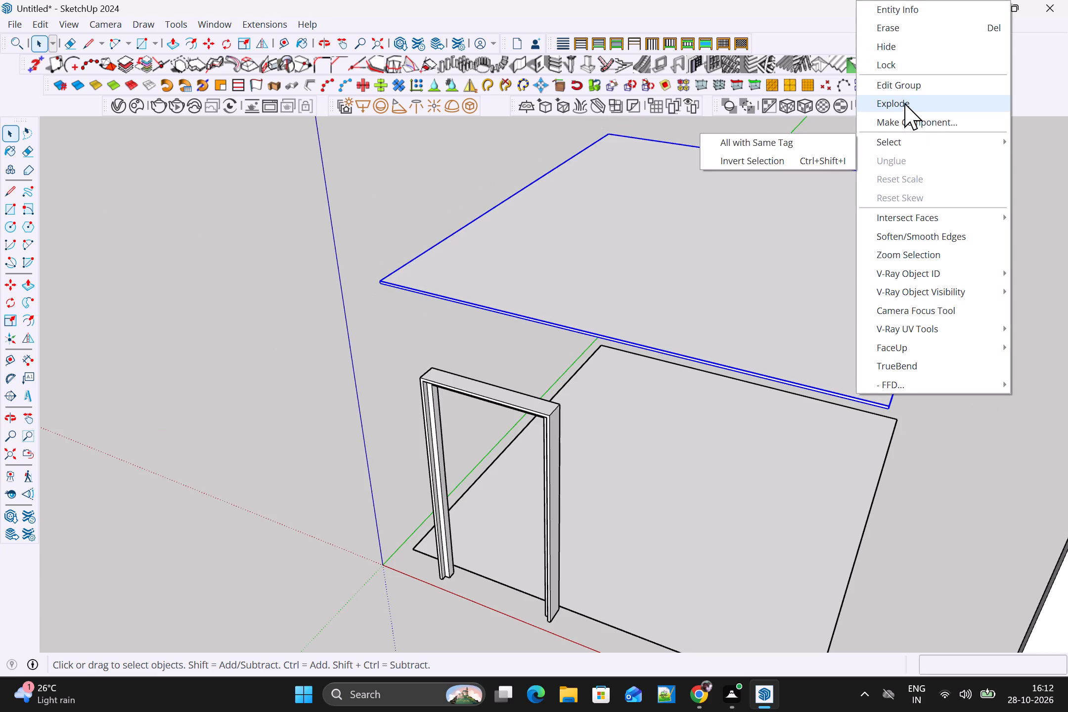
{"action": "left_click", "coordinate": [909, 100]}
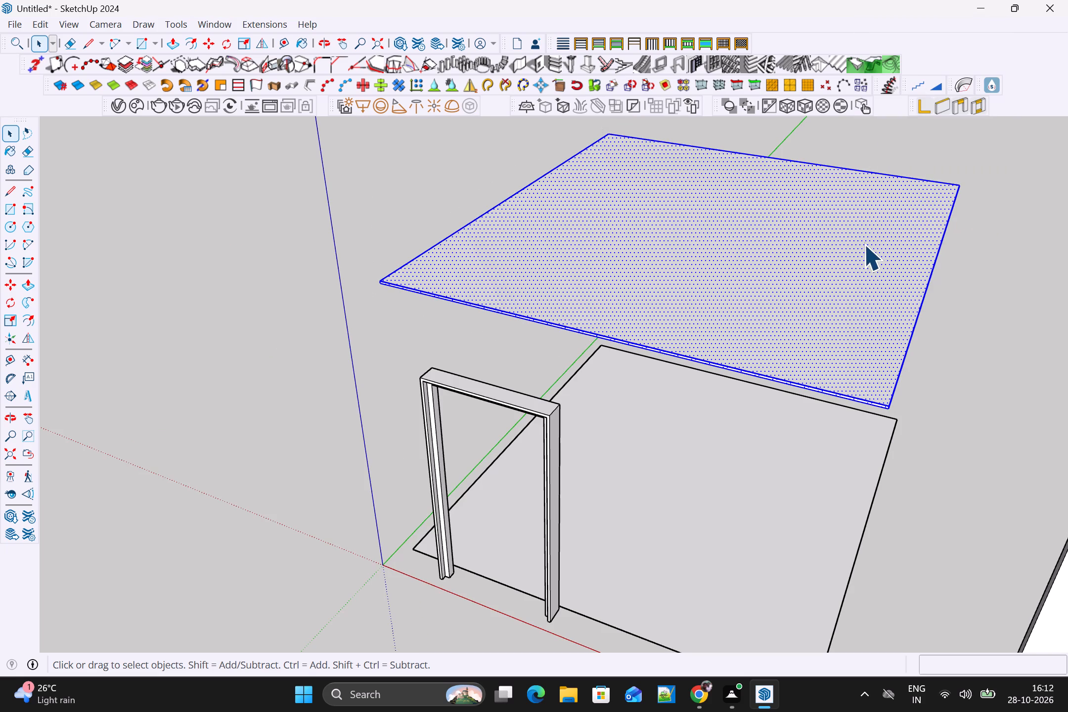
Offset the roof slab's top outline inward by 1'.
{"action": "key", "text": "f"}
{"action": "left_click", "coordinate": [548, 200]}
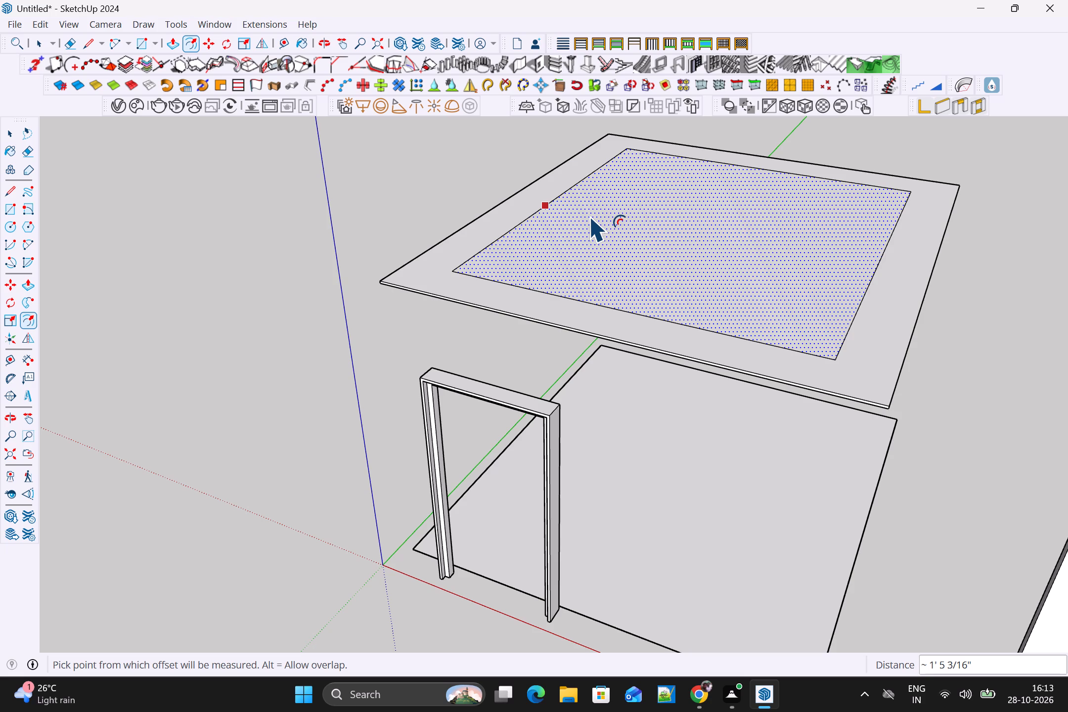
{"action": "key", "text": "1"}
{"action": "key", "text": "apostrophe"}
{"action": "key", "text": "Return"}
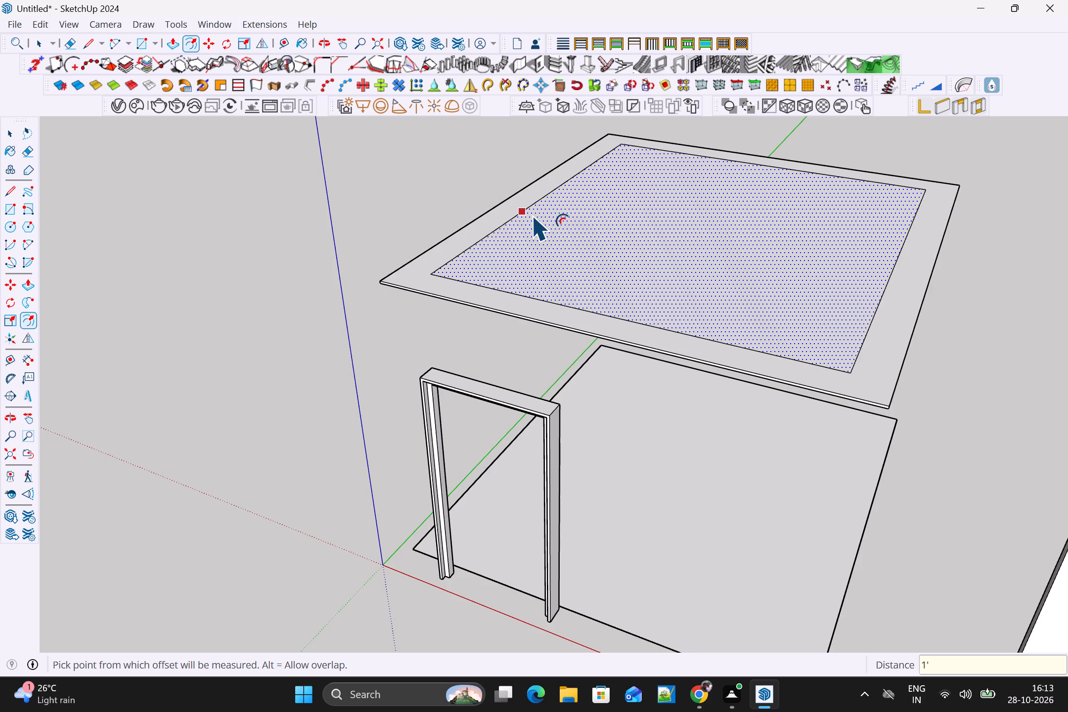
{"action": "left_click", "coordinate": [534, 214]}
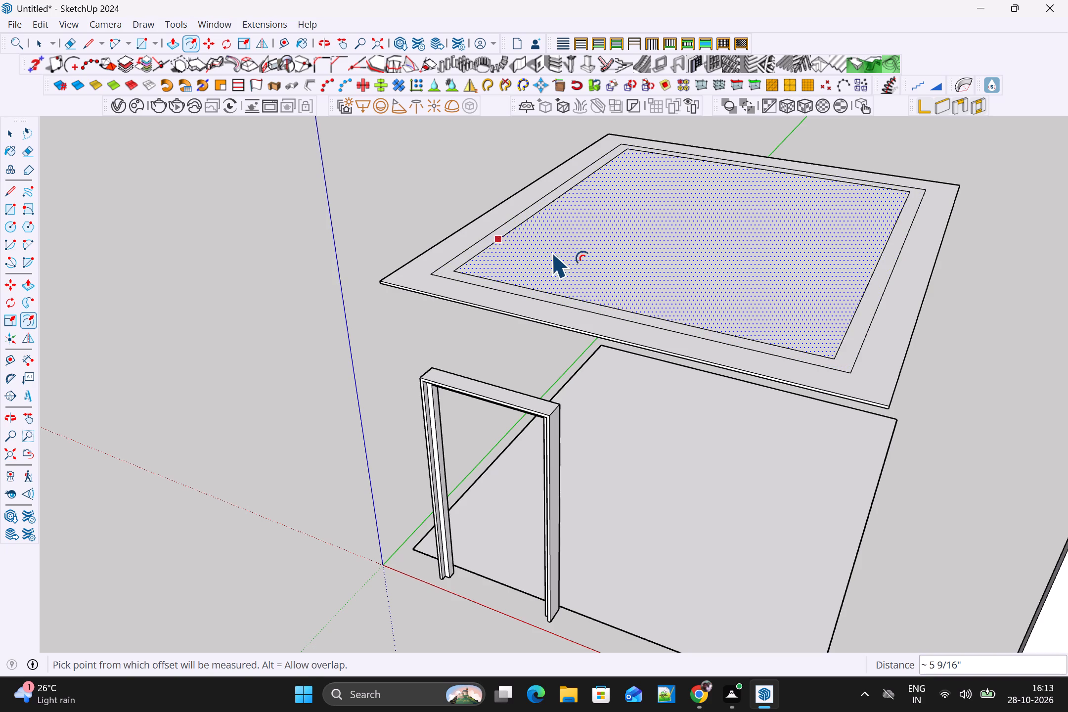
{"action": "key", "text": "ctrl+z"}
Offset the inner rectangle on the roof slab's top face inward by 12 mm.
{"action": "left_click", "coordinate": [517, 233]}
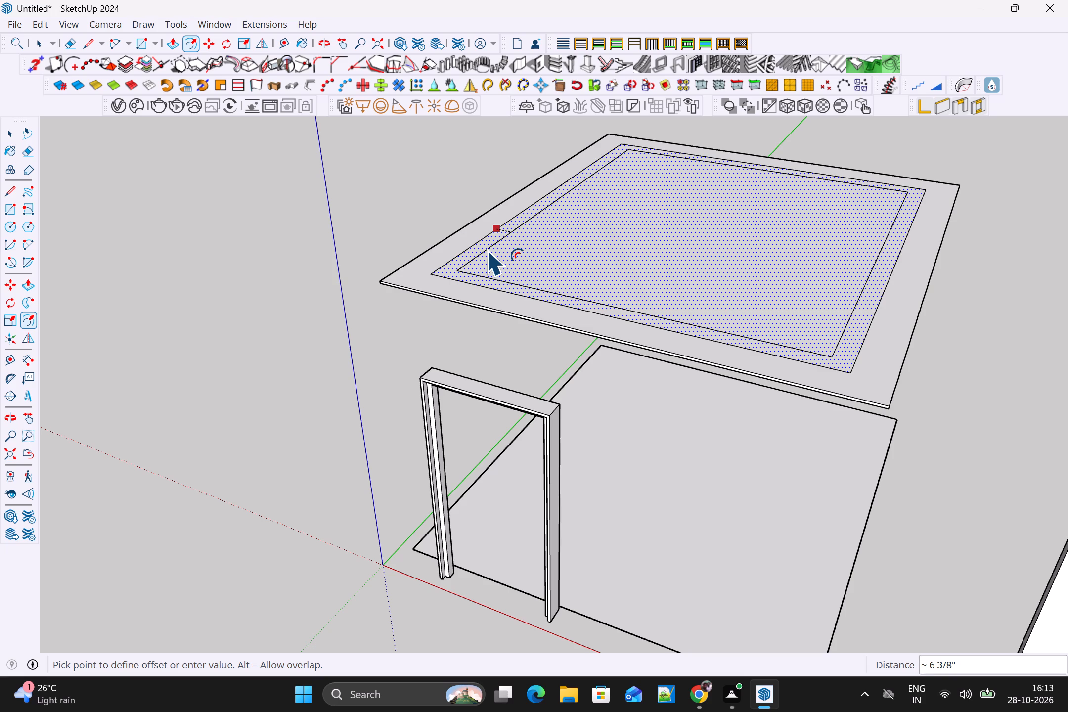
{"action": "scroll", "coordinate": [488, 249], "scroll_direction": "up", "scroll_amount": 3}
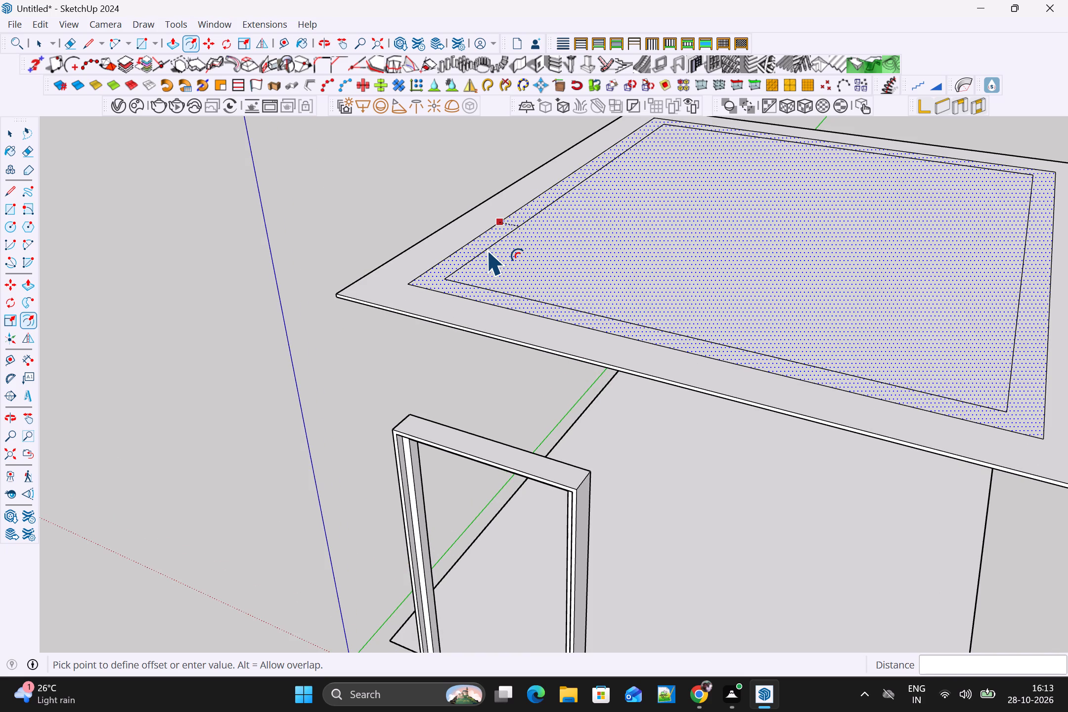
{"action": "type", "text": "12"}
{"action": "type", "text": "mm"}
{"action": "key", "text": "Return"}
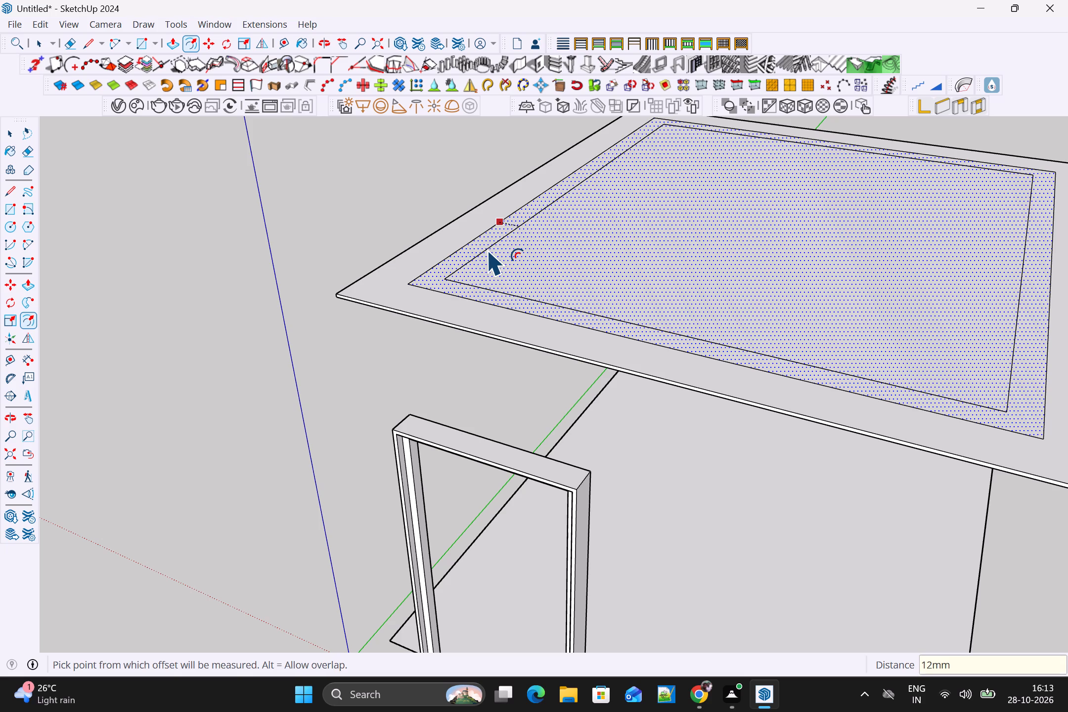
{"action": "scroll", "coordinate": [479, 250], "scroll_direction": "up", "scroll_amount": 8}
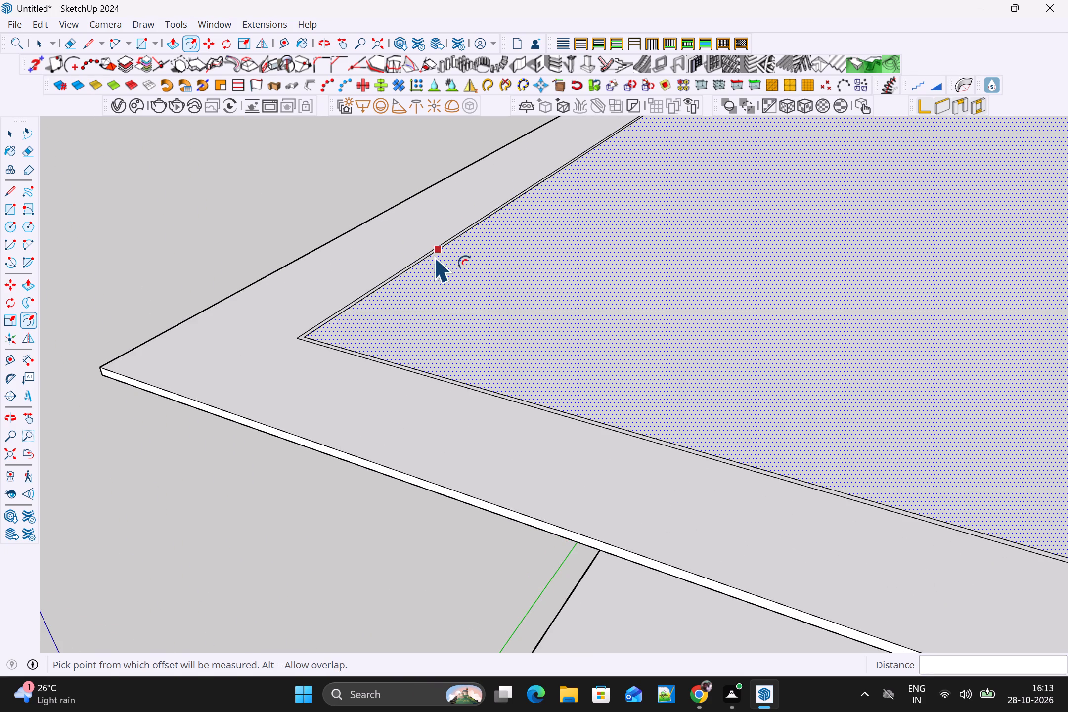
Offset the innermost rectangle on the roof slab's top face inward by 20 mm.
{"action": "left_click", "coordinate": [438, 259]}
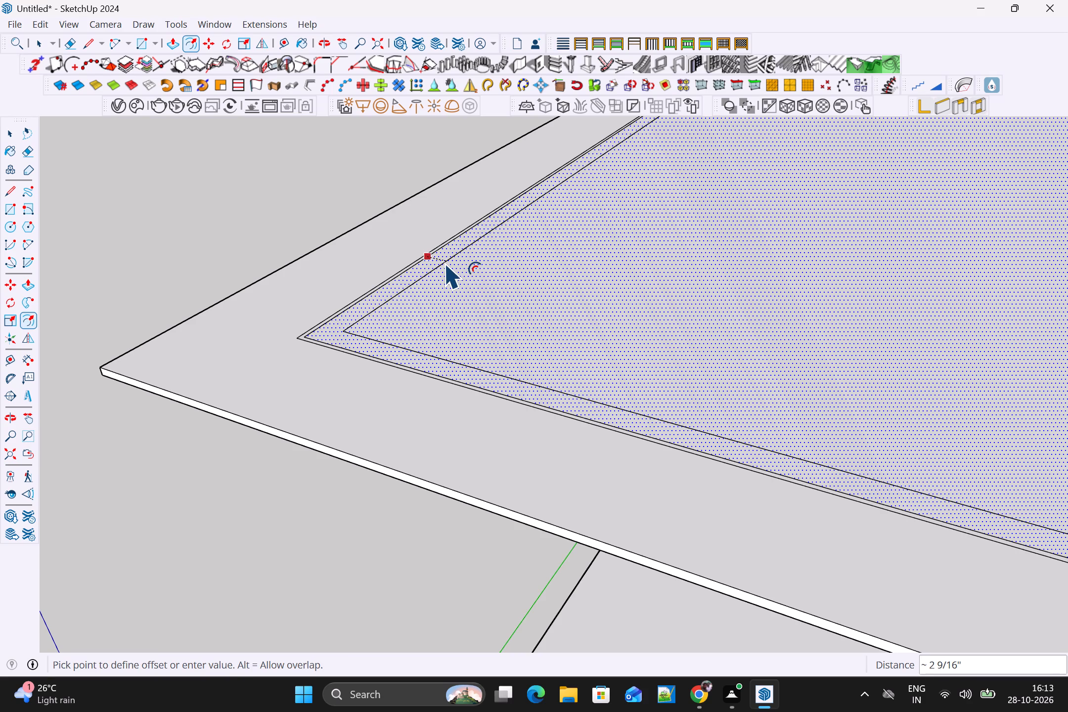
{"action": "type", "text": "20"}
{"action": "type", "text": "mm"}
{"action": "key", "text": "Return"}
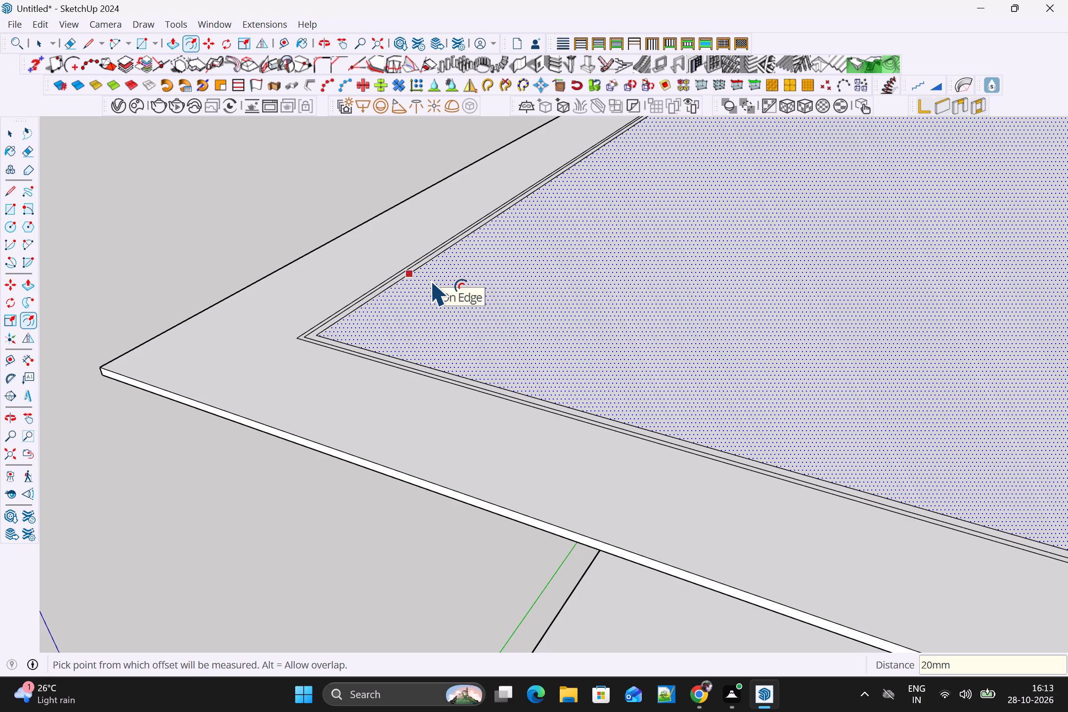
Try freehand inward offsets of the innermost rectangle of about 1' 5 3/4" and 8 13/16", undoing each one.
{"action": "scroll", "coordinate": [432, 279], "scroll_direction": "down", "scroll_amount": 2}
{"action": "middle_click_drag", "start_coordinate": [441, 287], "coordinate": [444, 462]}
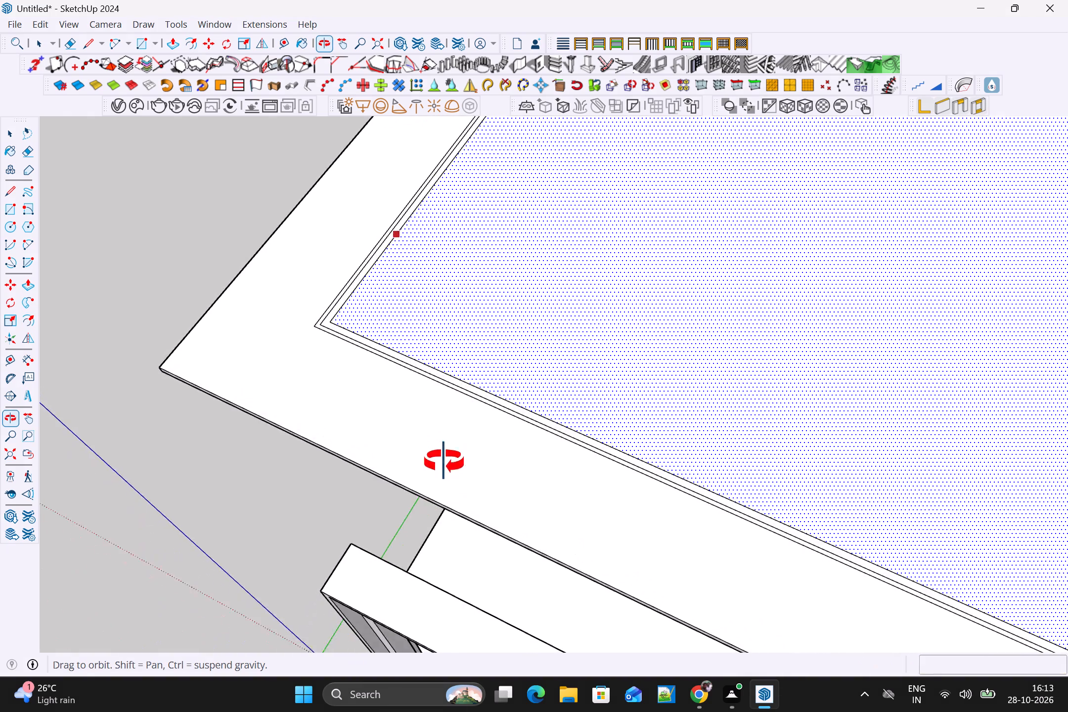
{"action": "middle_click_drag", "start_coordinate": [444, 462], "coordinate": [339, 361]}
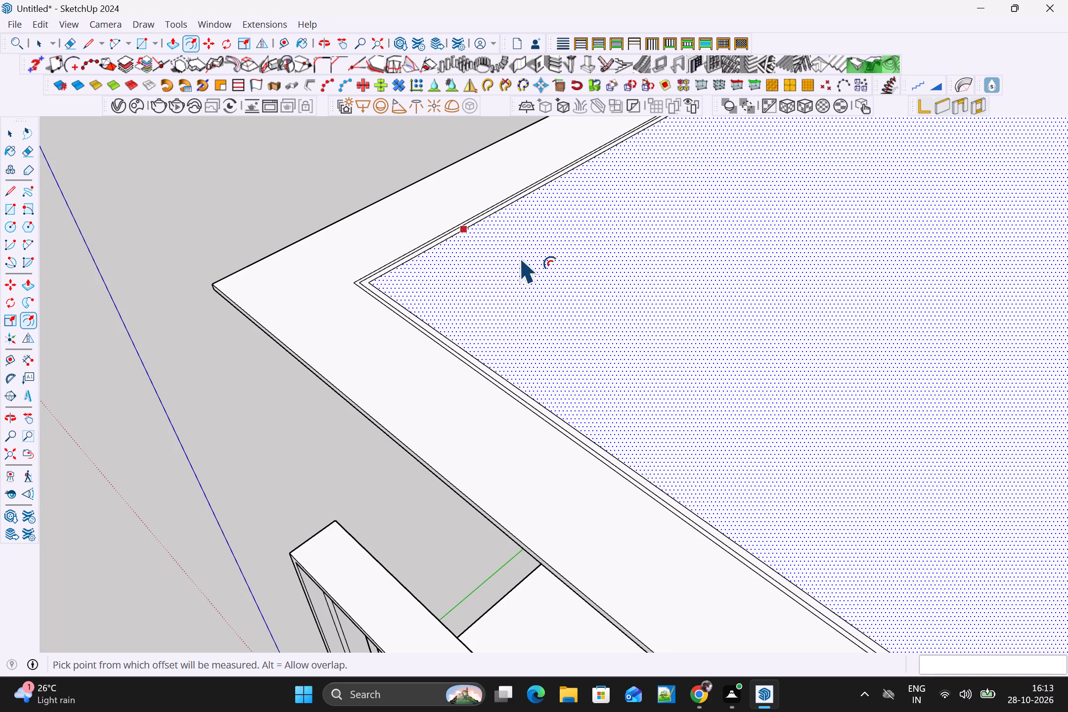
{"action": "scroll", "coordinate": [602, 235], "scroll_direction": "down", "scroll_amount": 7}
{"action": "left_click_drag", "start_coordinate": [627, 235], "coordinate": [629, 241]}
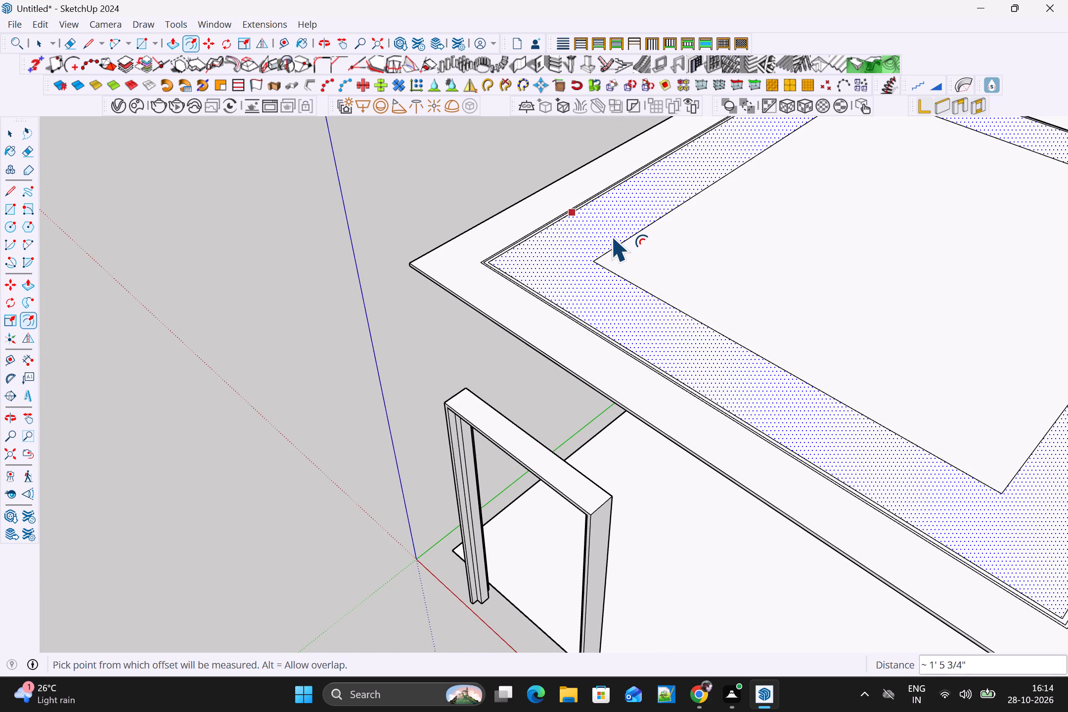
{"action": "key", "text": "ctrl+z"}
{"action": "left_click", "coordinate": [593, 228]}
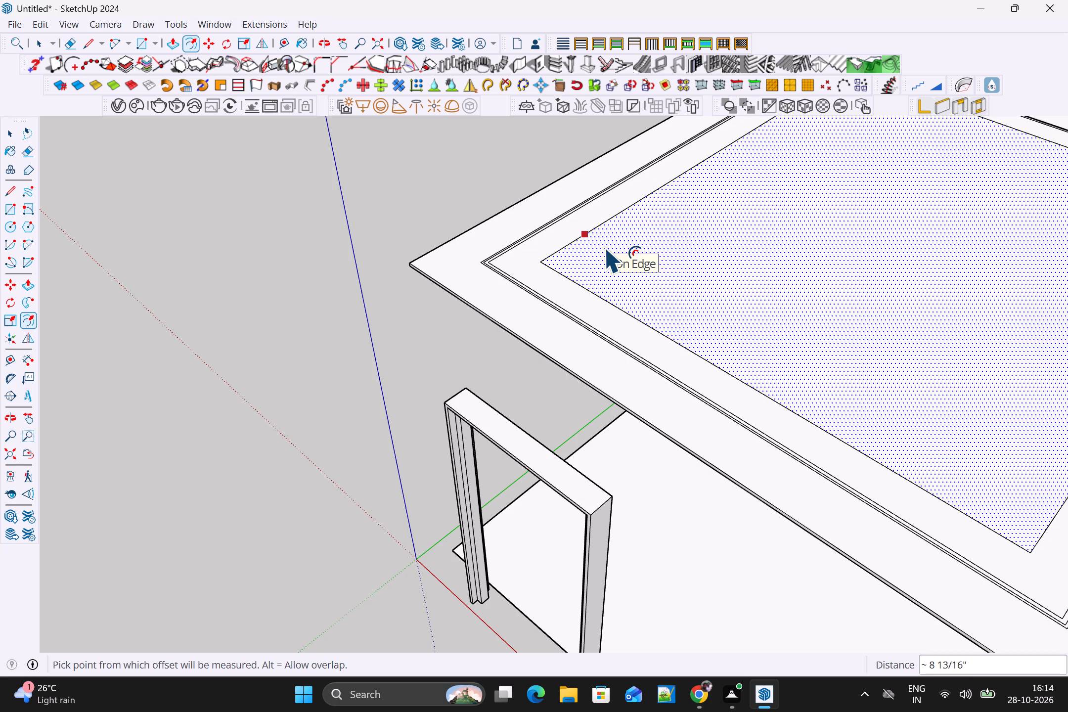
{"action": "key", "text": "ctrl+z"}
Offset the innermost rectangle on the roof slab's top face inward by 1'.
{"action": "left_click_drag", "start_coordinate": [589, 225], "coordinate": [593, 237]}
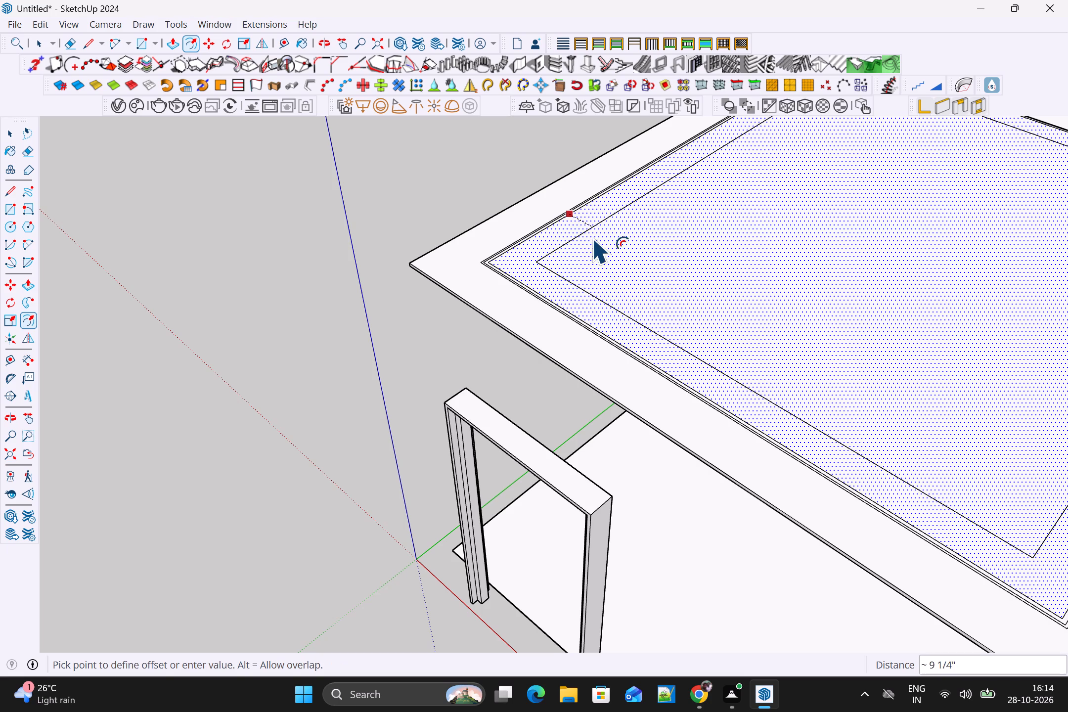
{"action": "left_click_drag", "start_coordinate": [593, 237], "coordinate": [598, 239]}
{"action": "type", "text": "1'["}
{"action": "key", "text": "Return"}
{"action": "key", "text": "BackSpace"}
{"action": "key", "text": "Return"}
Examine the nested offset outlines on the roof slab from above and the slab's edge from the door frame side.
{"action": "middle_click_drag", "start_coordinate": [601, 268], "coordinate": [896, 324]}
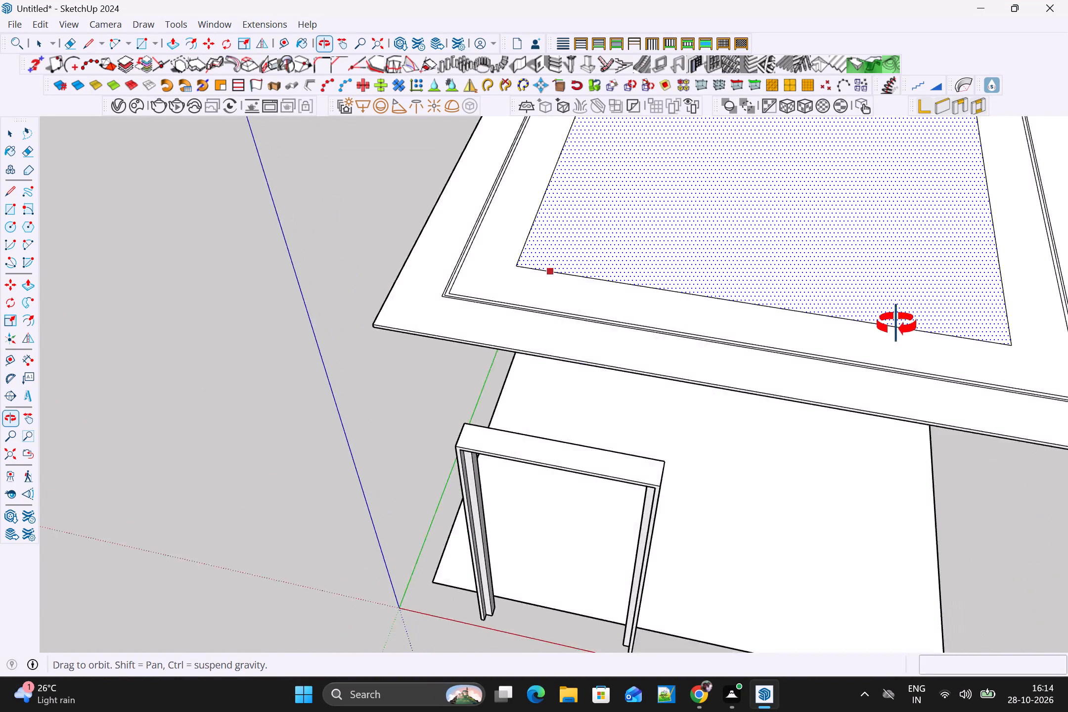
{"action": "middle_click_drag", "start_coordinate": [896, 324], "coordinate": [955, 326]}
{"action": "scroll", "coordinate": [889, 291], "scroll_direction": "up", "scroll_amount": 3}
{"action": "middle_click_drag", "start_coordinate": [879, 283], "coordinate": [544, 269]}
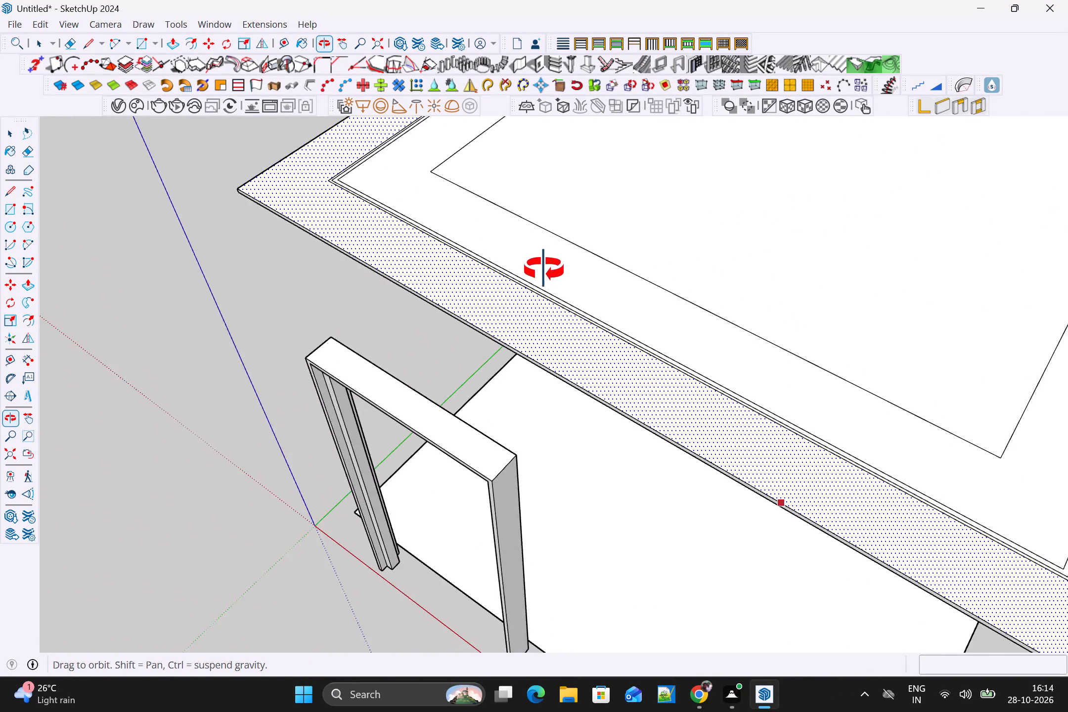
{"action": "middle_click_drag", "start_coordinate": [544, 269], "coordinate": [300, 363]}
{"action": "scroll", "coordinate": [351, 324], "scroll_direction": "up", "scroll_amount": 1}
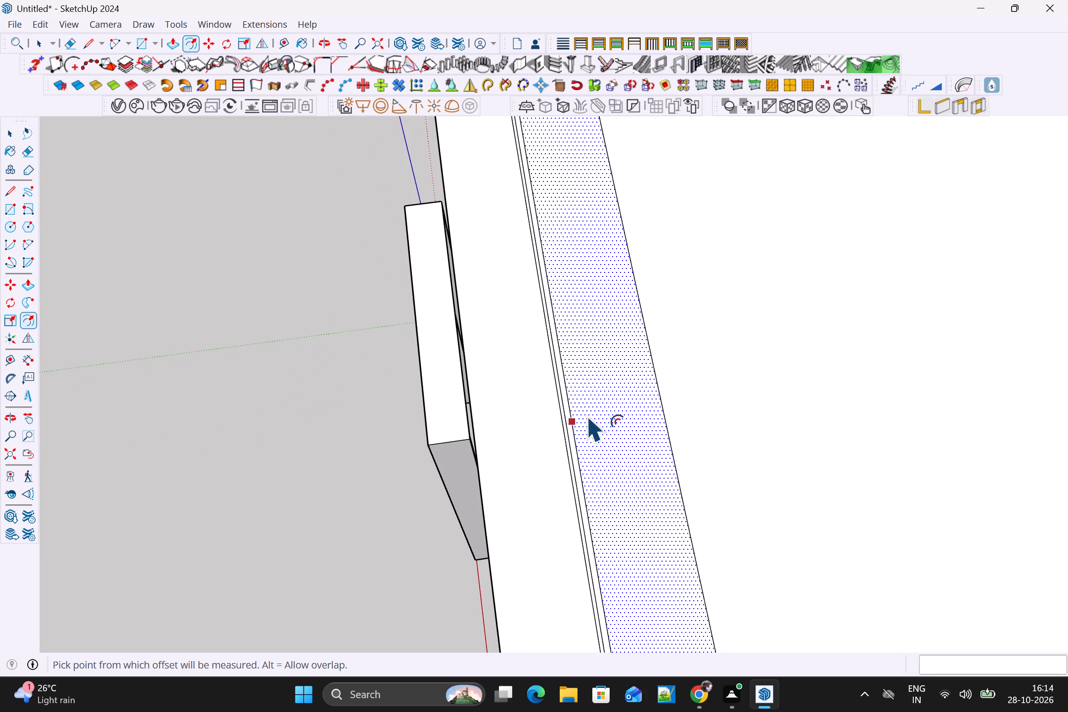
{"action": "scroll", "coordinate": [582, 408], "scroll_direction": "up", "scroll_amount": 15}
{"action": "scroll", "coordinate": [528, 394], "scroll_direction": "up", "scroll_amount": 5}
{"action": "scroll", "coordinate": [558, 389], "scroll_direction": "down", "scroll_amount": 15}
{"action": "middle_click_drag", "start_coordinate": [561, 396], "coordinate": [1001, 274]}
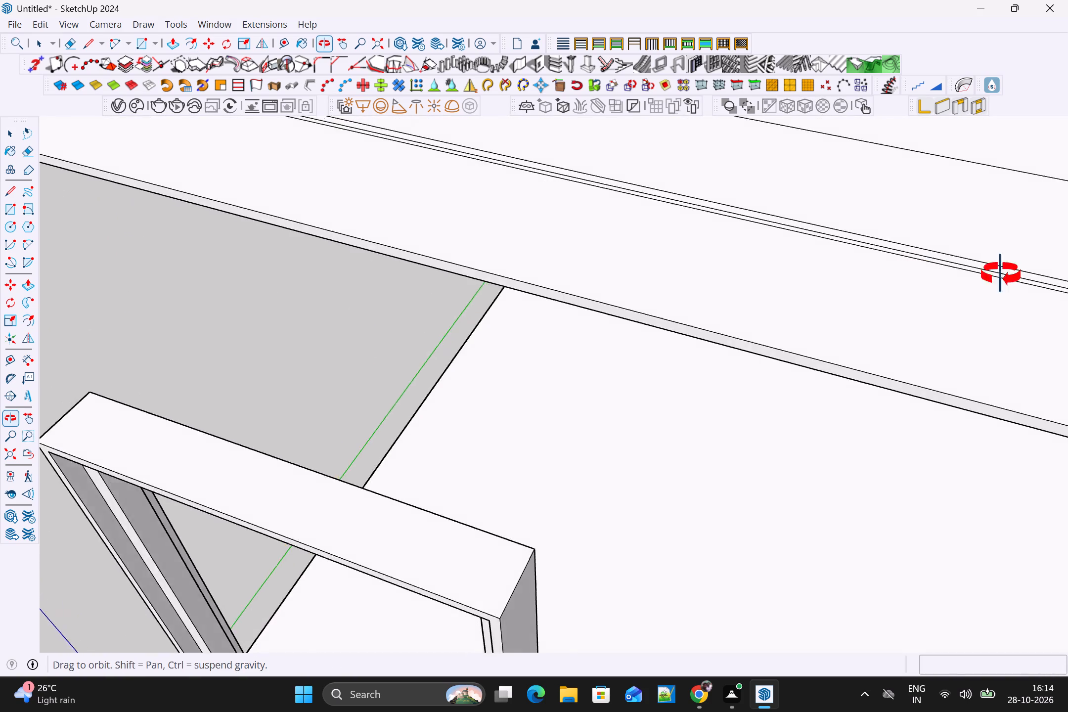
{"action": "middle_click_drag", "start_coordinate": [1001, 274], "coordinate": [1014, 147]}
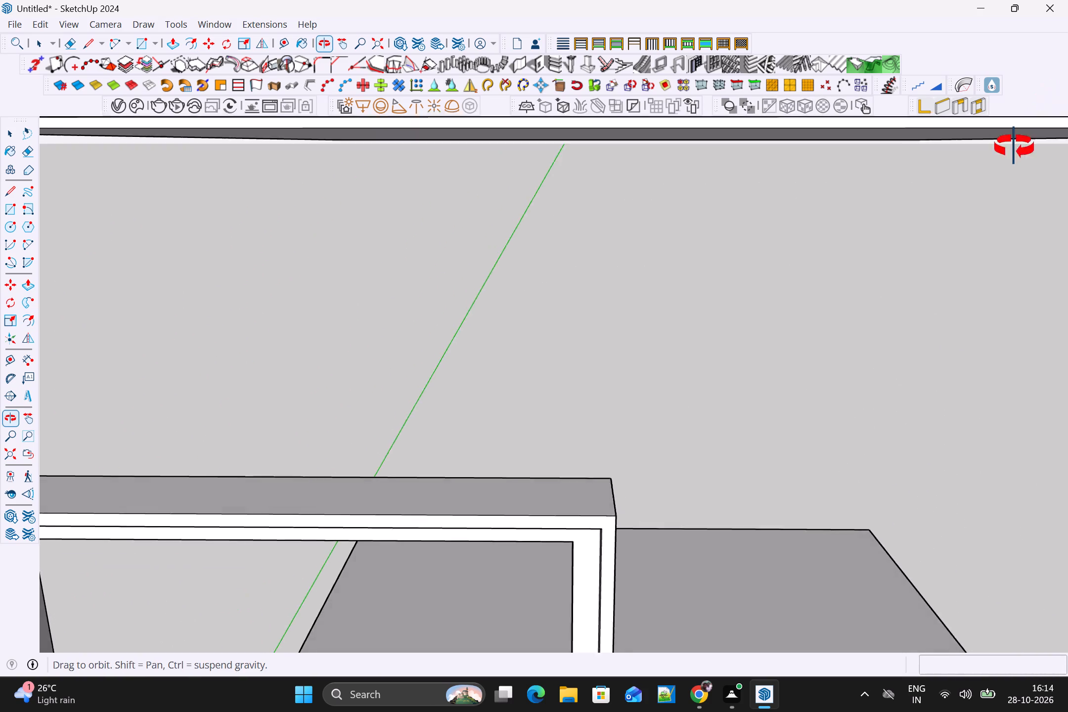
{"action": "middle_click_drag", "start_coordinate": [1014, 147], "coordinate": [776, 393]}
{"action": "scroll", "coordinate": [790, 341], "scroll_direction": "down", "scroll_amount": 19}
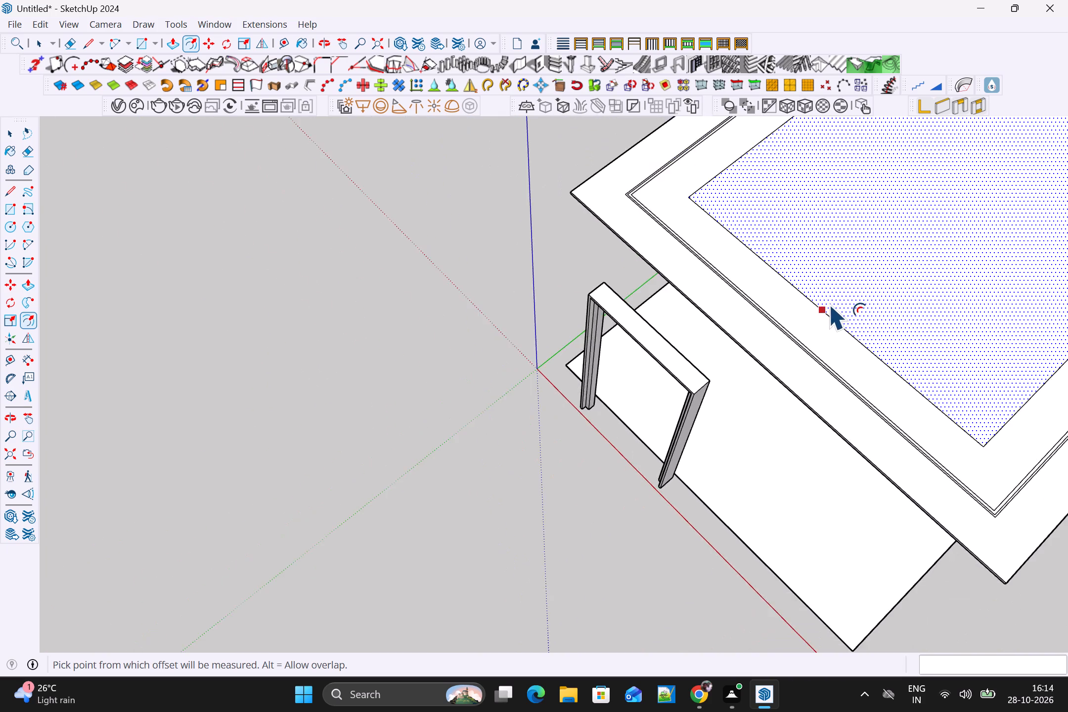
{"action": "scroll", "coordinate": [830, 303], "scroll_direction": "down", "scroll_amount": 3}
Offset the innermost rectangle on the roof slab's top face inward by 2'.
{"action": "scroll", "coordinate": [802, 176], "scroll_direction": "up", "scroll_amount": 8}
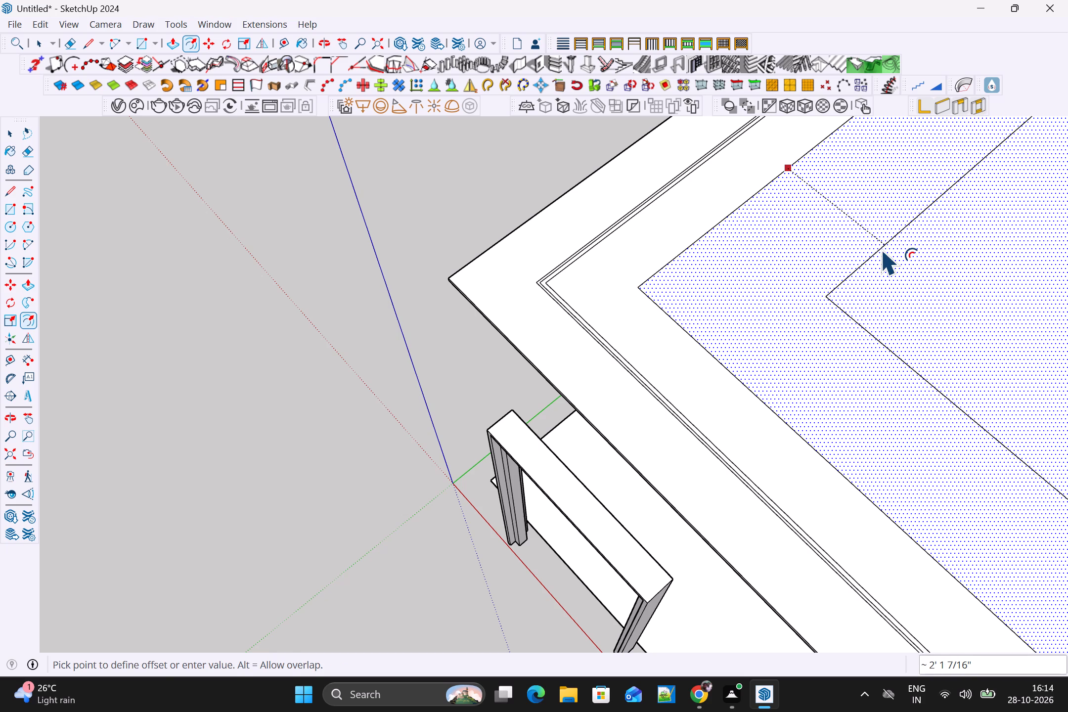
{"action": "type", "text": "2'"}
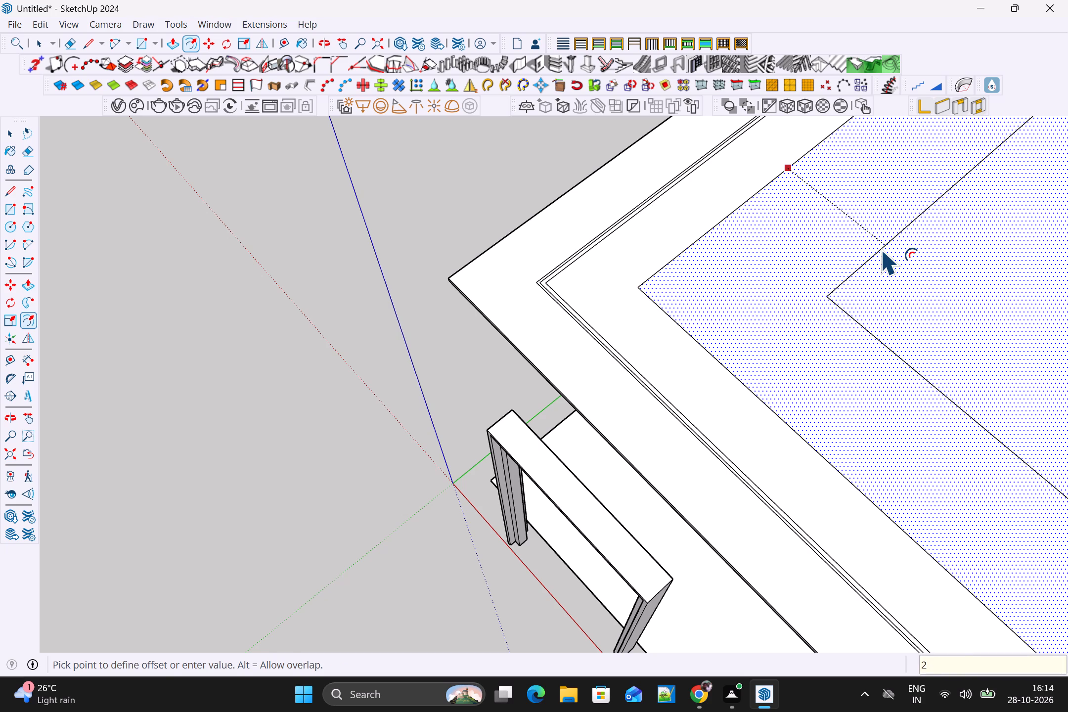
{"action": "key", "text": "Return"}
Examine the nested offset outlines on the roof slab from above, edge-on and from underneath.
{"action": "scroll", "coordinate": [882, 248], "scroll_direction": "down", "scroll_amount": 11}
{"action": "middle_click_drag", "start_coordinate": [963, 310], "coordinate": [1067, 296]}
{"action": "middle_click_drag", "start_coordinate": [902, 230], "coordinate": [860, 347], "text": "shift"}
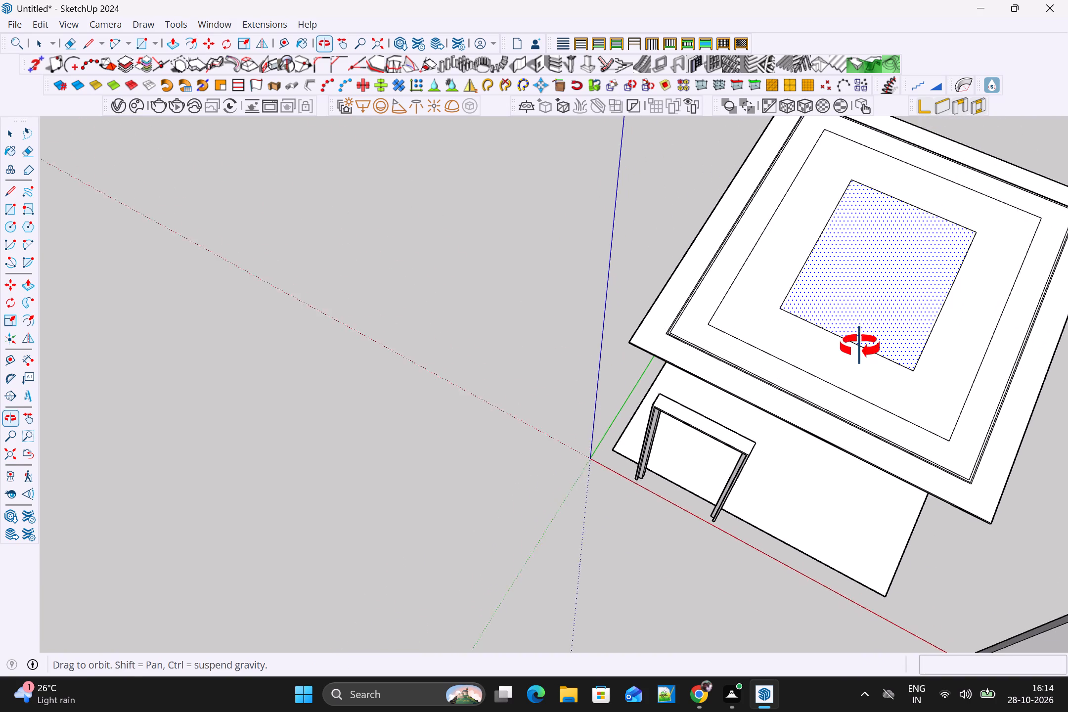
{"action": "middle_click_drag", "start_coordinate": [860, 347], "coordinate": [850, 354], "text": "shift"}
{"action": "middle_click_drag", "start_coordinate": [898, 316], "coordinate": [934, 293]}
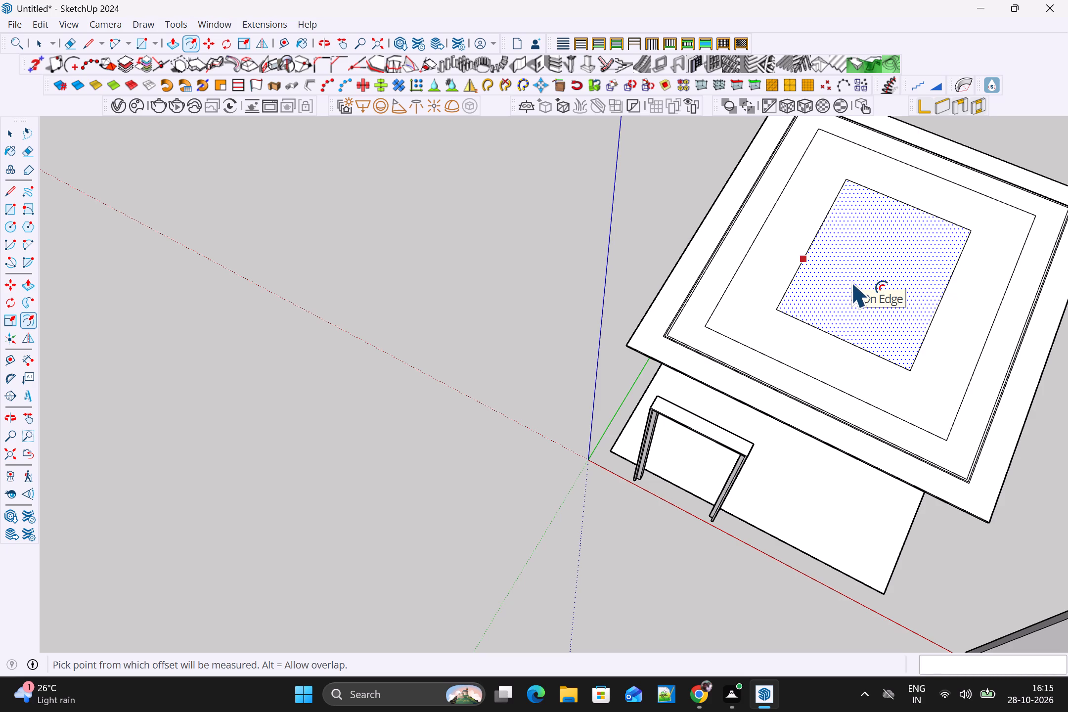
{"action": "key", "text": "p"}
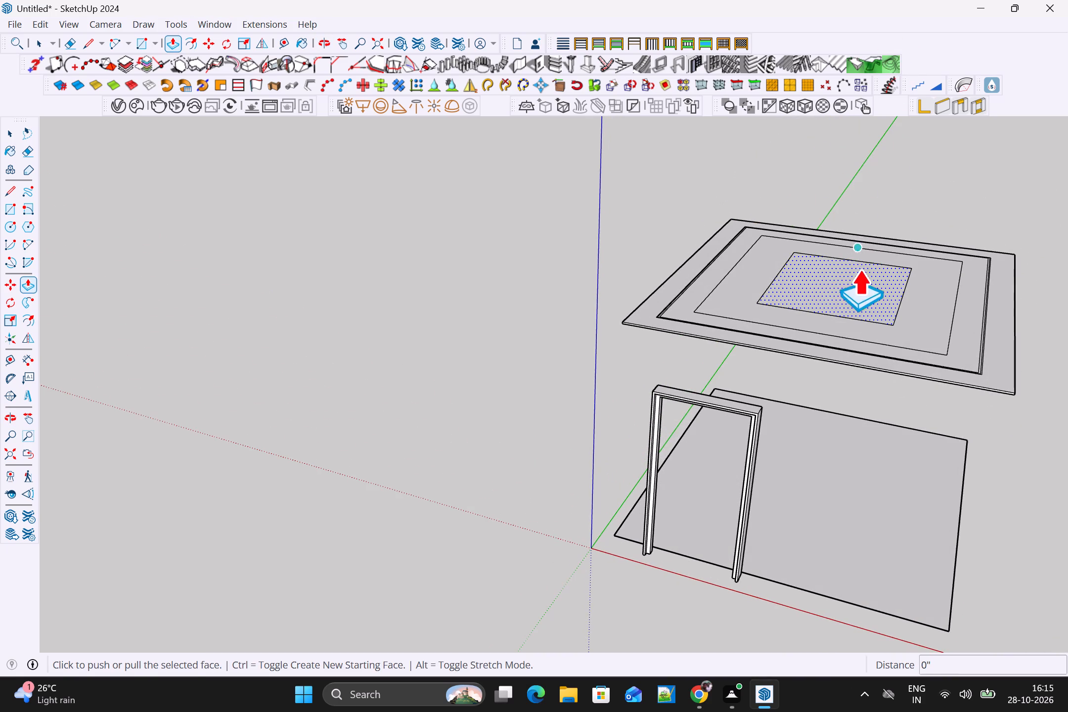
{"action": "middle_click_drag", "start_coordinate": [862, 268], "coordinate": [904, 80]}
{"action": "middle_click_drag", "start_coordinate": [853, 229], "coordinate": [804, 486]}
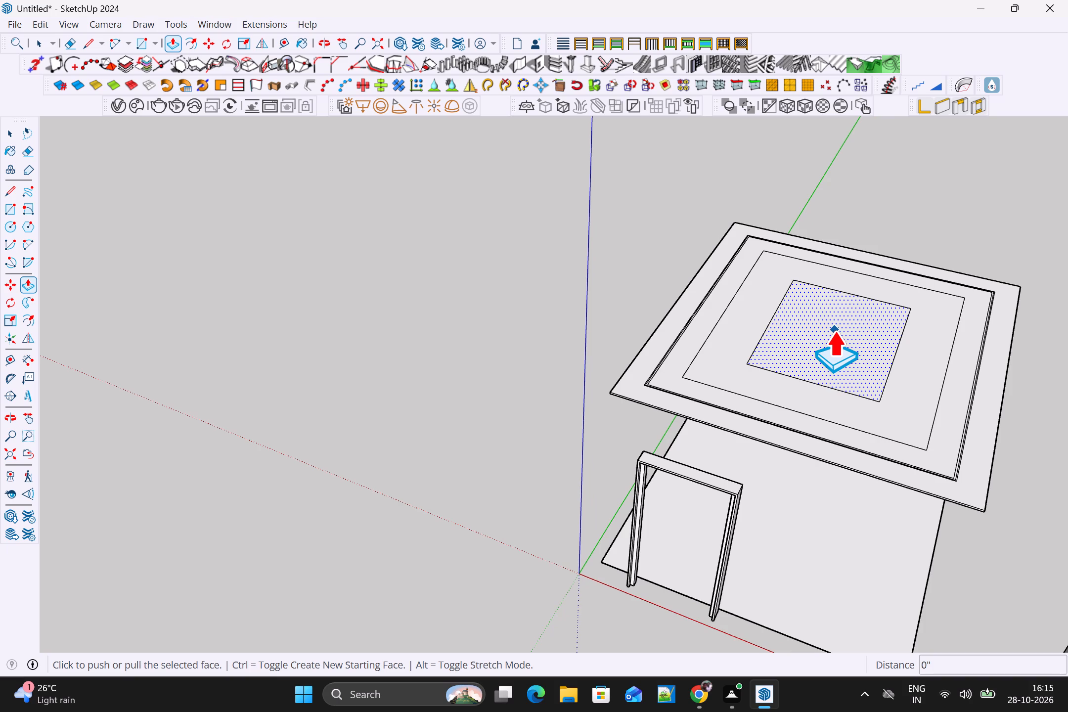
{"action": "middle_click_drag", "start_coordinate": [833, 330], "coordinate": [876, 125]}
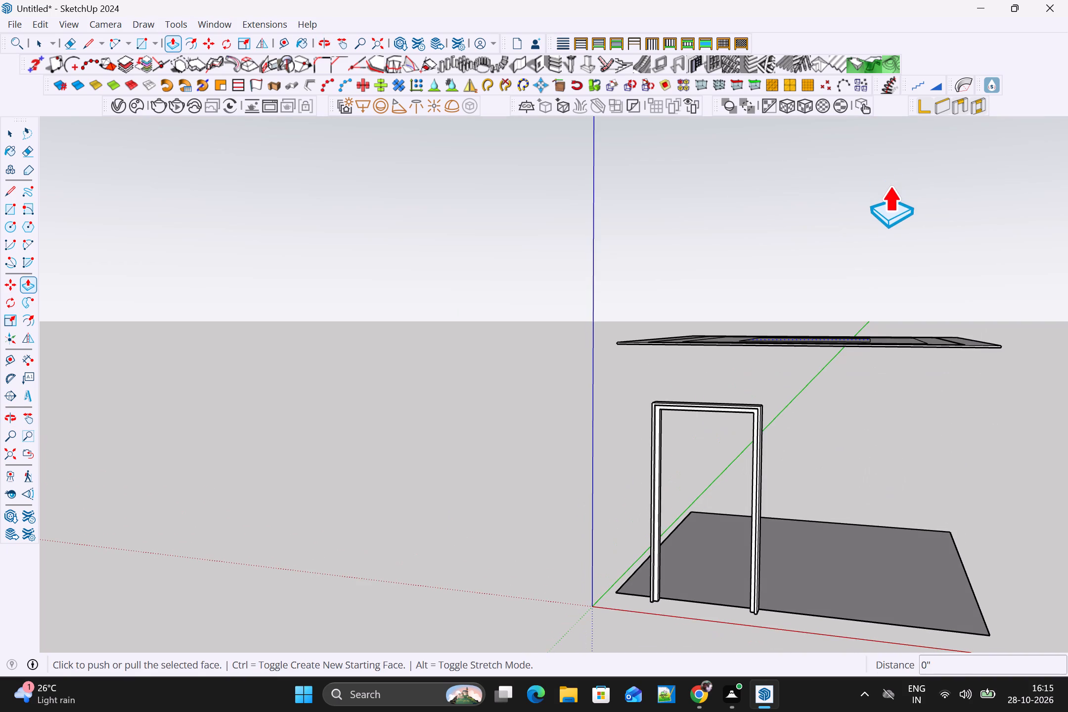
{"action": "key", "text": "space"}
{"action": "middle_click_drag", "start_coordinate": [868, 370], "coordinate": [890, 175]}
{"action": "left_click", "coordinate": [989, 363]}
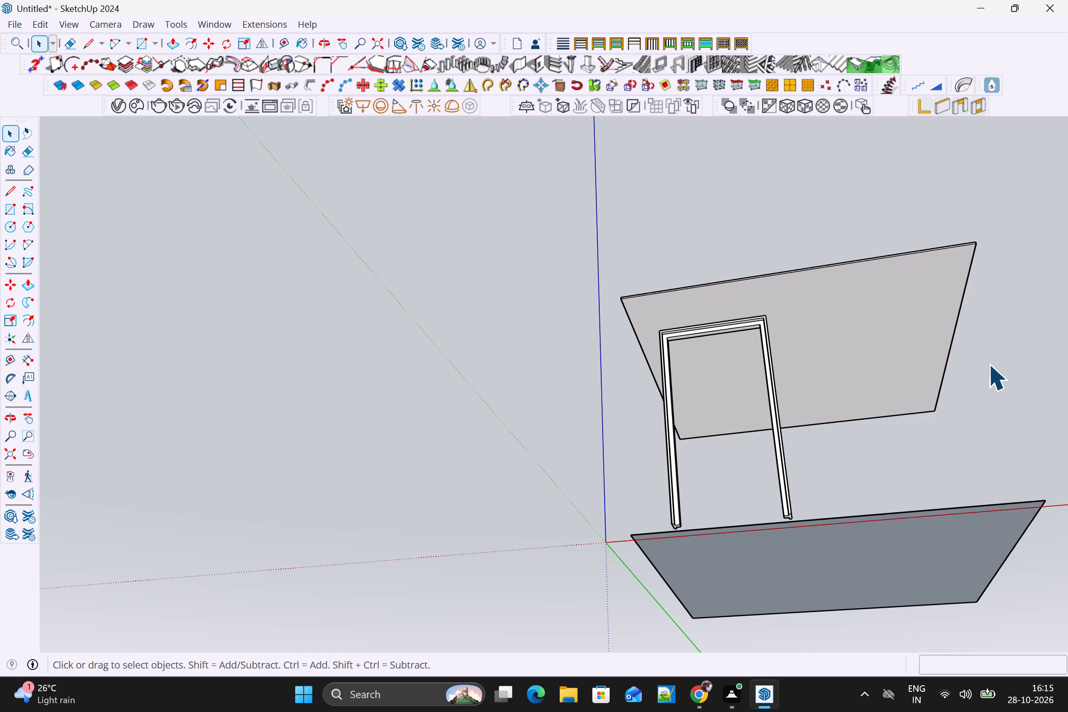
{"action": "middle_click_drag", "start_coordinate": [990, 340], "coordinate": [539, 517]}
{"action": "scroll", "coordinate": [982, 355], "scroll_direction": "up", "scroll_amount": 1}
{"action": "middle_click_drag", "start_coordinate": [687, 457], "coordinate": [994, 698]}
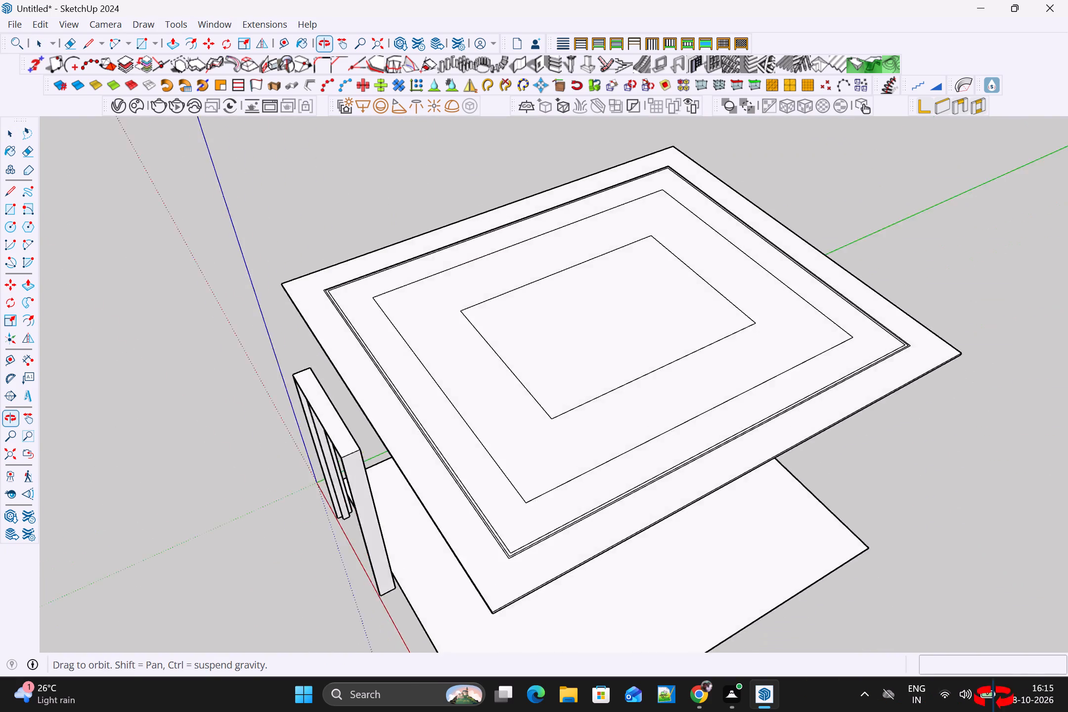
{"action": "middle_click_drag", "start_coordinate": [994, 698], "coordinate": [1067, 607]}
{"action": "middle_click_drag", "start_coordinate": [812, 506], "coordinate": [971, 427]}
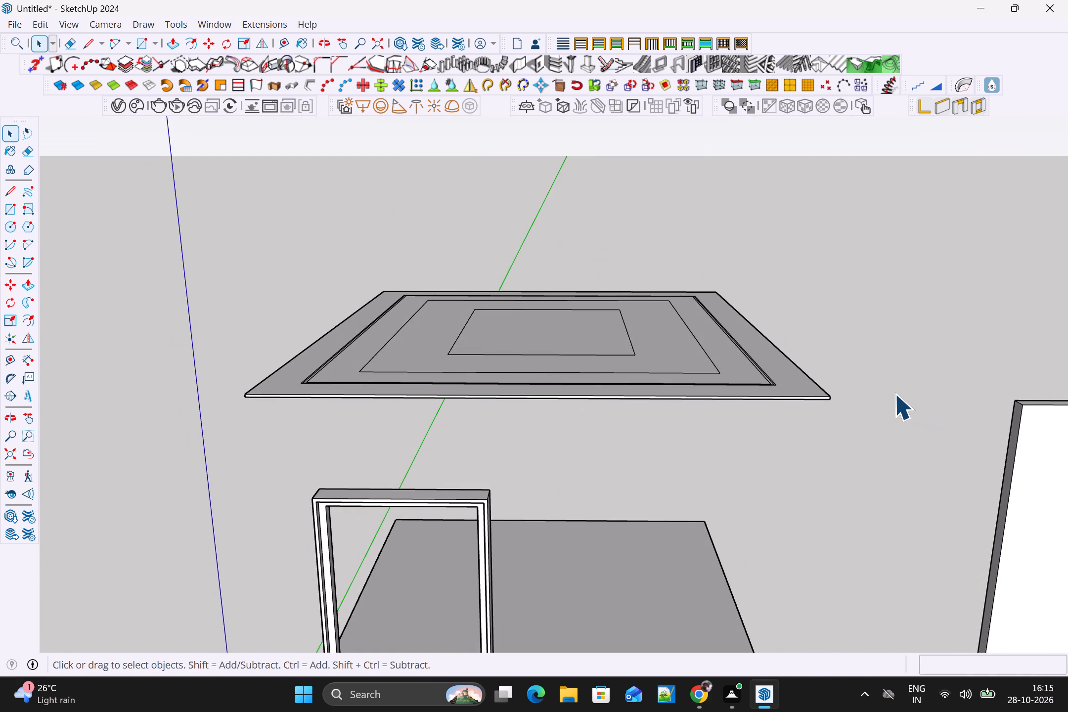
{"action": "scroll", "coordinate": [892, 393], "scroll_direction": "up", "scroll_amount": 4}
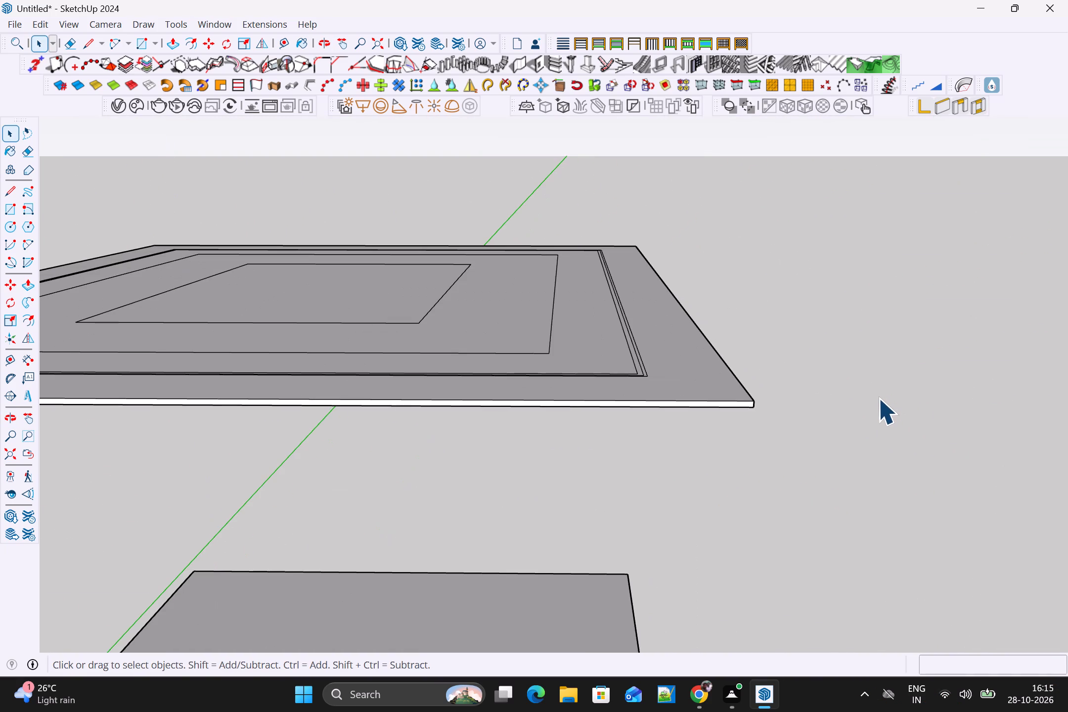
{"action": "scroll", "coordinate": [878, 398], "scroll_direction": "down", "scroll_amount": 1}
{"action": "scroll", "coordinate": [749, 364], "scroll_direction": "down", "scroll_amount": 3}
{"action": "middle_click_drag", "start_coordinate": [814, 390], "coordinate": [732, 473]}
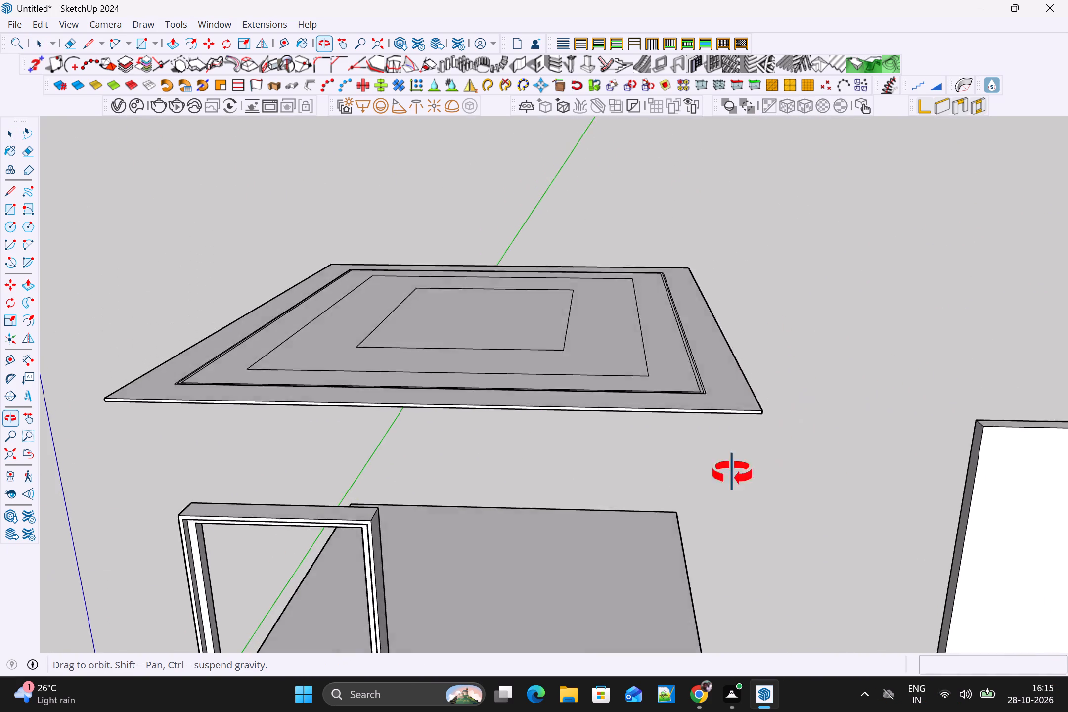
{"action": "middle_click_drag", "start_coordinate": [732, 473], "coordinate": [132, 601]}
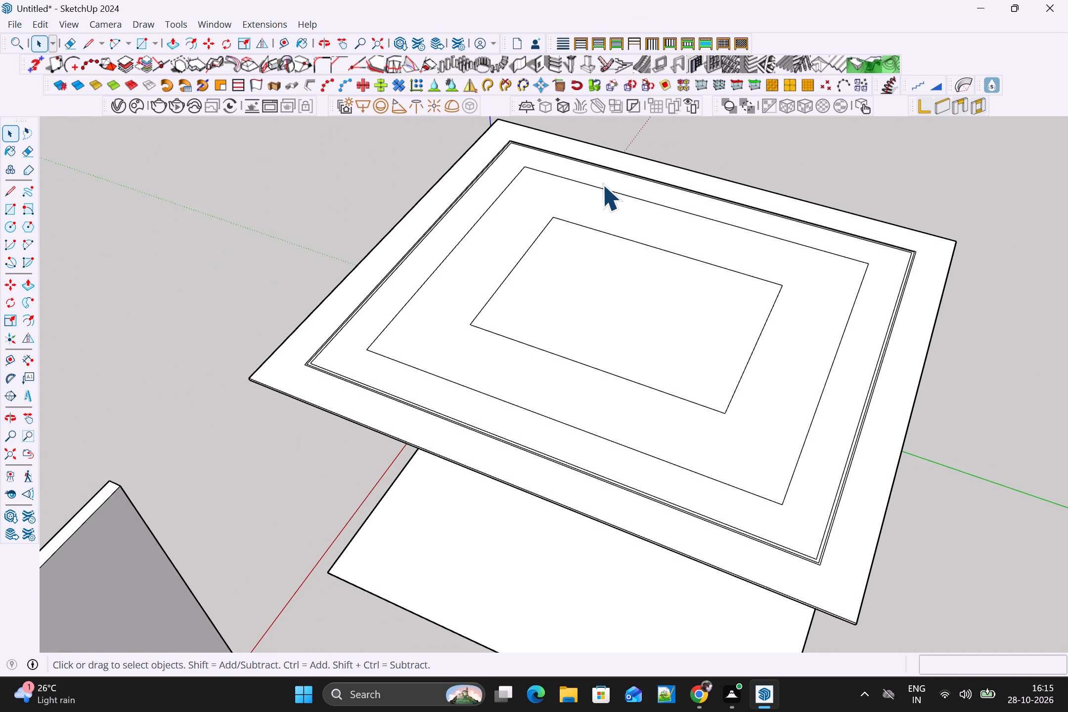
{"action": "scroll", "coordinate": [536, 174], "scroll_direction": "down", "scroll_amount": 2}
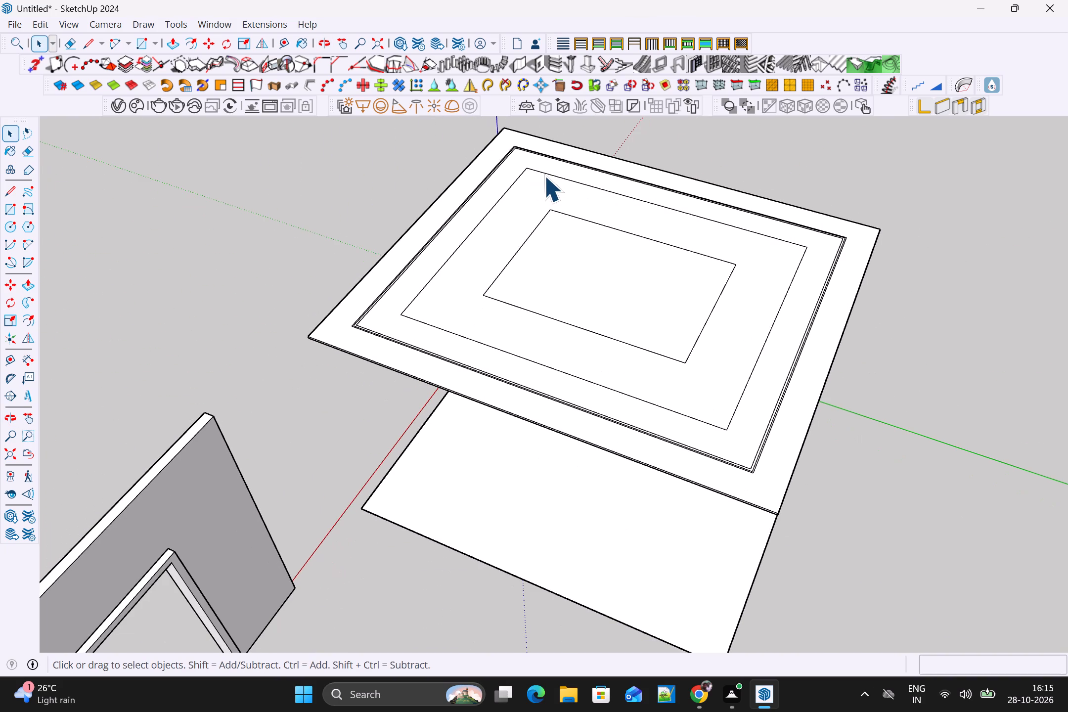
Draw a two-point arc tangent to both edges across one corner of the second-innermost roof rectangle, with a bulge of about 5 1/4".
{"action": "key", "text": "a"}
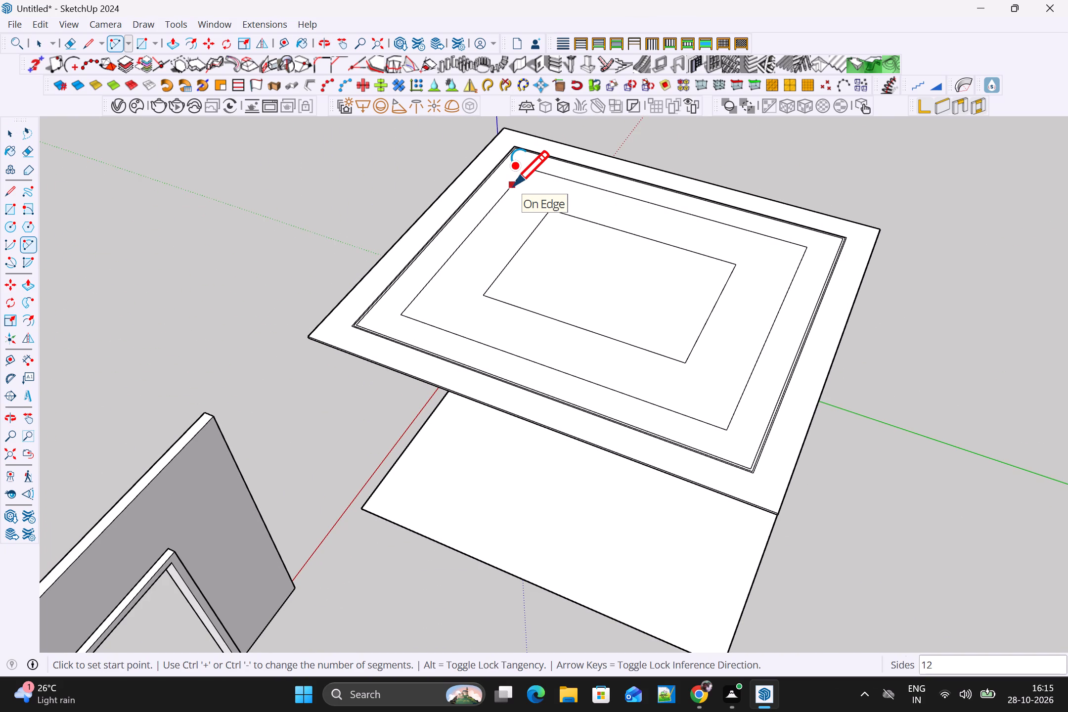
{"action": "scroll", "coordinate": [522, 186], "scroll_direction": "up", "scroll_amount": 4}
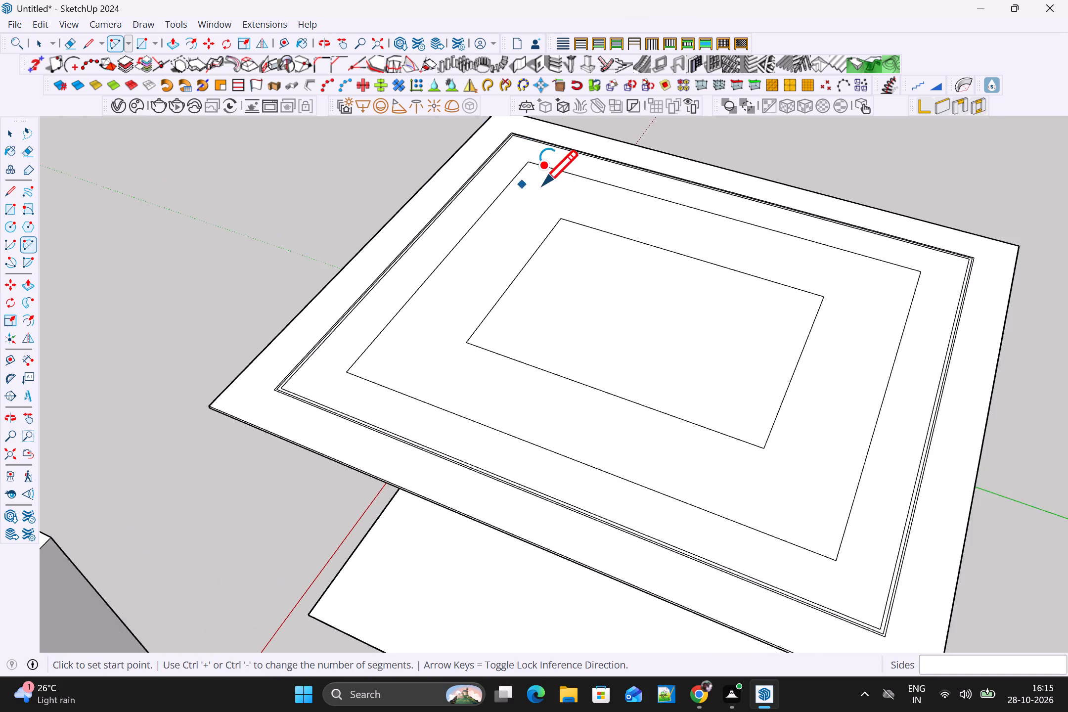
{"action": "left_click_drag", "start_coordinate": [495, 198], "coordinate": [503, 196]}
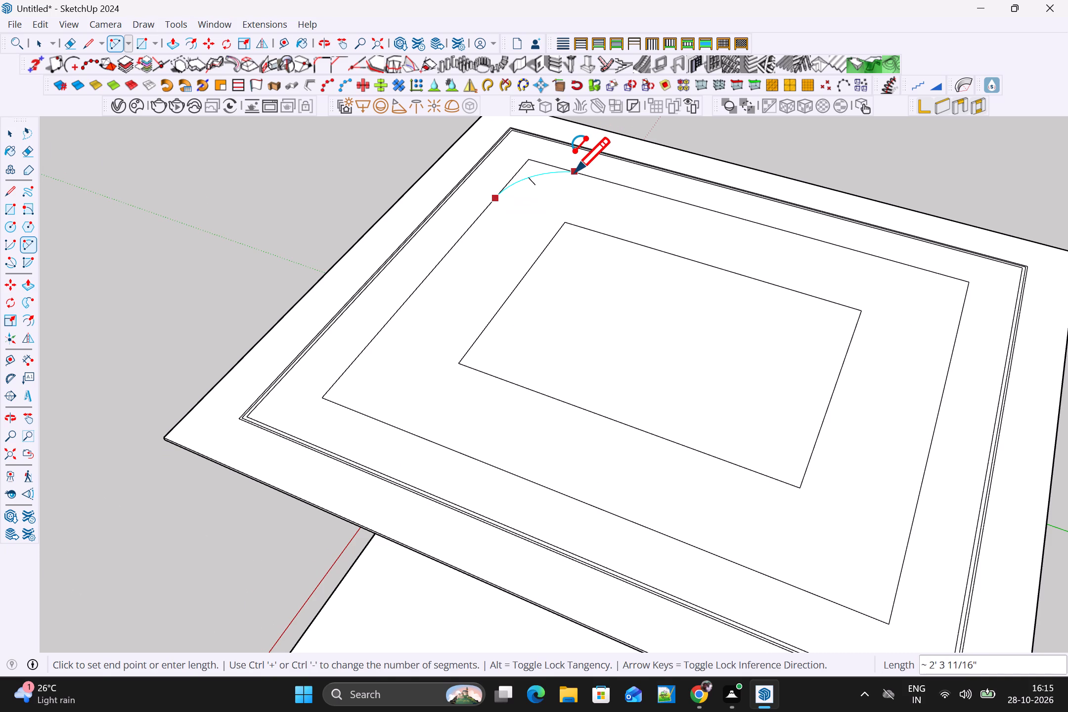
{"action": "scroll", "coordinate": [573, 173], "scroll_direction": "up", "scroll_amount": 3}
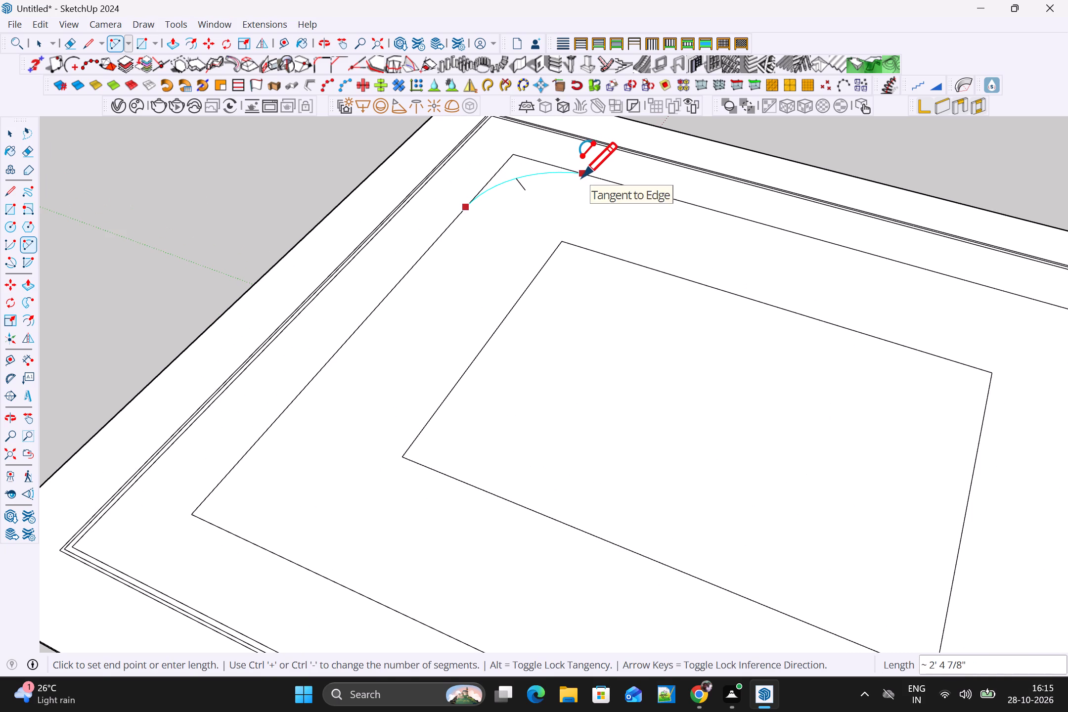
{"action": "left_click", "coordinate": [584, 179]}
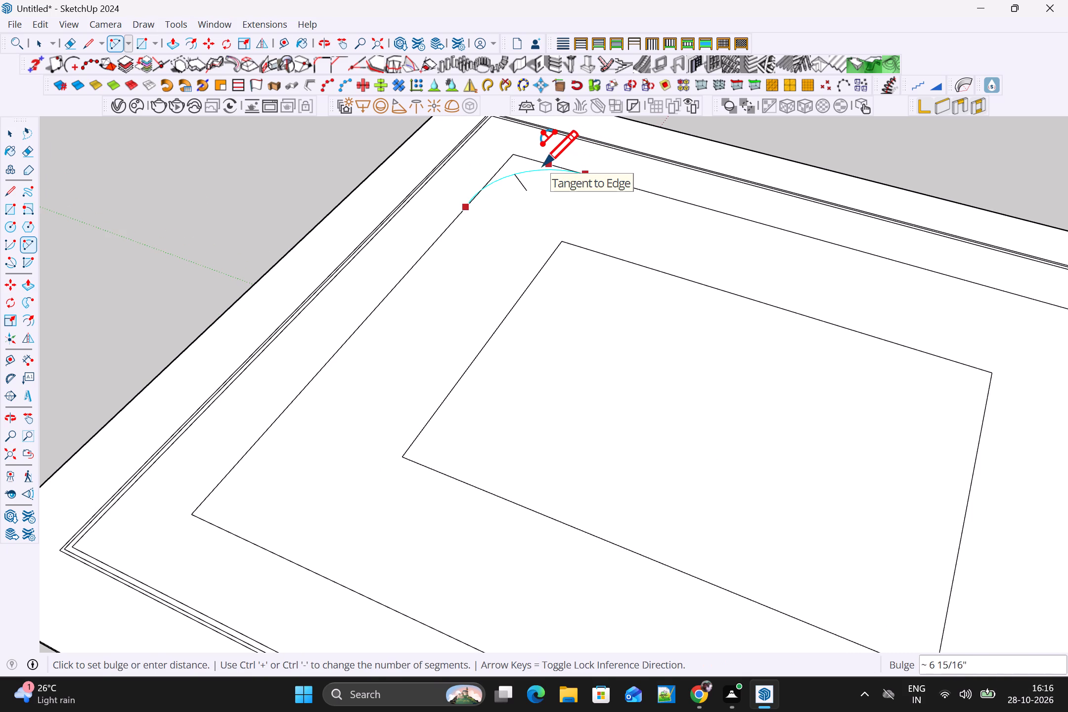
{"action": "scroll", "coordinate": [543, 167], "scroll_direction": "up", "scroll_amount": 4}
{"action": "left_click", "coordinate": [546, 174]}
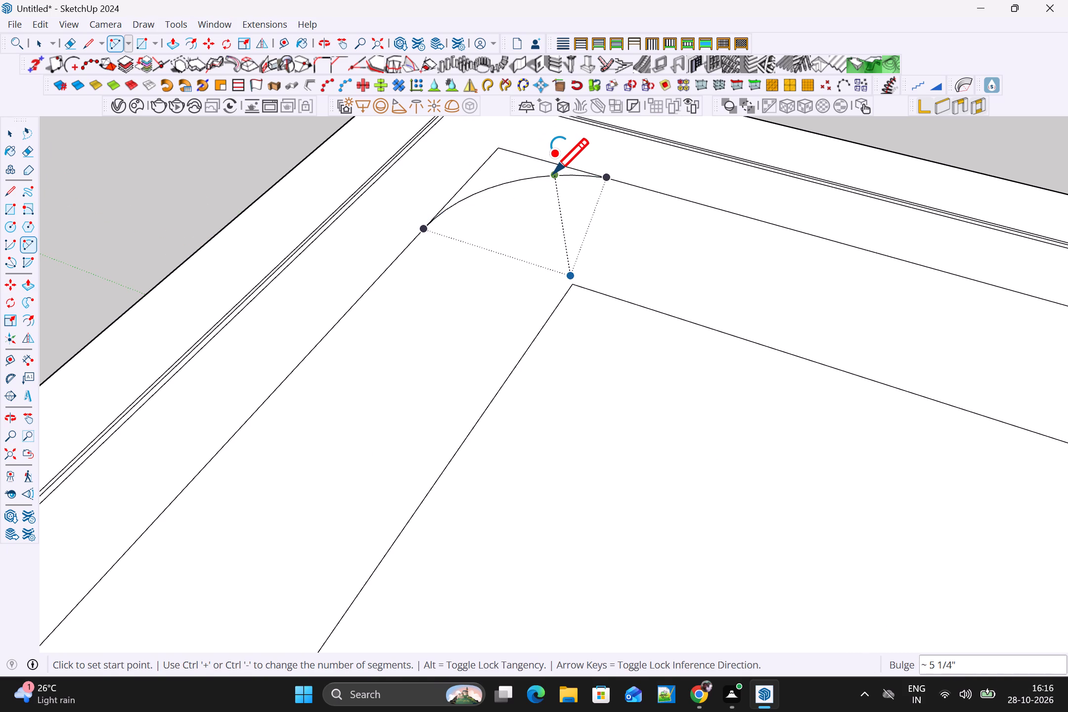
Round the second-innermost rectangle's other three corners and one corner of the innermost rectangle by repeating the tangent arc.
{"action": "scroll", "coordinate": [556, 177], "scroll_direction": "down", "scroll_amount": 12}
{"action": "scroll", "coordinate": [630, 448], "scroll_direction": "down", "scroll_amount": 3}
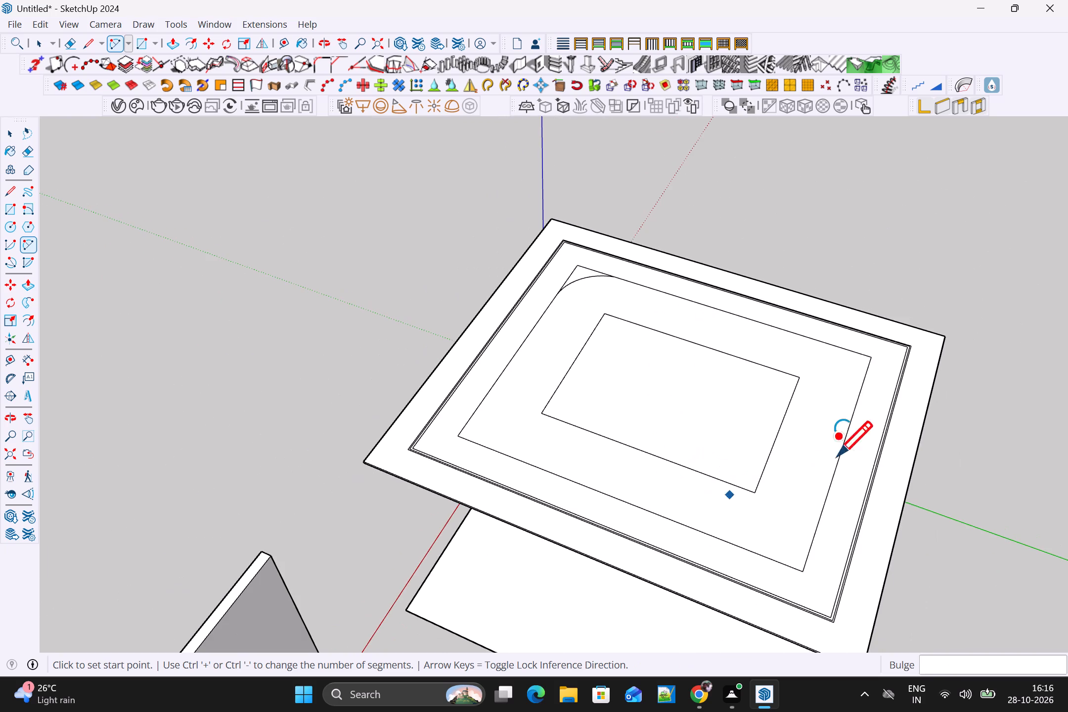
{"action": "double_click", "coordinate": [844, 371]}
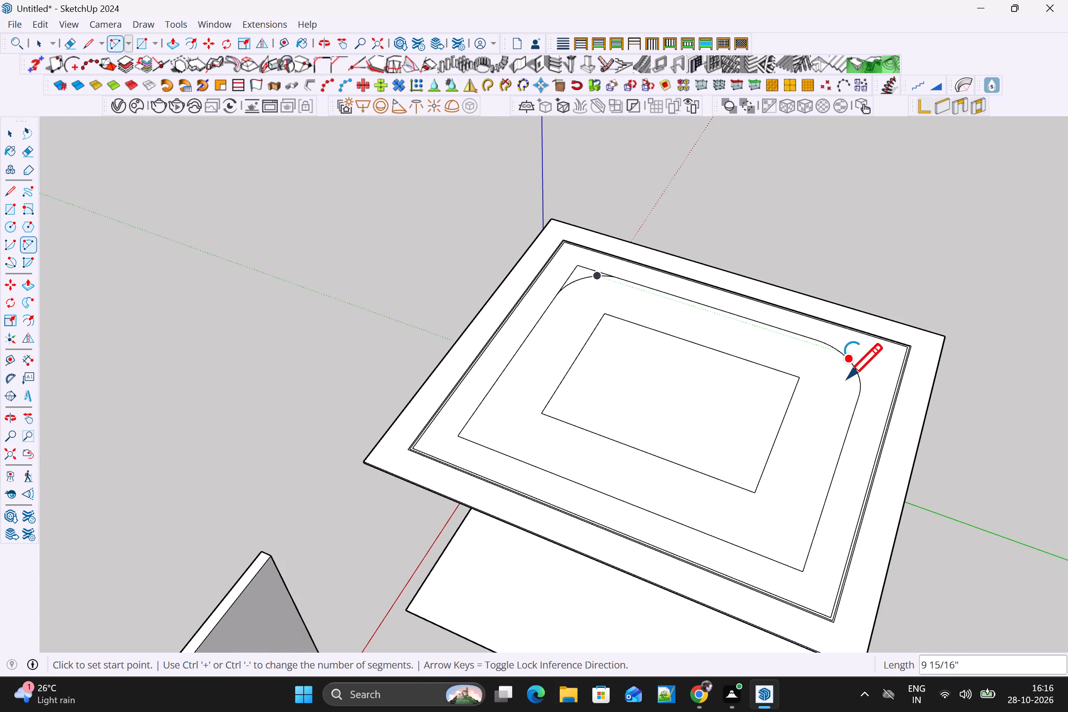
{"action": "double_click", "coordinate": [786, 538]}
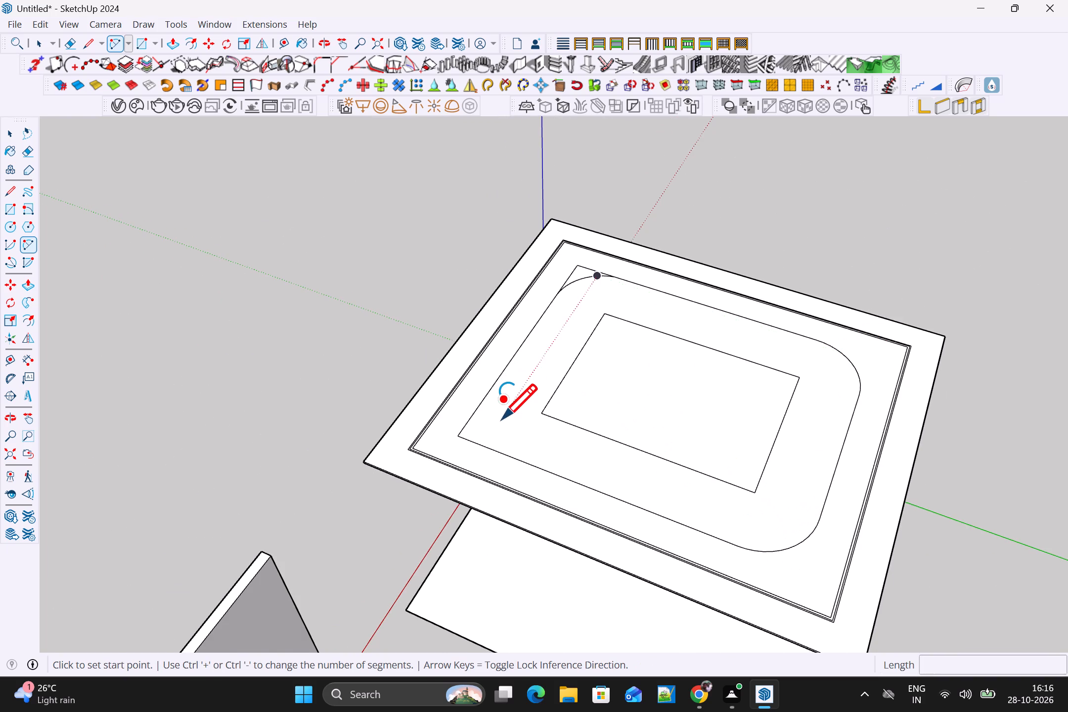
{"action": "double_click", "coordinate": [502, 420]}
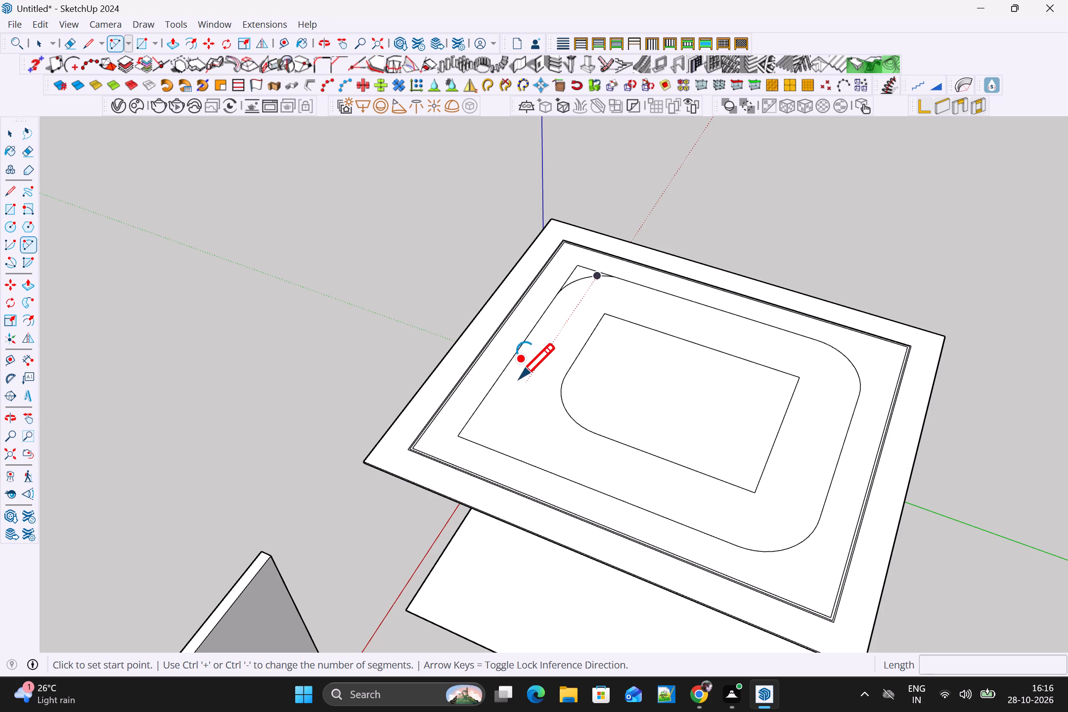
{"action": "left_click", "coordinate": [499, 422]}
{"action": "left_click", "coordinate": [501, 420]}
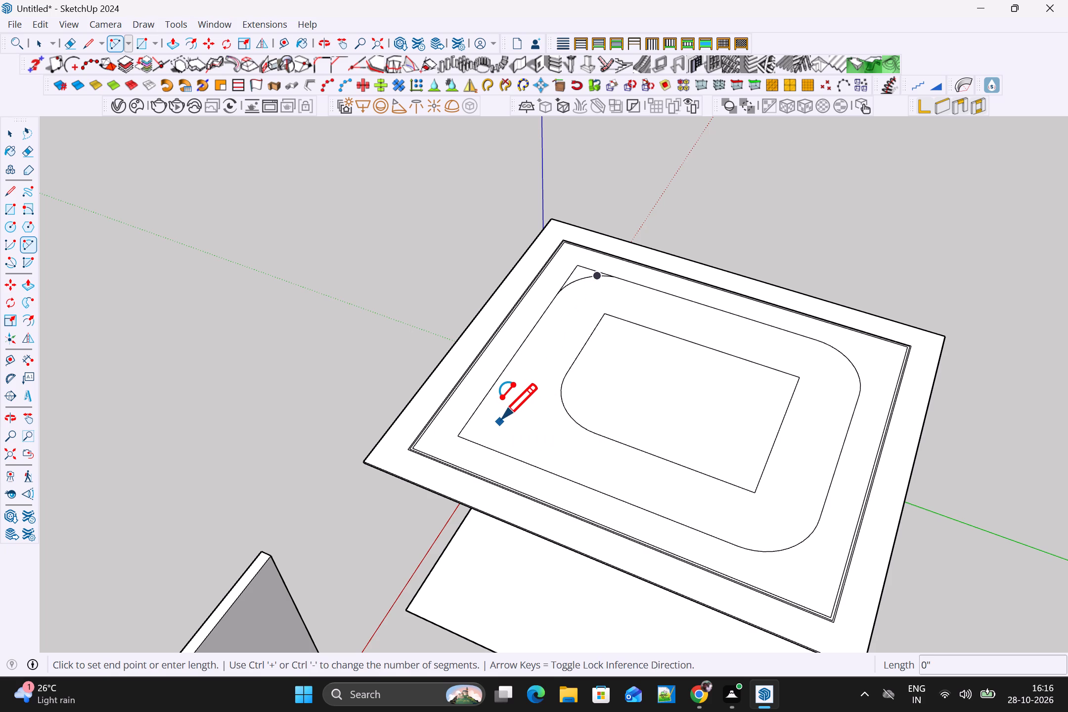
{"action": "double_click", "coordinate": [502, 419]}
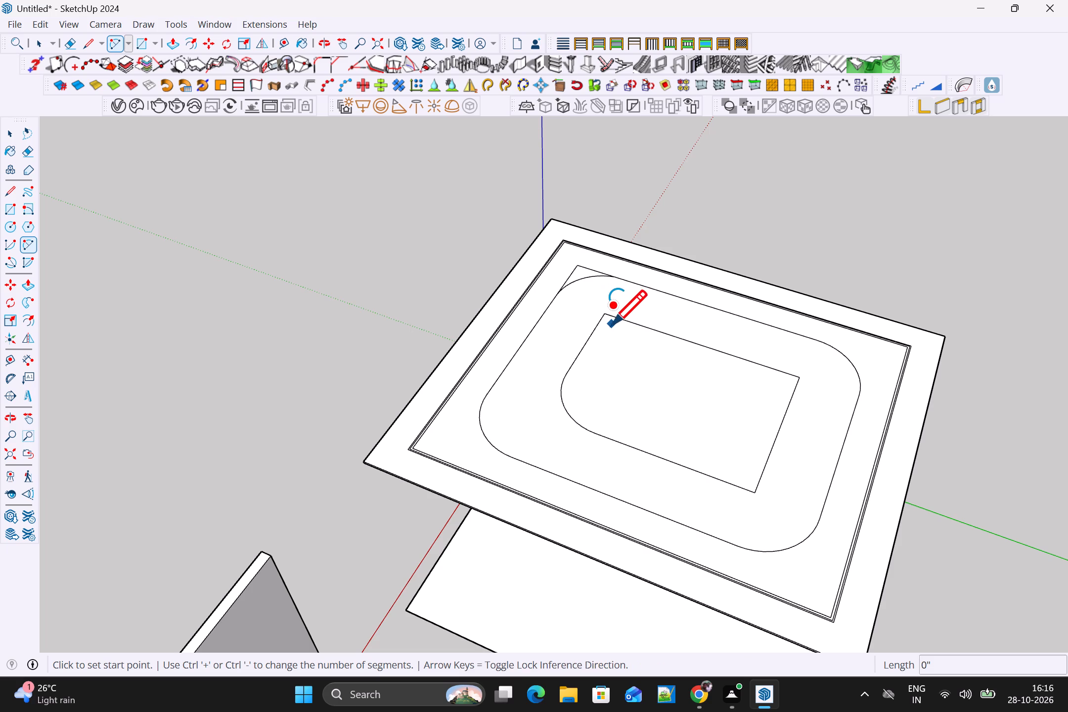
Round the remaining three corners of the innermost rectangle by repeating the tangent arc.
{"action": "double_click", "coordinate": [607, 333]}
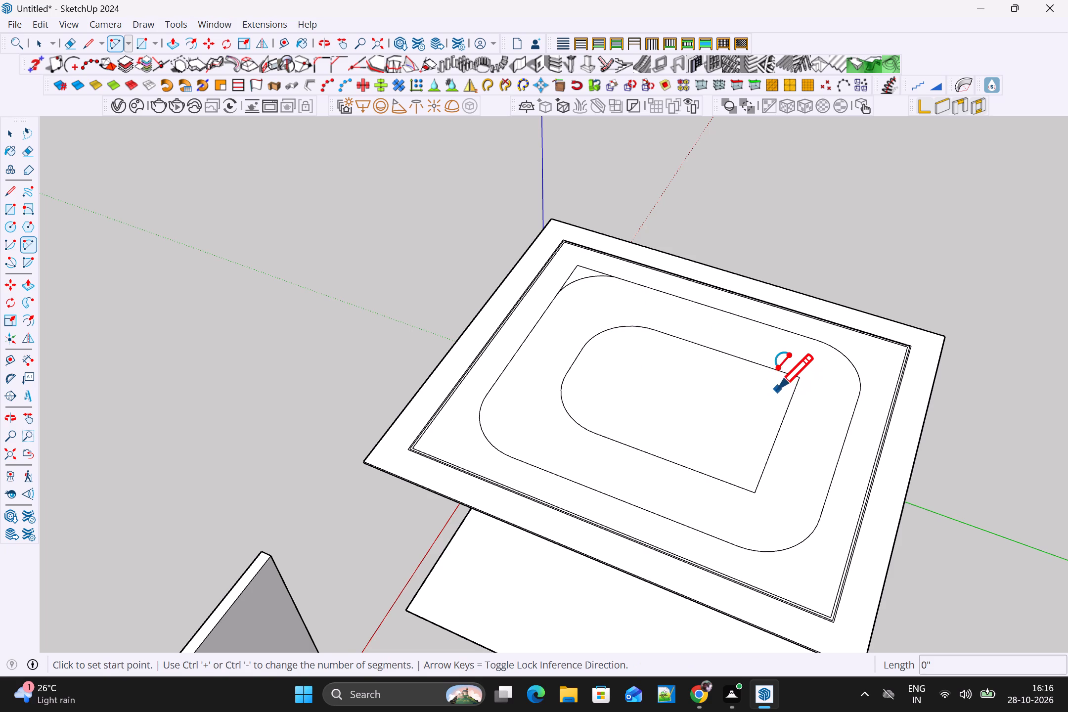
{"action": "double_click", "coordinate": [778, 389]}
{"action": "double_click", "coordinate": [743, 464]}
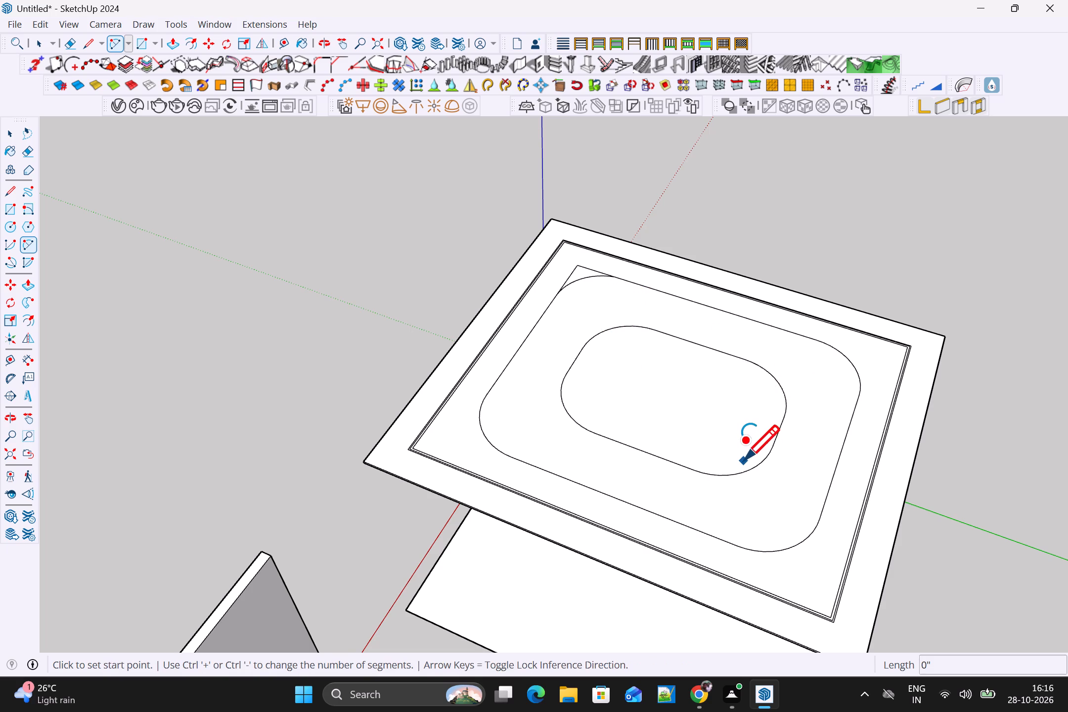
Erase the leftover sharp corner edges outside the first arc on the outer rounded outline.
{"action": "scroll", "coordinate": [784, 446], "scroll_direction": "down", "scroll_amount": 3}
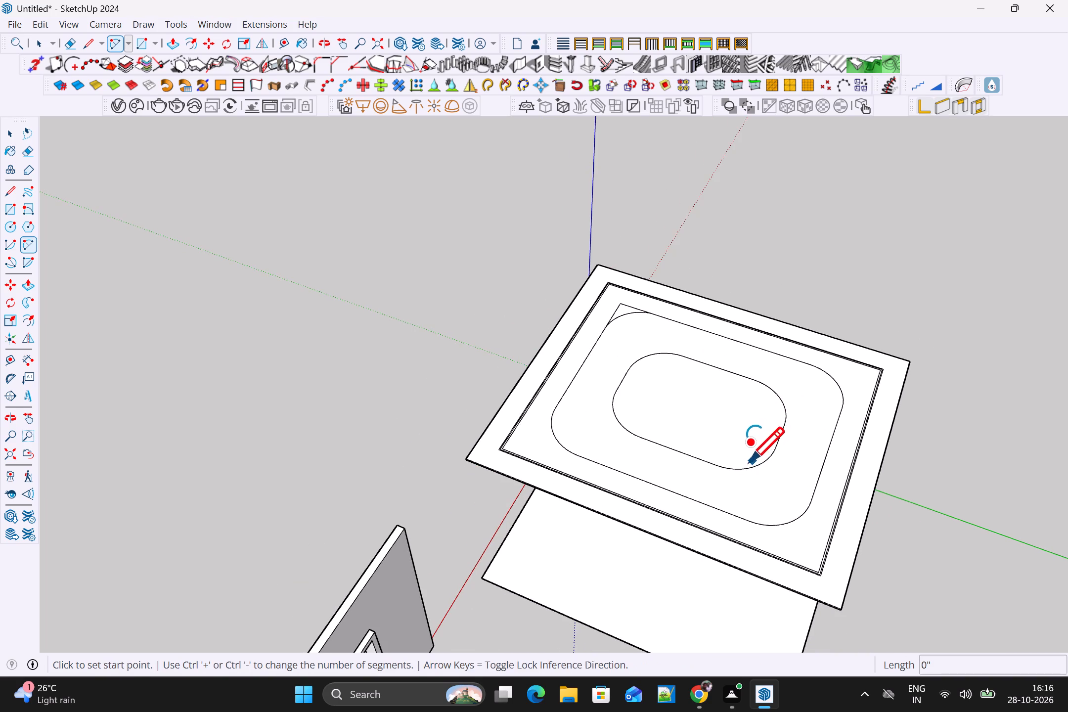
{"action": "middle_click_drag", "start_coordinate": [749, 463], "coordinate": [766, 497]}
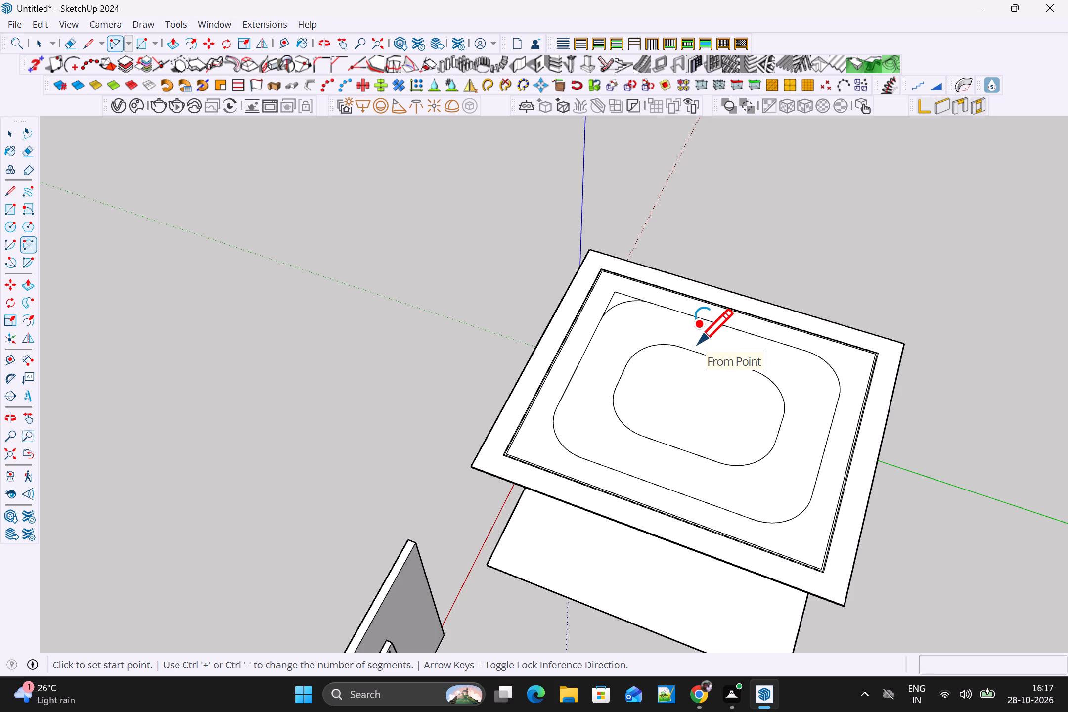
{"action": "key", "text": "e"}
{"action": "scroll", "coordinate": [626, 283], "scroll_direction": "up", "scroll_amount": 8}
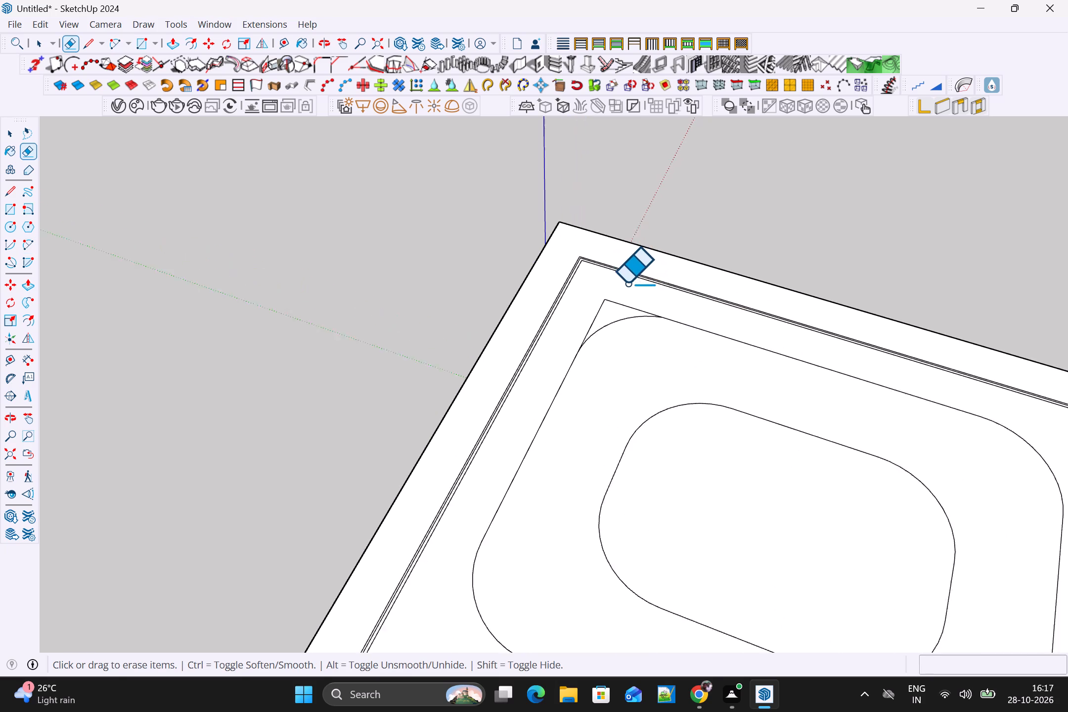
{"action": "left_click_drag", "start_coordinate": [623, 307], "coordinate": [590, 321]}
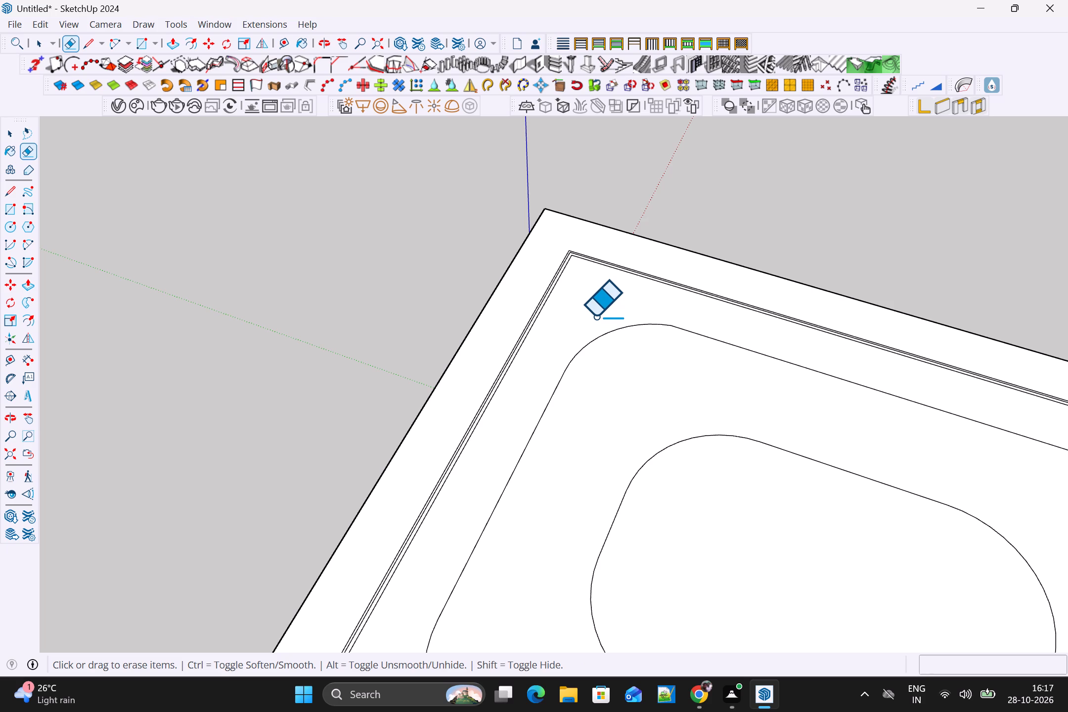
Select the roof's innermost rounded face and examine the slab's nested outlines, including the narrow border bands at one corner.
{"action": "scroll", "coordinate": [595, 316], "scroll_direction": "down", "scroll_amount": 2}
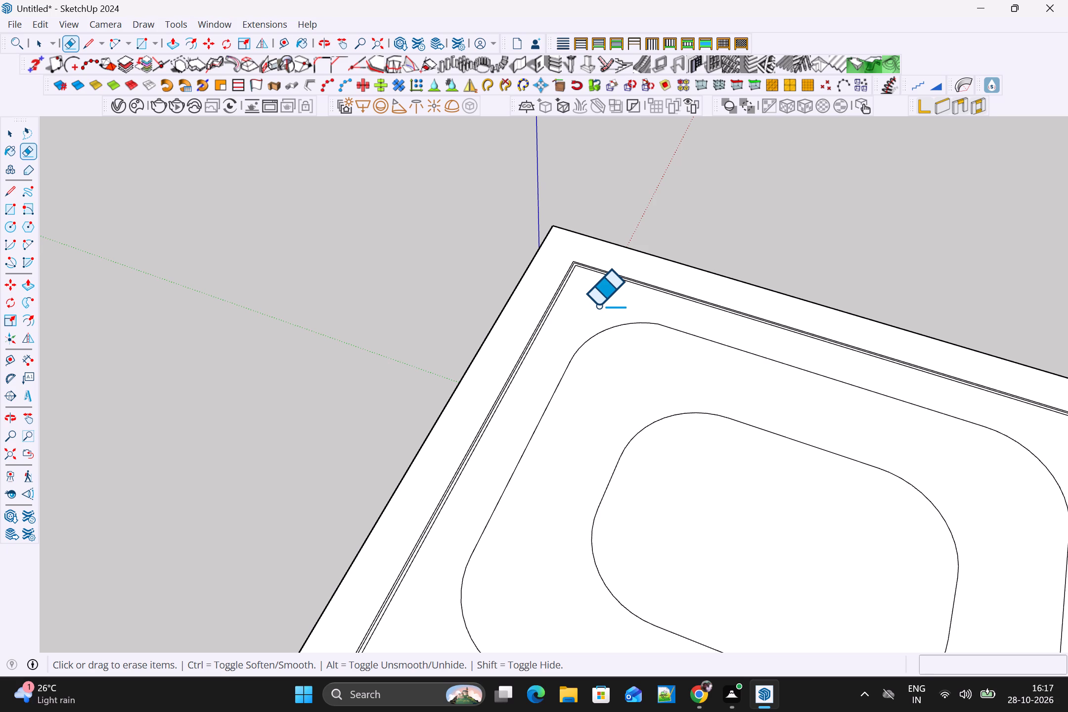
{"action": "scroll", "coordinate": [597, 308], "scroll_direction": "down", "scroll_amount": 3}
{"action": "scroll", "coordinate": [678, 415], "scroll_direction": "down", "scroll_amount": 3}
{"action": "middle_click_drag", "start_coordinate": [729, 429], "coordinate": [834, 257]}
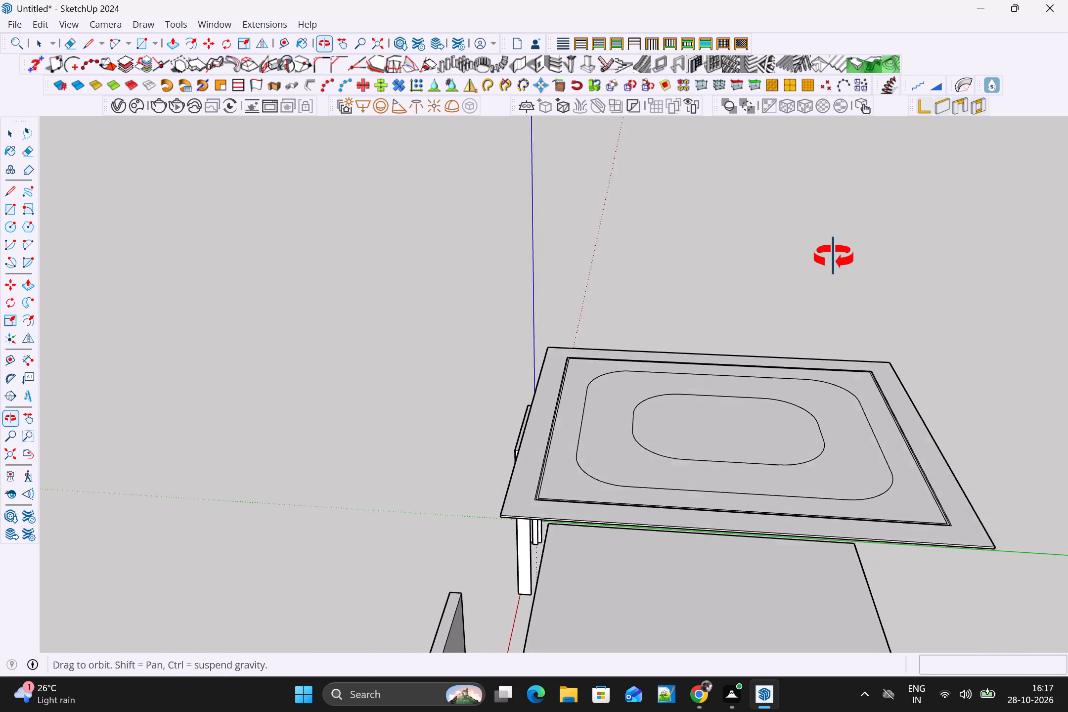
{"action": "middle_click_drag", "start_coordinate": [834, 257], "coordinate": [835, 257]}
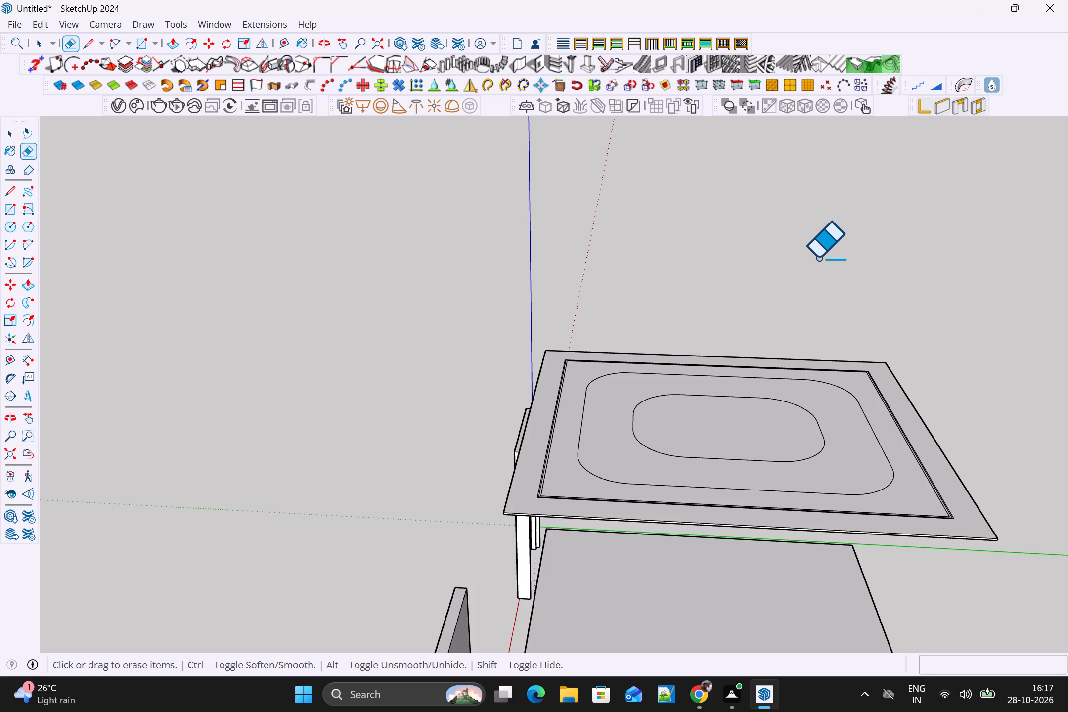
{"action": "key", "text": "space"}
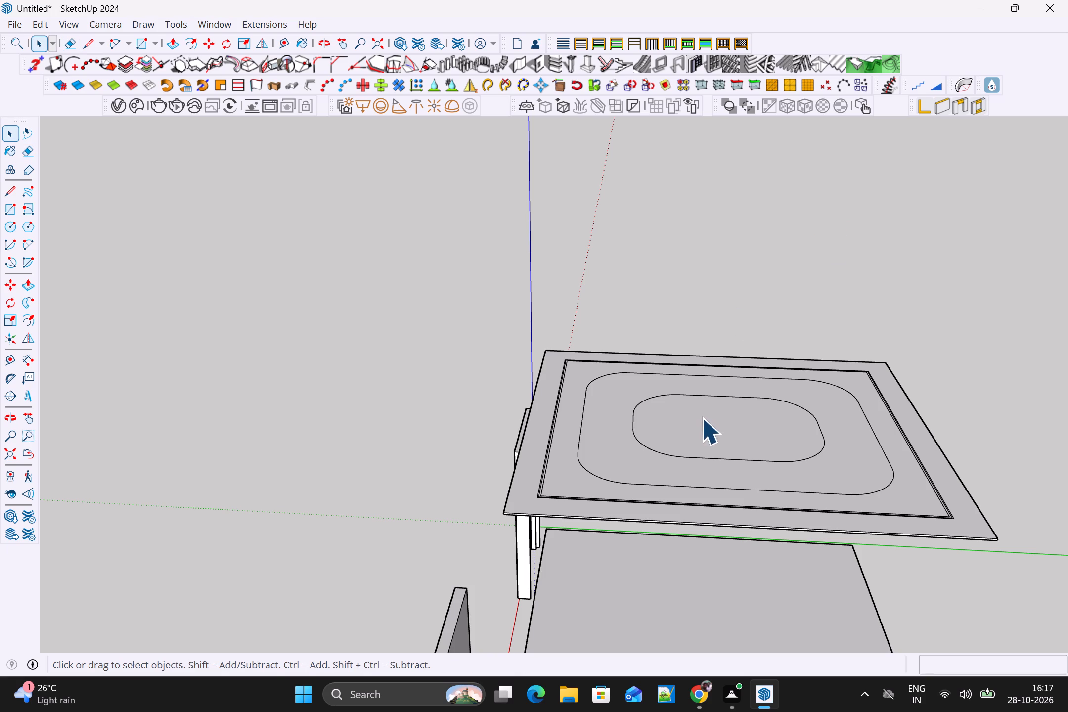
{"action": "left_click", "coordinate": [701, 418]}
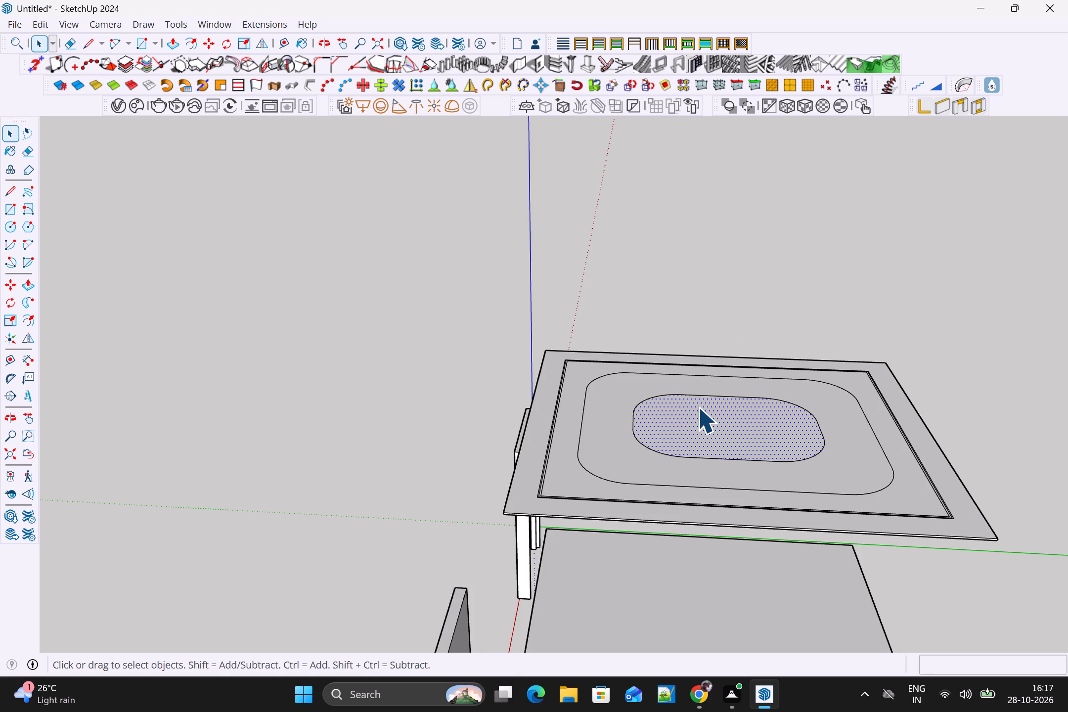
{"action": "middle_click_drag", "start_coordinate": [699, 405], "coordinate": [868, 494]}
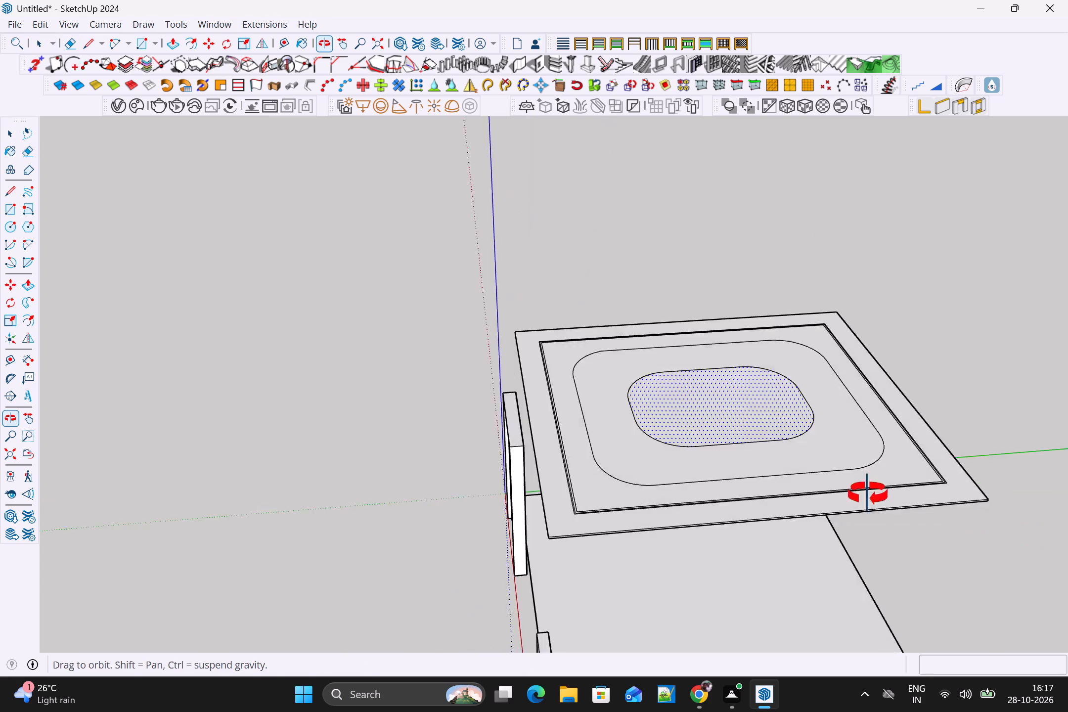
{"action": "middle_click_drag", "start_coordinate": [868, 494], "coordinate": [1067, 530]}
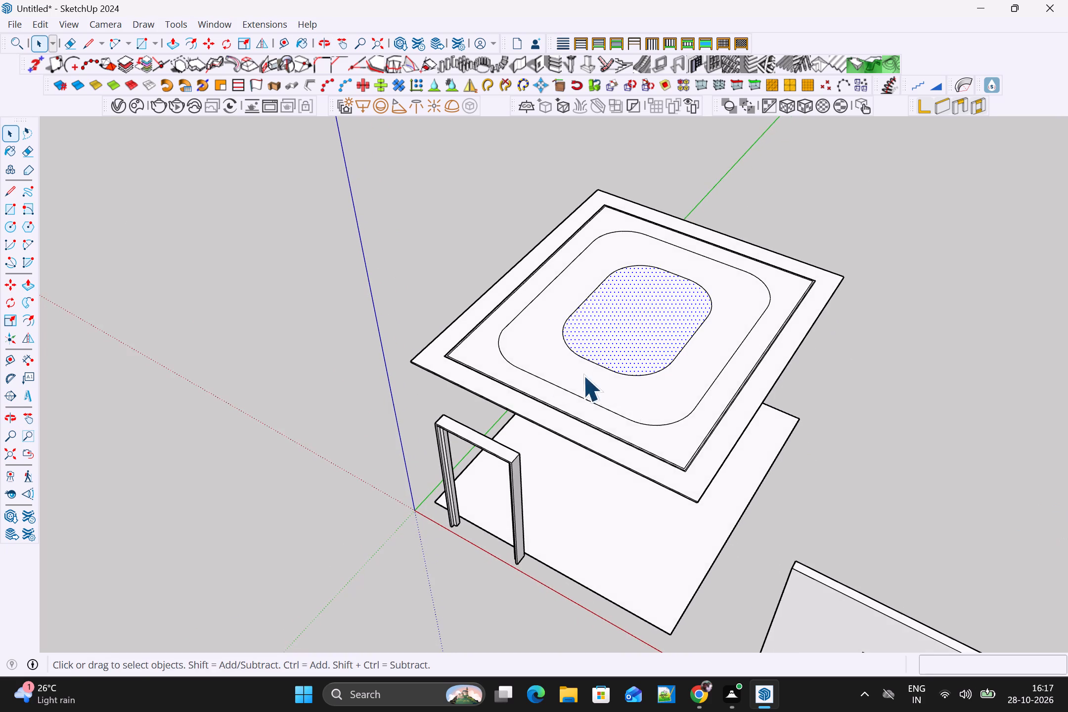
{"action": "scroll", "coordinate": [548, 370], "scroll_direction": "up", "scroll_amount": 4}
{"action": "middle_click_drag", "start_coordinate": [546, 397], "coordinate": [752, 84]}
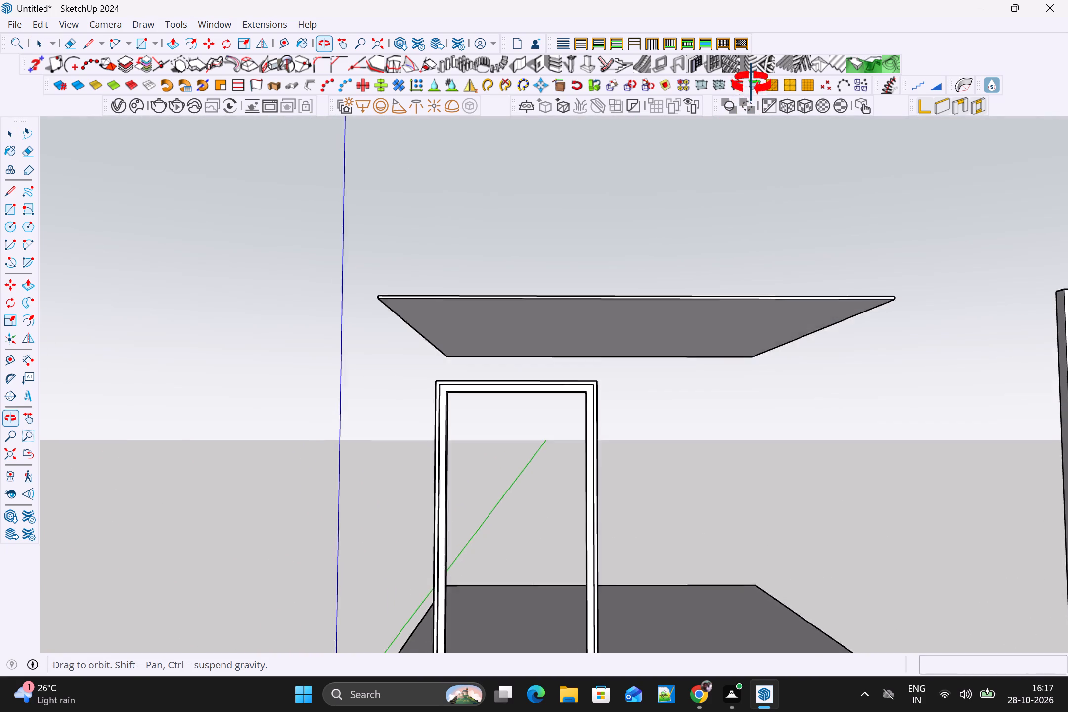
{"action": "middle_click_drag", "start_coordinate": [752, 84], "coordinate": [722, 273]}
{"action": "scroll", "coordinate": [825, 336], "scroll_direction": "up", "scroll_amount": 4}
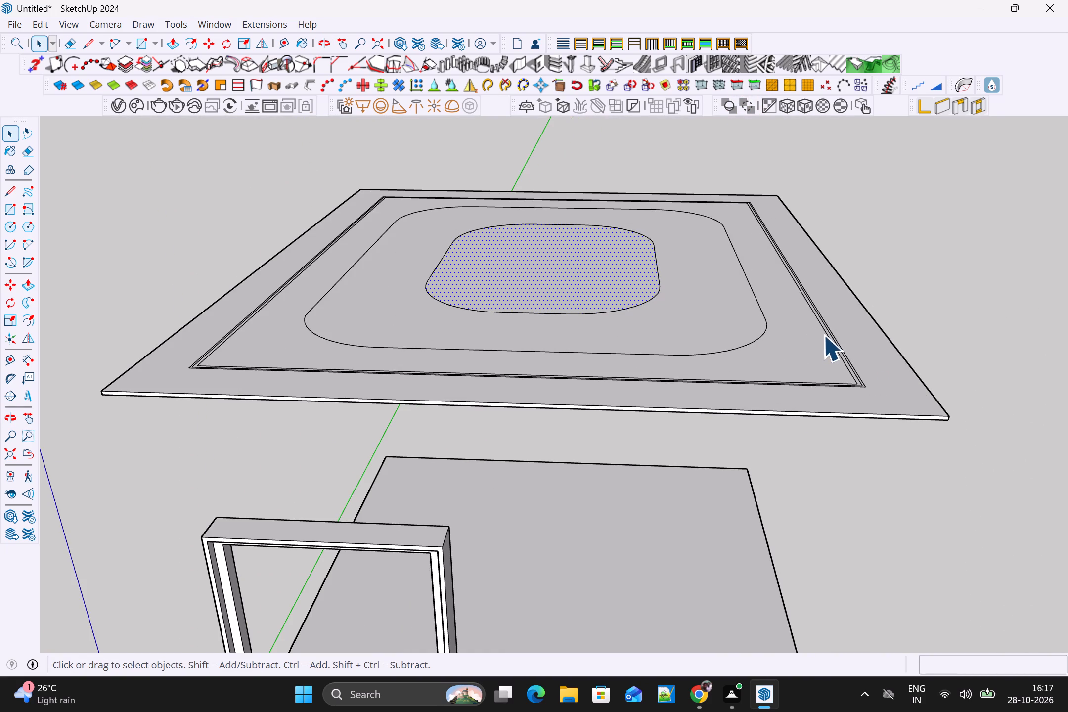
{"action": "middle_click_drag", "start_coordinate": [821, 336], "coordinate": [801, 400]}
{"action": "scroll", "coordinate": [801, 395], "scroll_direction": "up", "scroll_amount": 1}
{"action": "scroll", "coordinate": [805, 399], "scroll_direction": "down", "scroll_amount": 1}
{"action": "scroll", "coordinate": [881, 340], "scroll_direction": "up", "scroll_amount": 5}
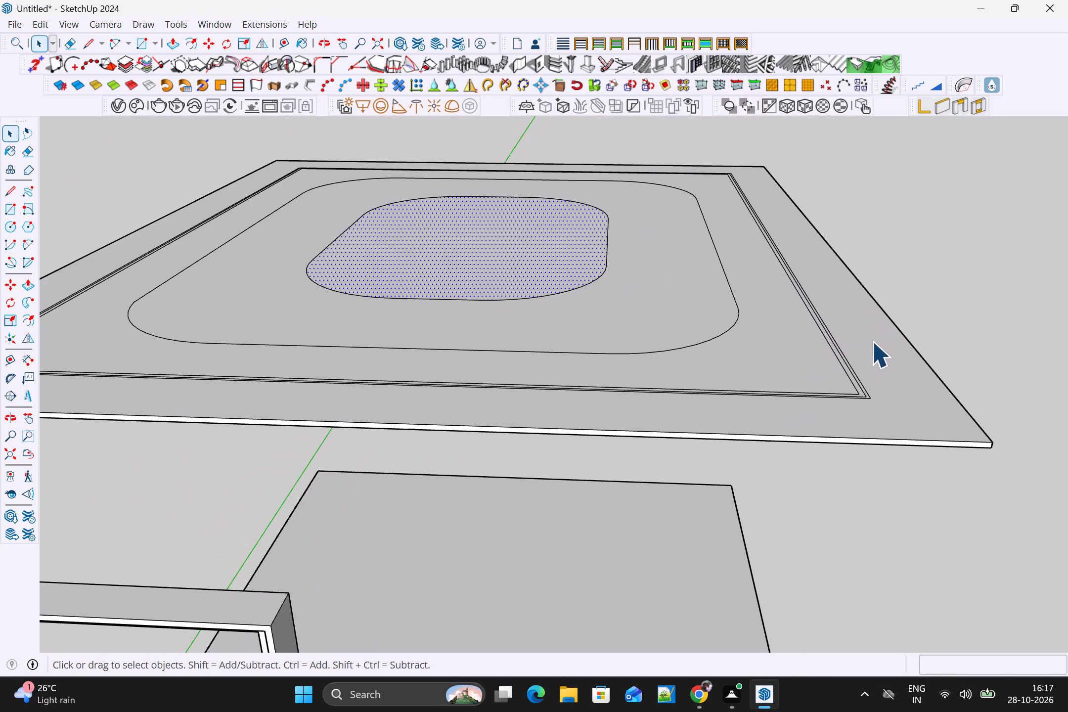
{"action": "middle_click_drag", "start_coordinate": [856, 342], "coordinate": [1067, 470]}
{"action": "scroll", "coordinate": [952, 380], "scroll_direction": "up", "scroll_amount": 5}
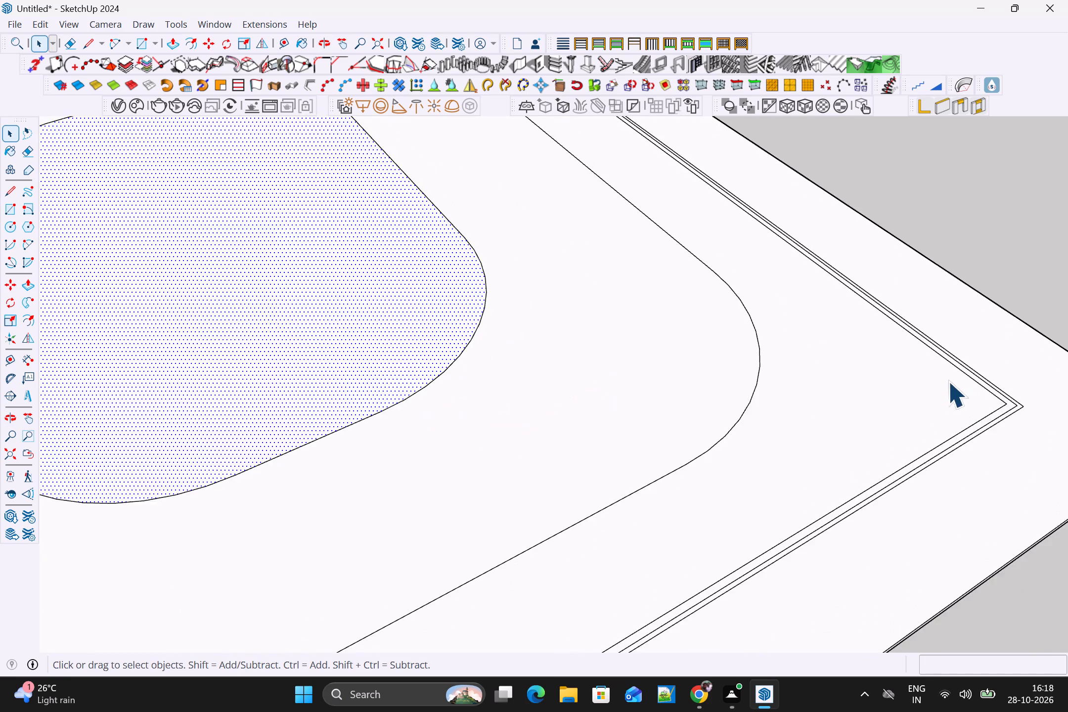
{"action": "scroll", "coordinate": [948, 381], "scroll_direction": "up", "scroll_amount": 6}
{"action": "scroll", "coordinate": [1003, 408], "scroll_direction": "down", "scroll_amount": 5}
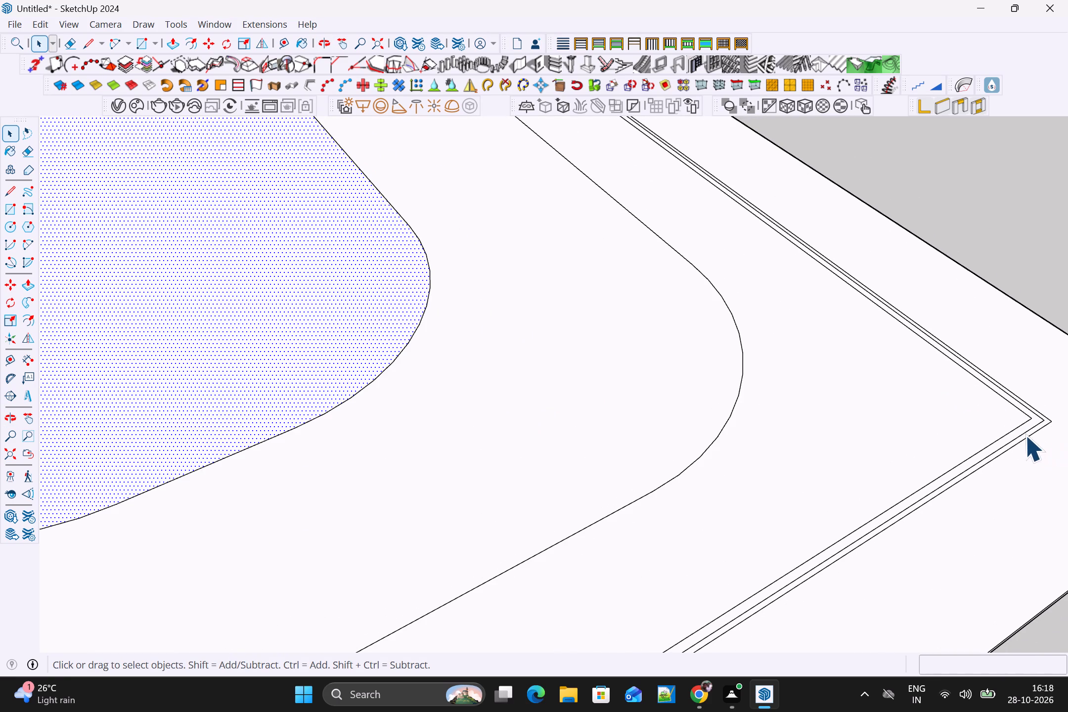
{"action": "middle_click_drag", "start_coordinate": [986, 399], "coordinate": [775, 336], "text": "shift"}
{"action": "scroll", "coordinate": [840, 322], "scroll_direction": "up", "scroll_amount": 5}
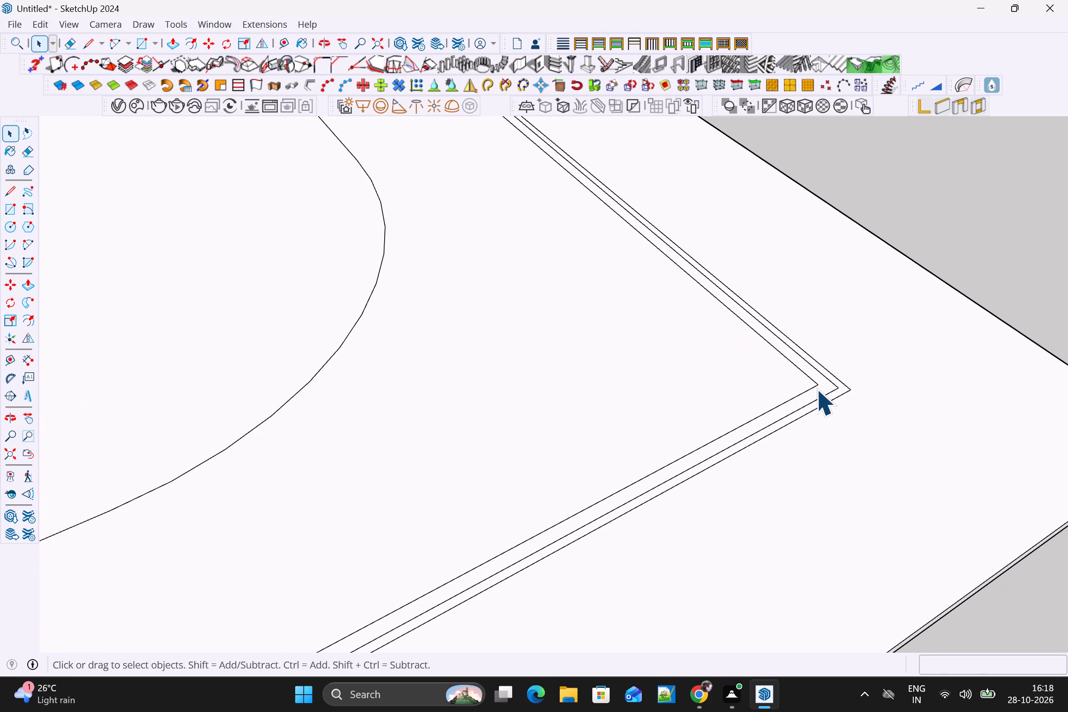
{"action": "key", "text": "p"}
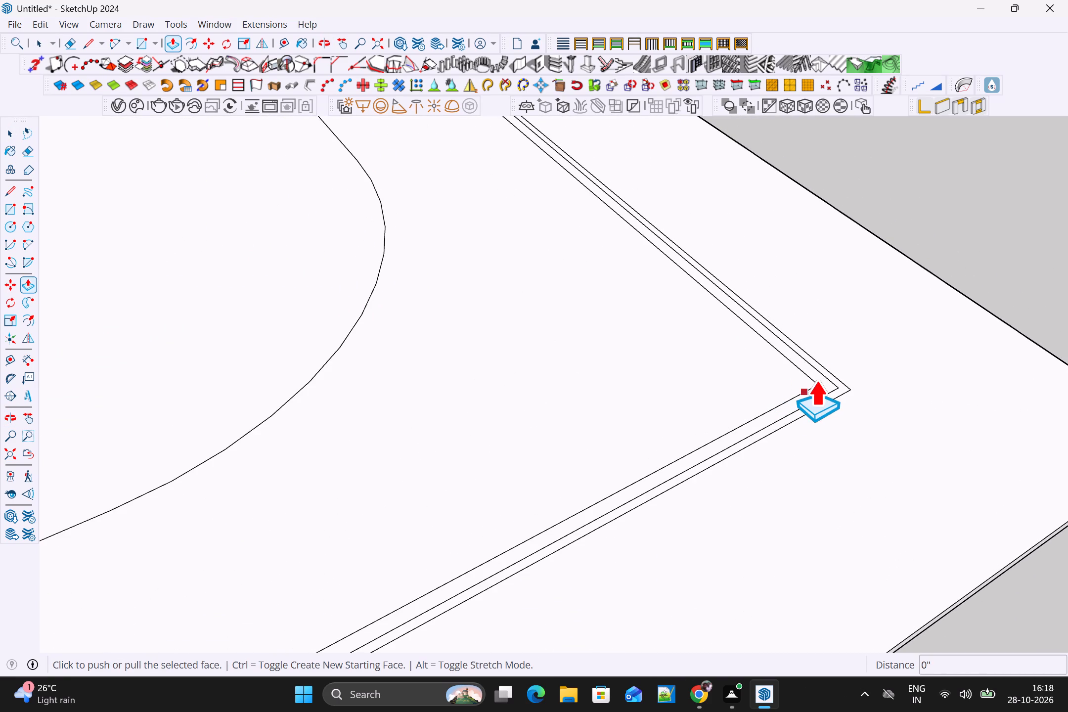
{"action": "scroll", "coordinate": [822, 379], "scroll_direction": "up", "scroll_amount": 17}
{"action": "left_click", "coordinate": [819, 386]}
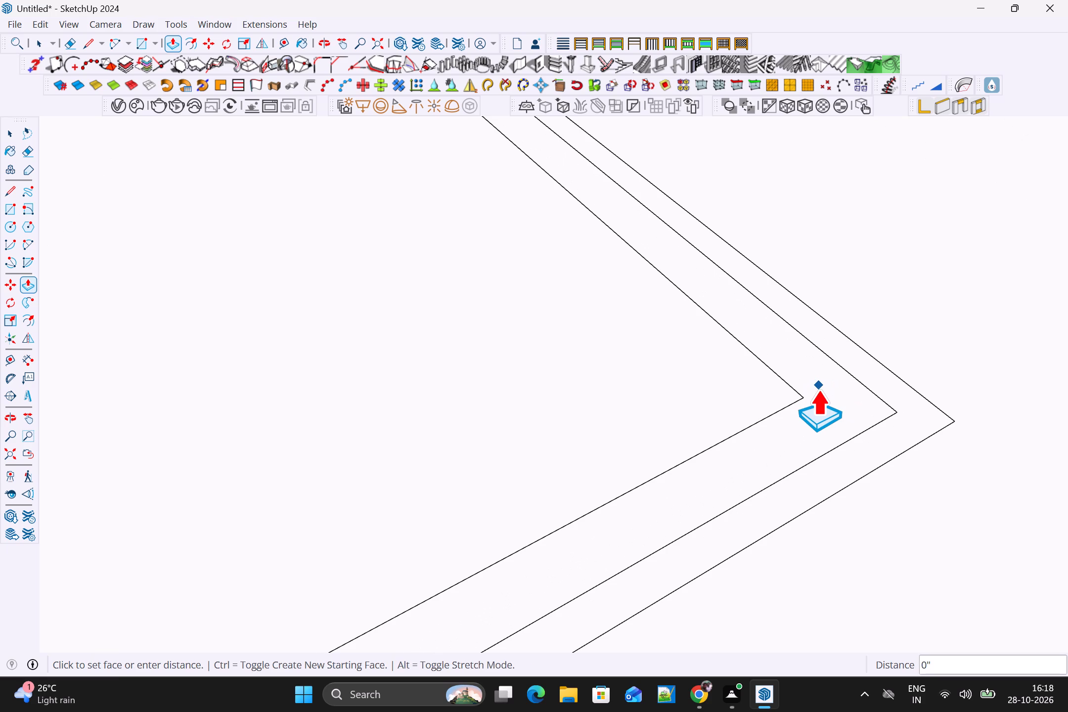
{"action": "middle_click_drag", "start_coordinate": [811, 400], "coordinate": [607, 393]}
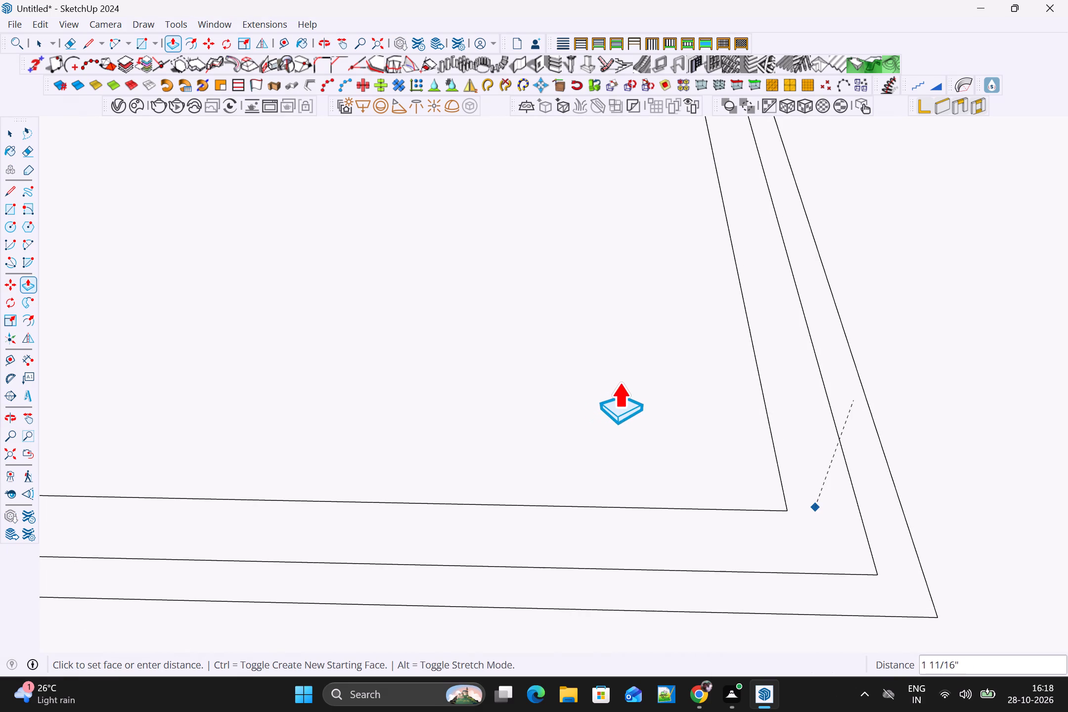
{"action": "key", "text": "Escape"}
Push the wider, inner one of the two narrow border bands on the roof slab down by 3/16".
{"action": "key", "text": "space"}
{"action": "left_click", "coordinate": [796, 419]}
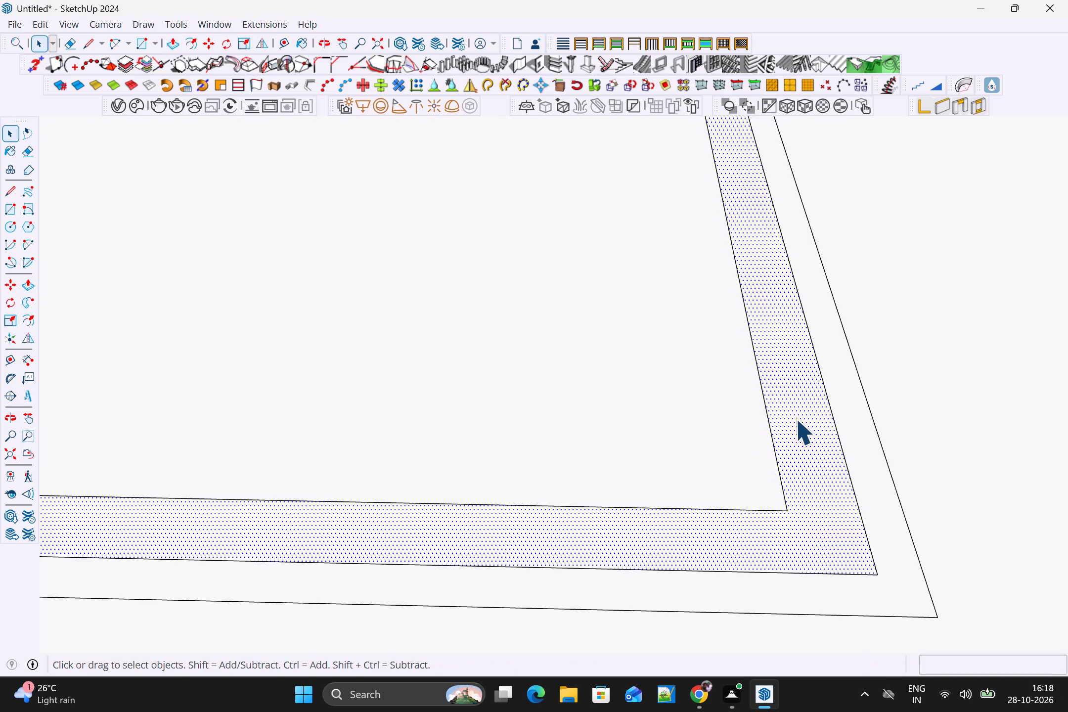
{"action": "key", "text": "p"}
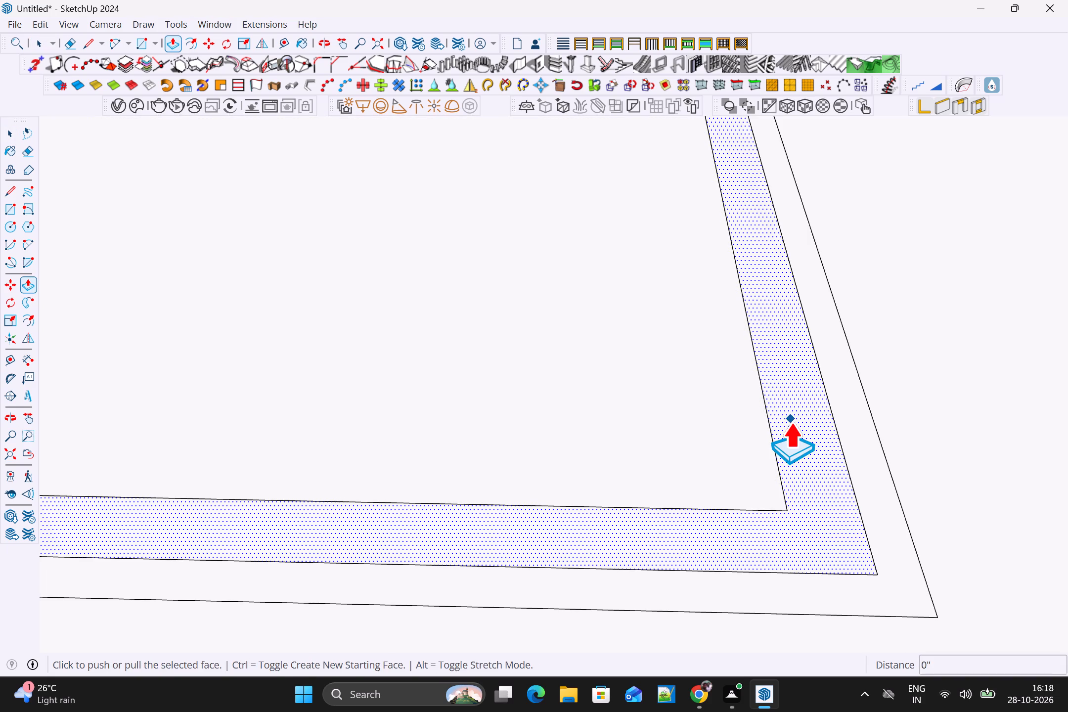
{"action": "left_click", "coordinate": [791, 421]}
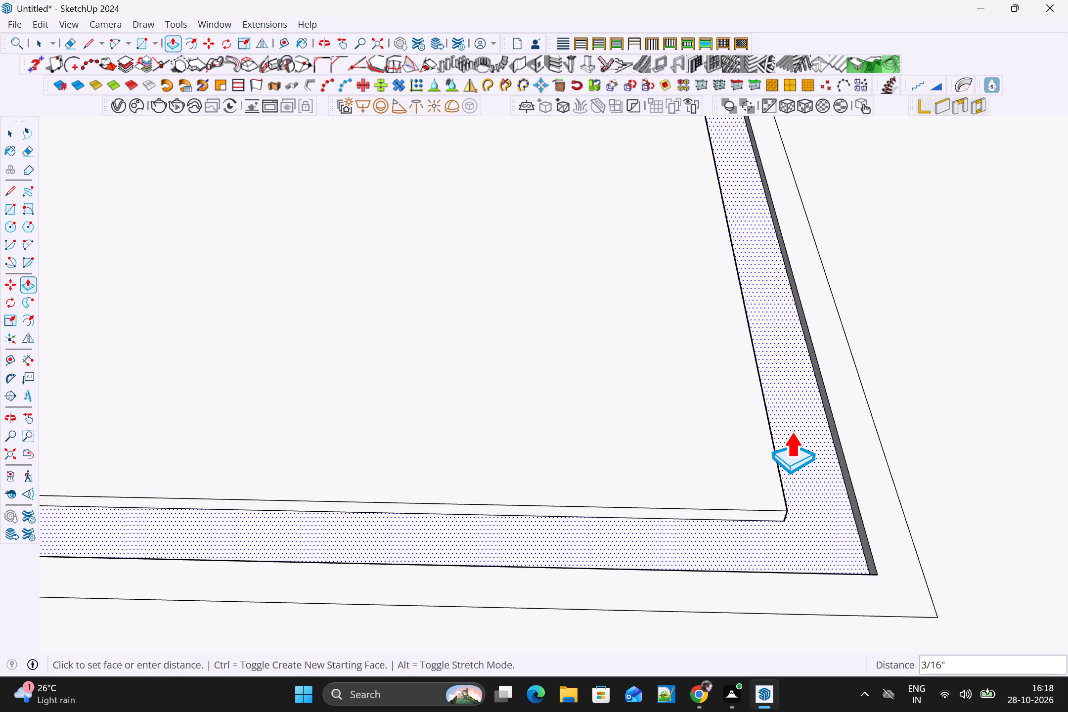
{"action": "left_click", "coordinate": [793, 431]}
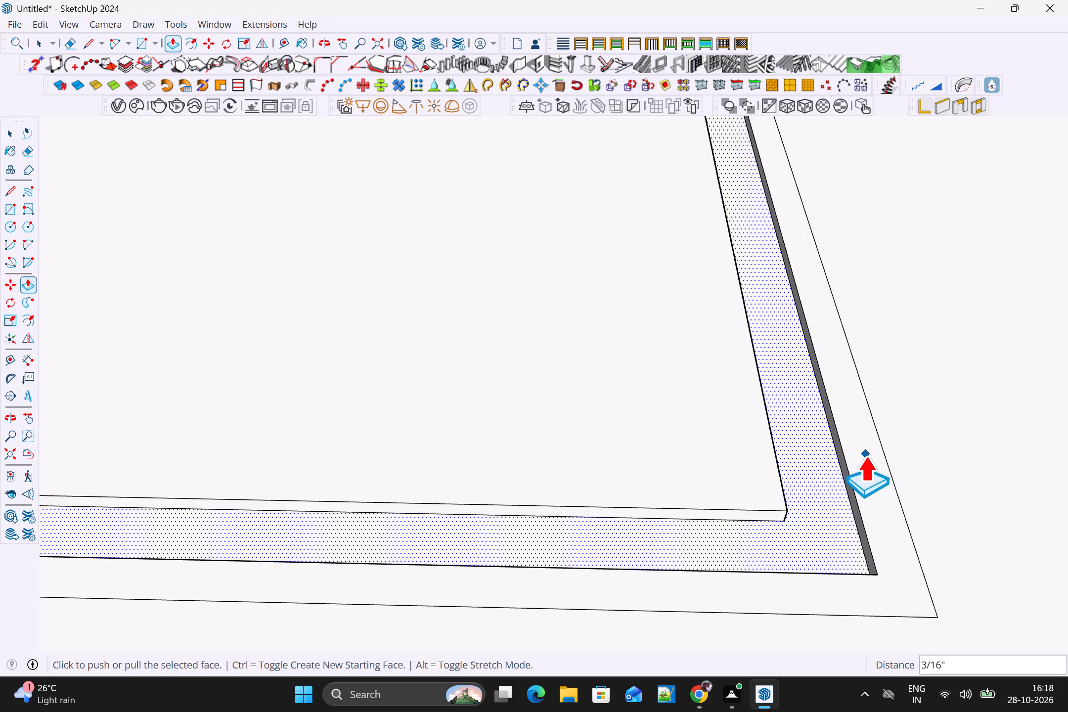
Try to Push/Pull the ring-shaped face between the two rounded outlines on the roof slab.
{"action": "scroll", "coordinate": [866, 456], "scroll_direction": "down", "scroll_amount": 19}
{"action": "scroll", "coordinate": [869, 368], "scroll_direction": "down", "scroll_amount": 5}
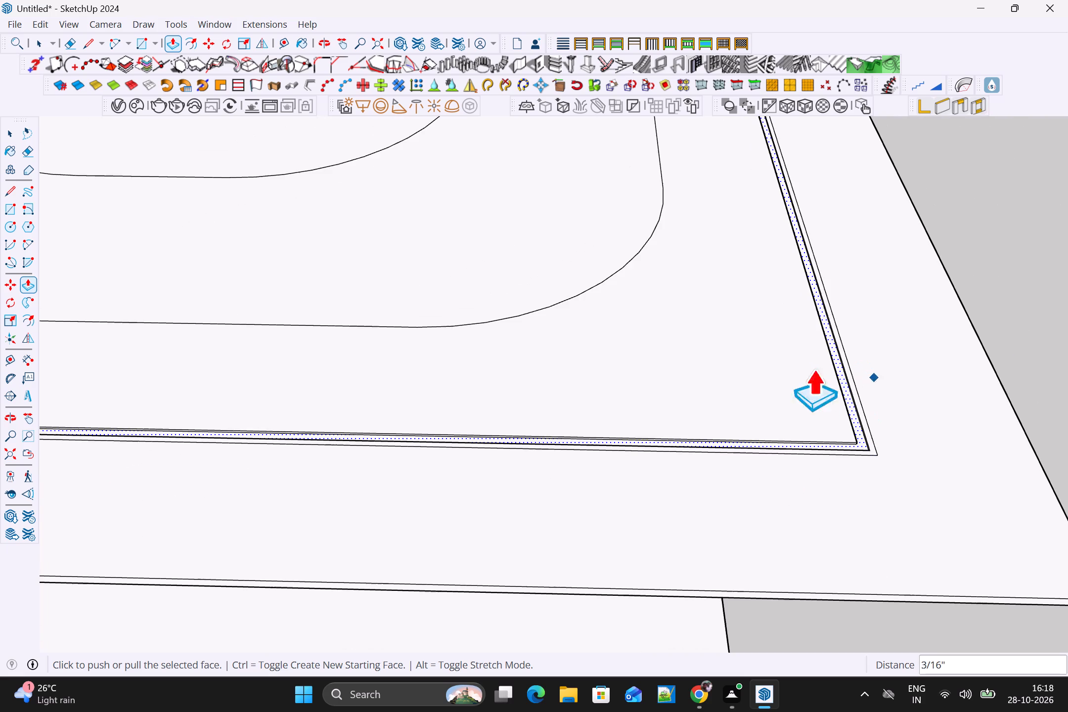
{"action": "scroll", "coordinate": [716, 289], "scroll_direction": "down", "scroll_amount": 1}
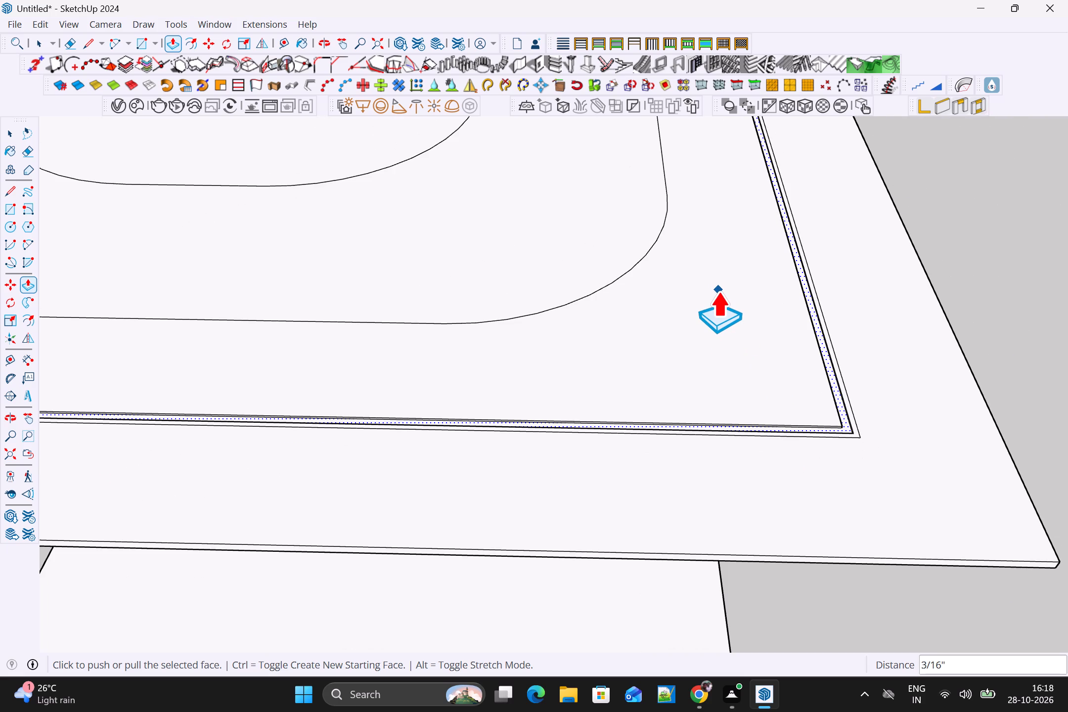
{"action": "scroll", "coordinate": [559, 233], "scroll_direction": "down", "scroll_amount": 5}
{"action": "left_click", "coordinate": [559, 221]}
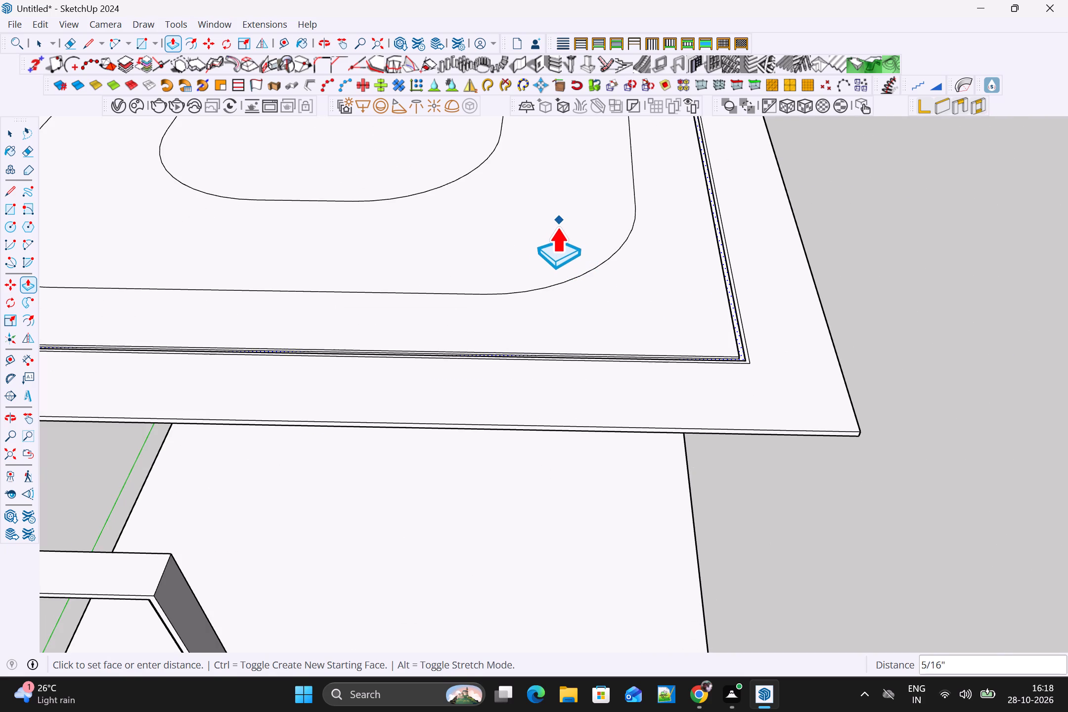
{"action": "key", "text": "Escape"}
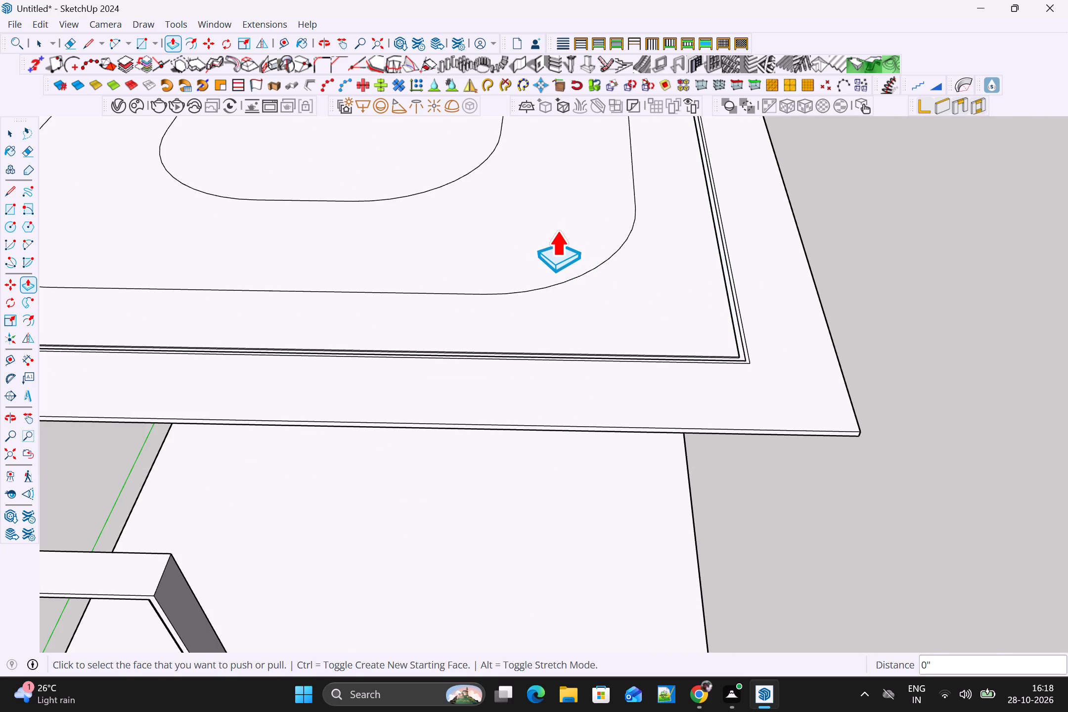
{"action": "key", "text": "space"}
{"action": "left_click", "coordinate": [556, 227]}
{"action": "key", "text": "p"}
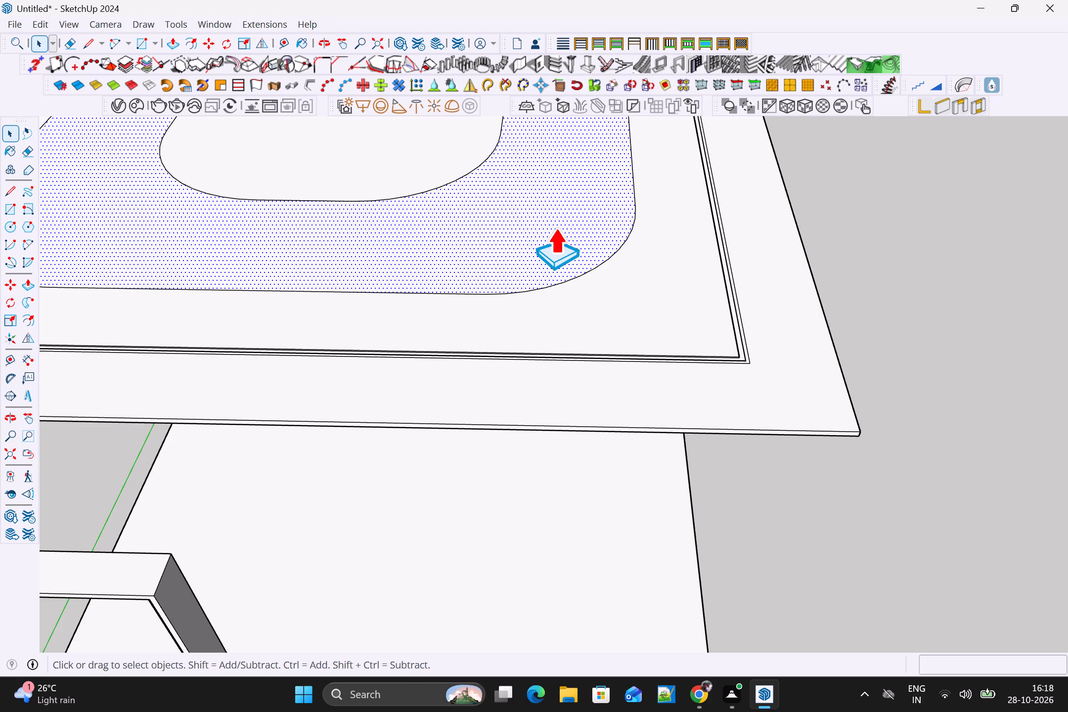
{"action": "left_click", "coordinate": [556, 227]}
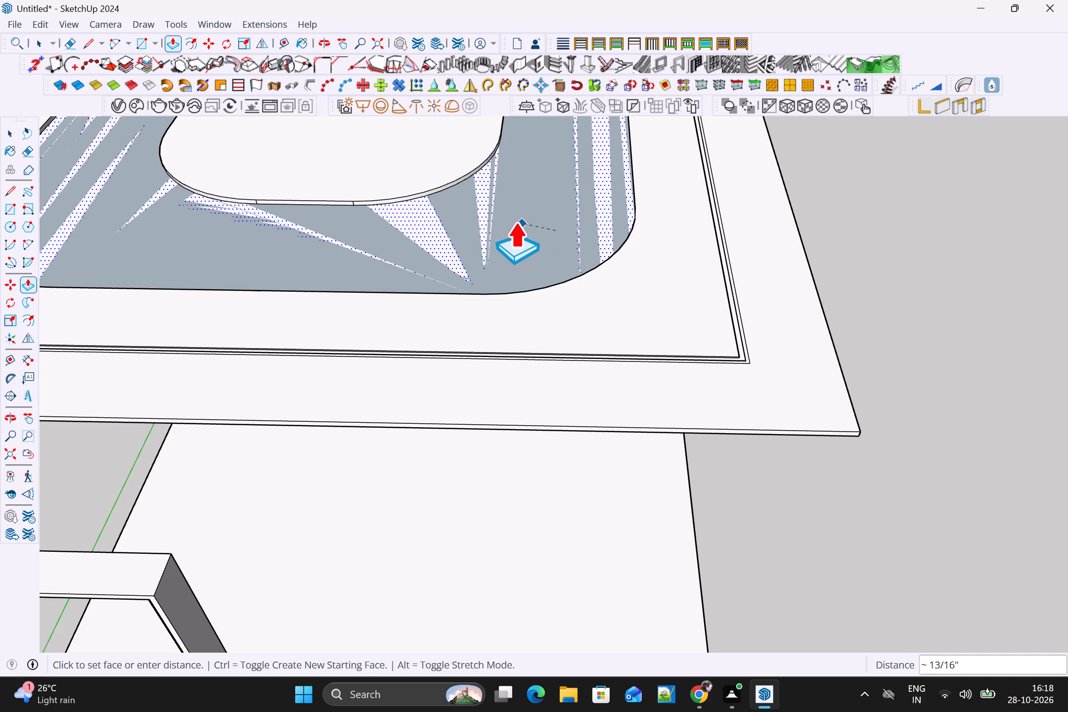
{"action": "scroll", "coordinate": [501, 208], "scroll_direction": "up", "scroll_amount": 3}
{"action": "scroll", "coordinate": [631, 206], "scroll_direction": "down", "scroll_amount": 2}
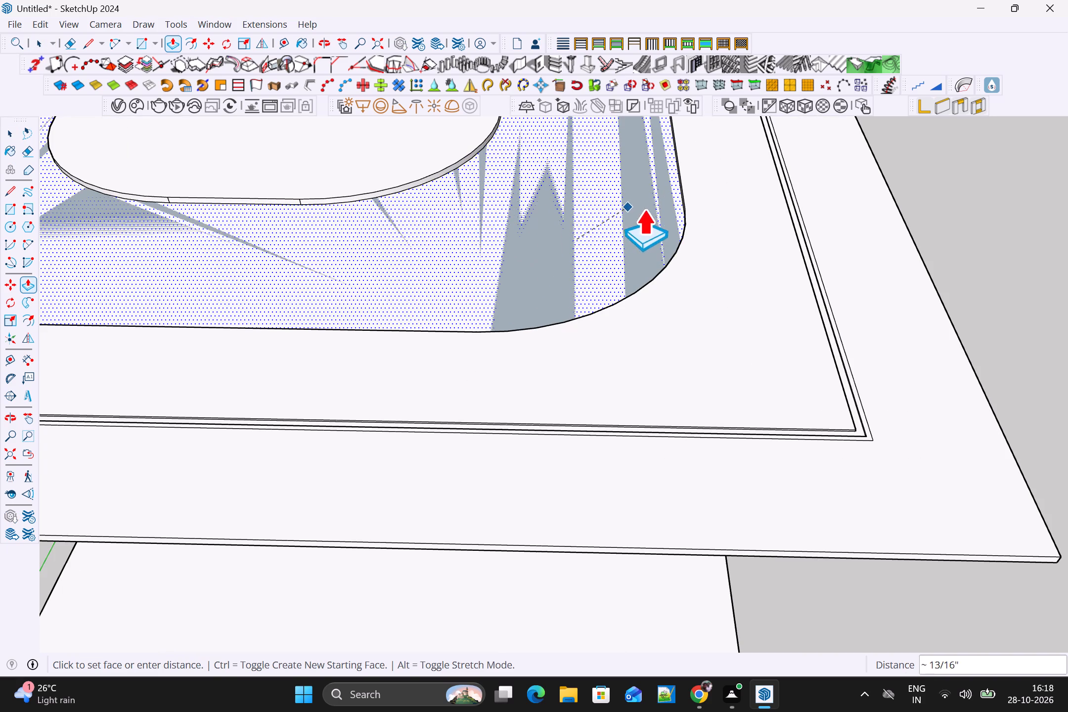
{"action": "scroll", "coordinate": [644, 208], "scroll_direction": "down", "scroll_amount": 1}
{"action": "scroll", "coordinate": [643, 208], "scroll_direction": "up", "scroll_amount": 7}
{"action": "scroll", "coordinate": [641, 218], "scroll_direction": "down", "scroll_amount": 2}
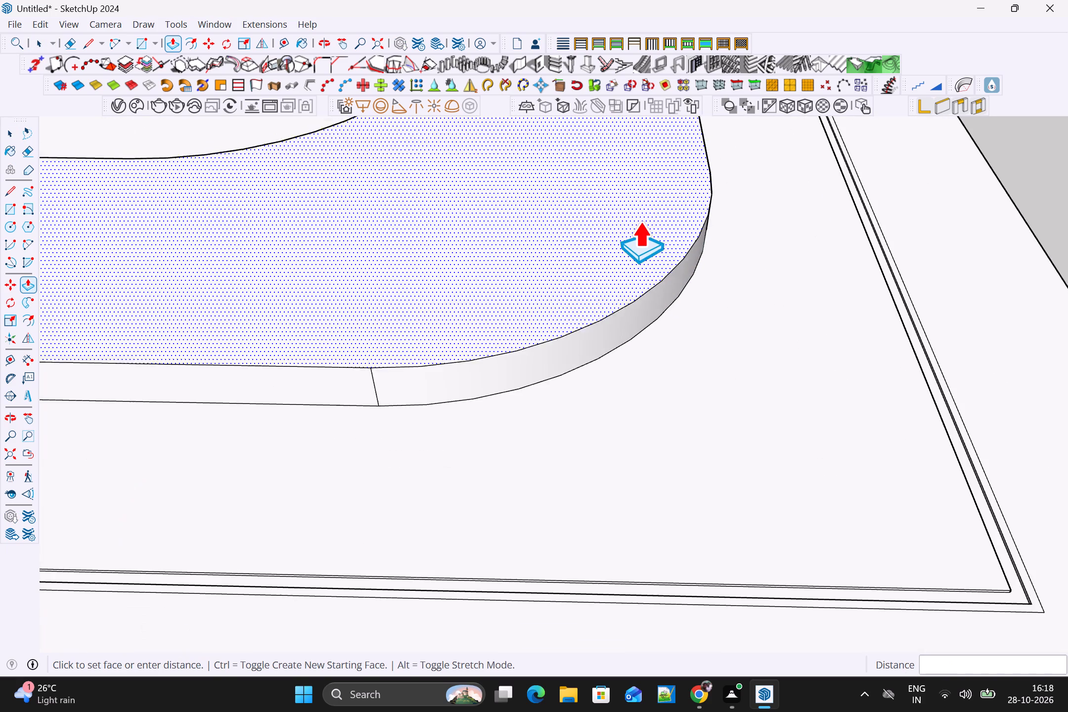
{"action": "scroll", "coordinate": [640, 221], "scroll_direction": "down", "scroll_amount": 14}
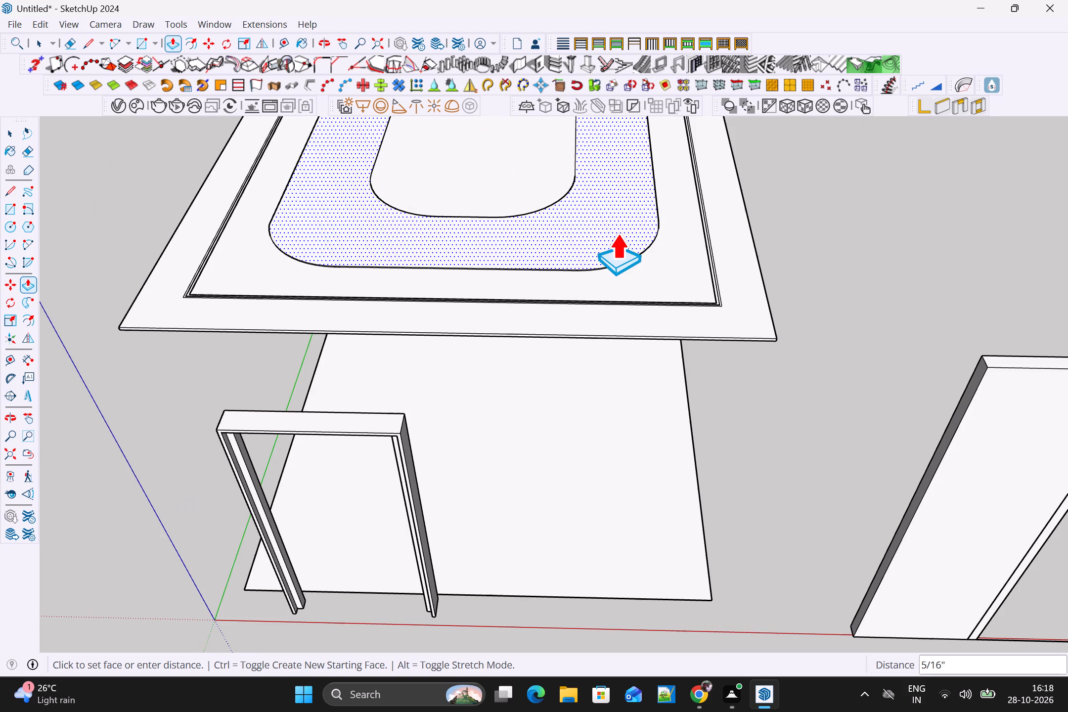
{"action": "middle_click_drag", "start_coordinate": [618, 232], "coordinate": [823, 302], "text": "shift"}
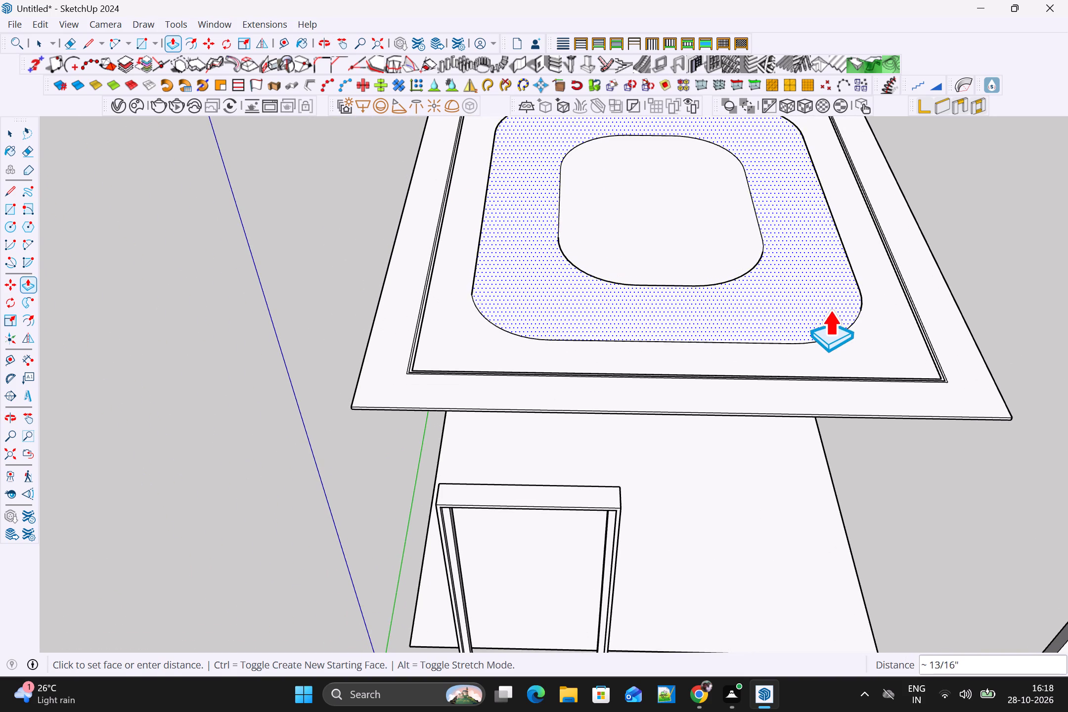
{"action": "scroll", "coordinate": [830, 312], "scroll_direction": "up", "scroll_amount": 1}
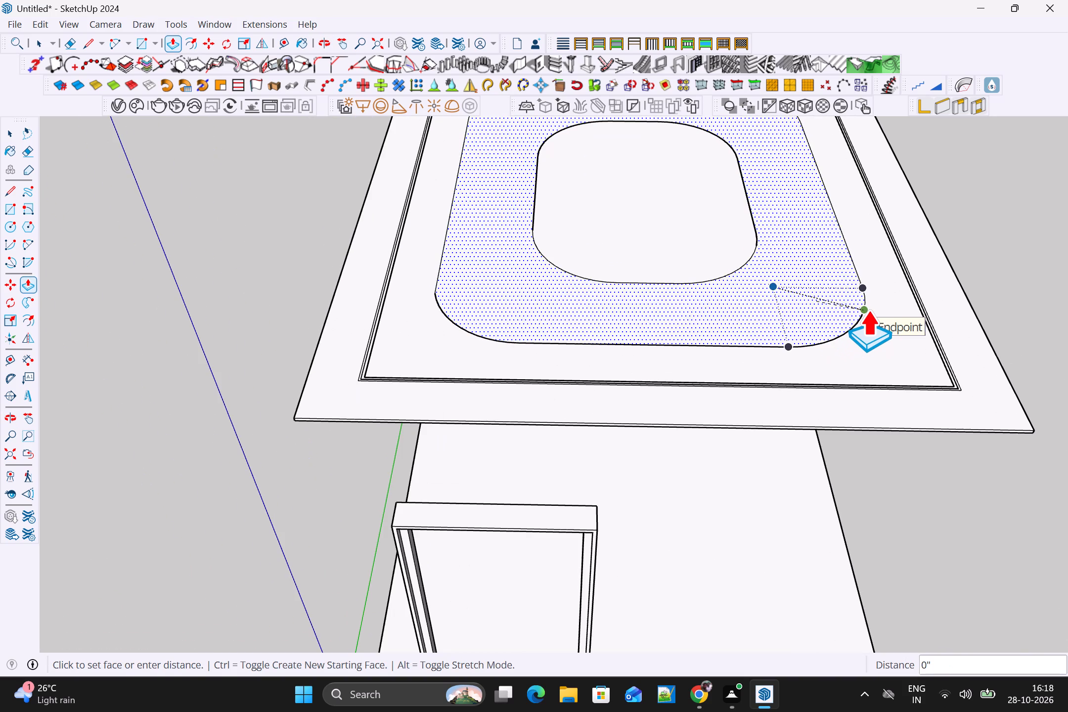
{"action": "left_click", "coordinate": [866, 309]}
Examine the ring-shaped face between the roof slab's two rounded outlines from several sides.
{"action": "scroll", "coordinate": [866, 316], "scroll_direction": "down", "scroll_amount": 3}
{"action": "scroll", "coordinate": [893, 328], "scroll_direction": "up", "scroll_amount": 1}
{"action": "middle_click_drag", "start_coordinate": [894, 331], "coordinate": [403, 334]}
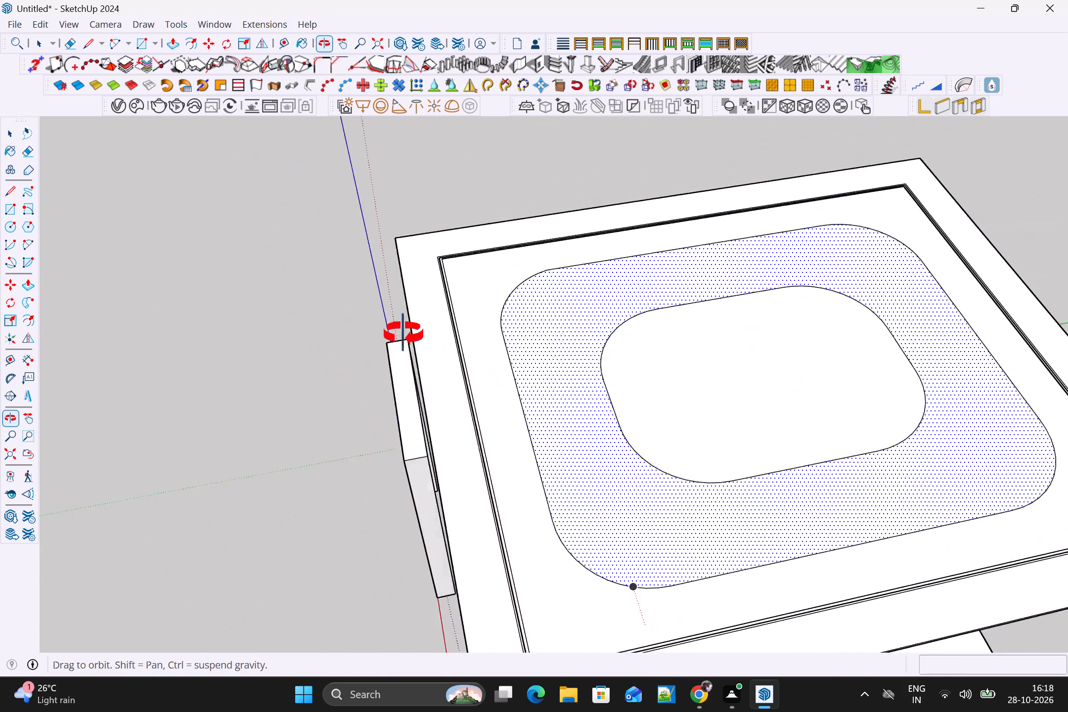
{"action": "middle_click_drag", "start_coordinate": [403, 334], "coordinate": [545, 221]}
{"action": "scroll", "coordinate": [581, 278], "scroll_direction": "up", "scroll_amount": 2}
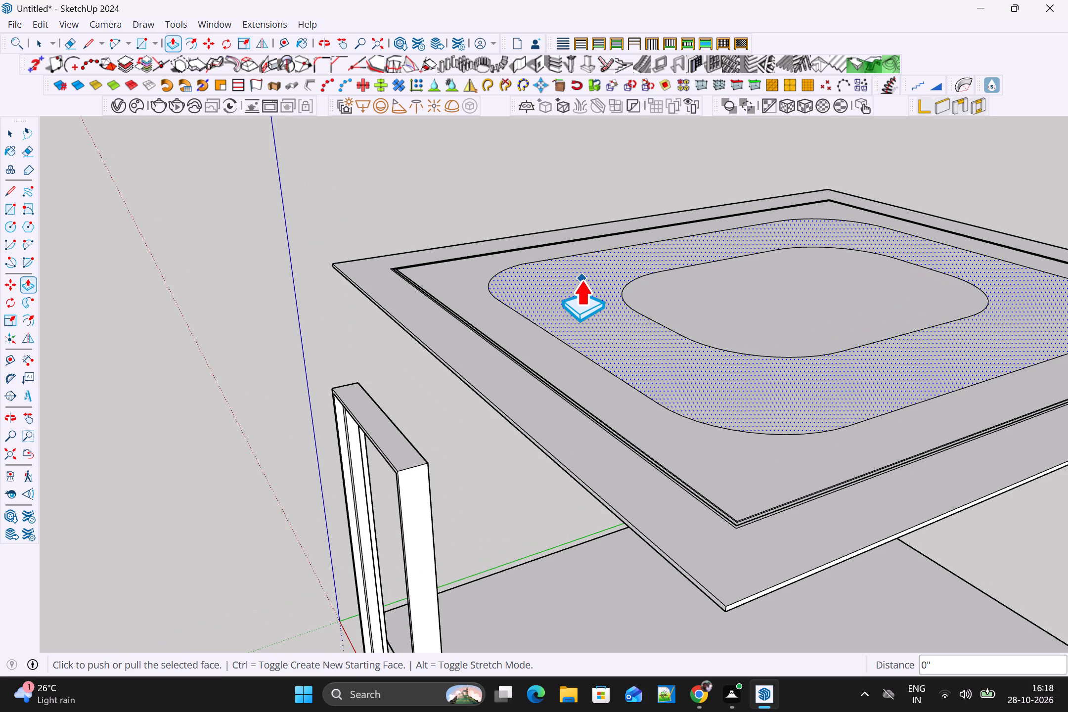
{"action": "key", "text": "space"}
{"action": "scroll", "coordinate": [613, 283], "scroll_direction": "up", "scroll_amount": 3}
{"action": "middle_click_drag", "start_coordinate": [557, 309], "coordinate": [439, 528]}
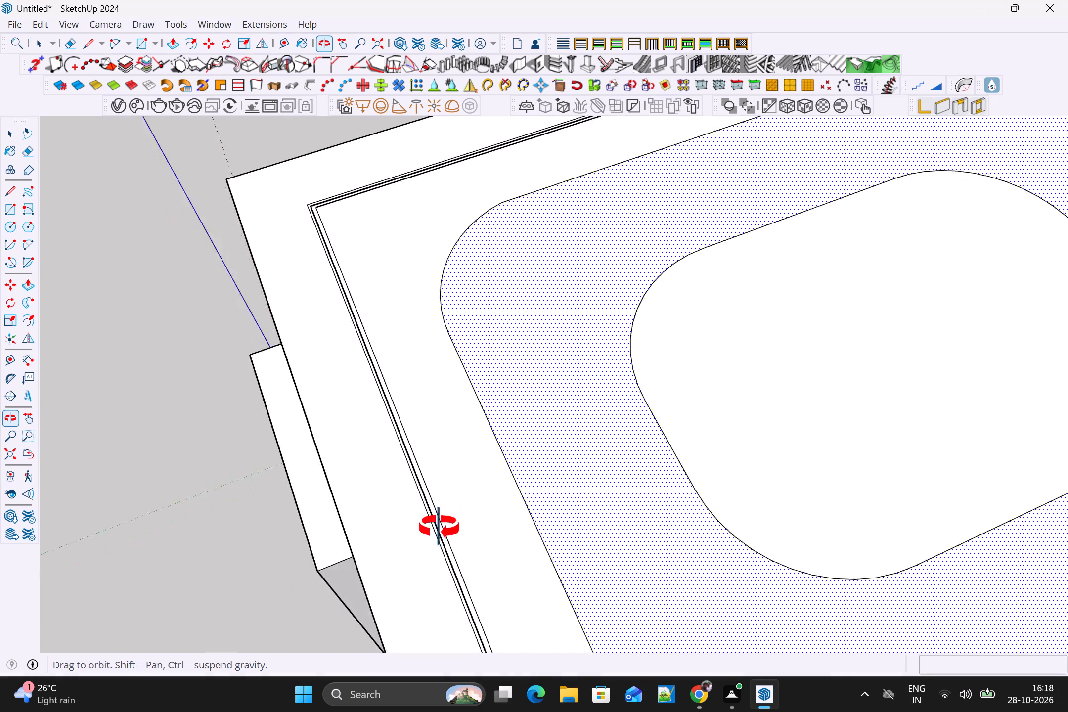
{"action": "middle_click_drag", "start_coordinate": [439, 528], "coordinate": [159, 369]}
{"action": "scroll", "coordinate": [412, 329], "scroll_direction": "up", "scroll_amount": 5}
{"action": "scroll", "coordinate": [392, 286], "scroll_direction": "up", "scroll_amount": 4}
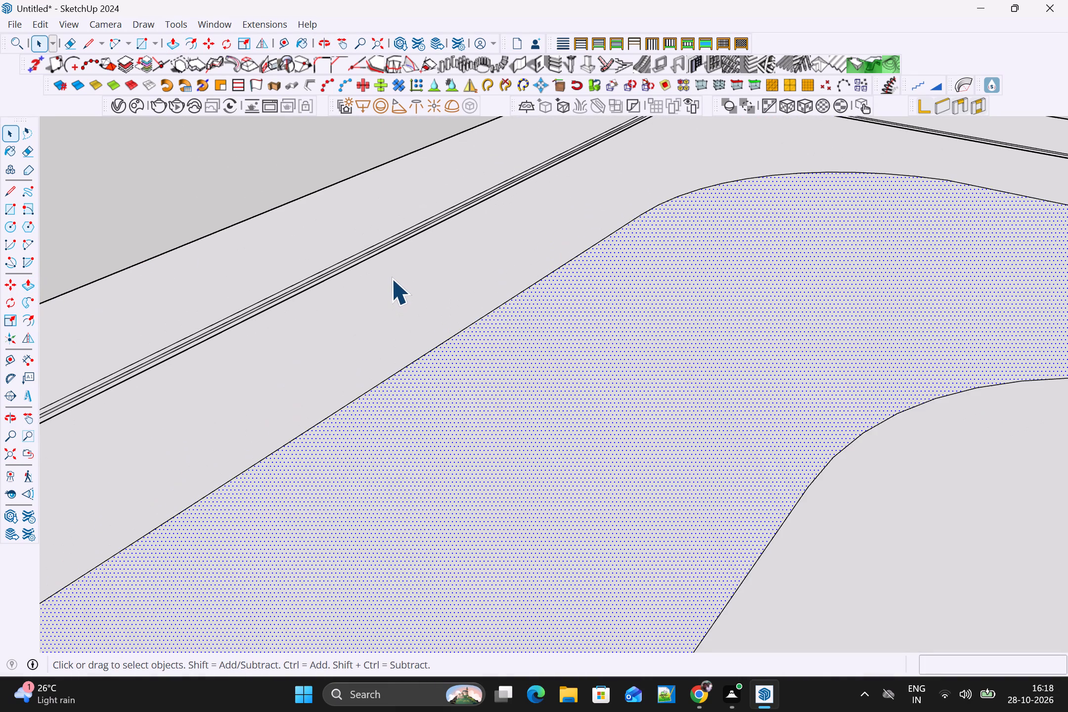
{"action": "scroll", "coordinate": [390, 278], "scroll_direction": "down", "scroll_amount": 20}
{"action": "scroll", "coordinate": [390, 278], "scroll_direction": "down", "scroll_amount": 3}
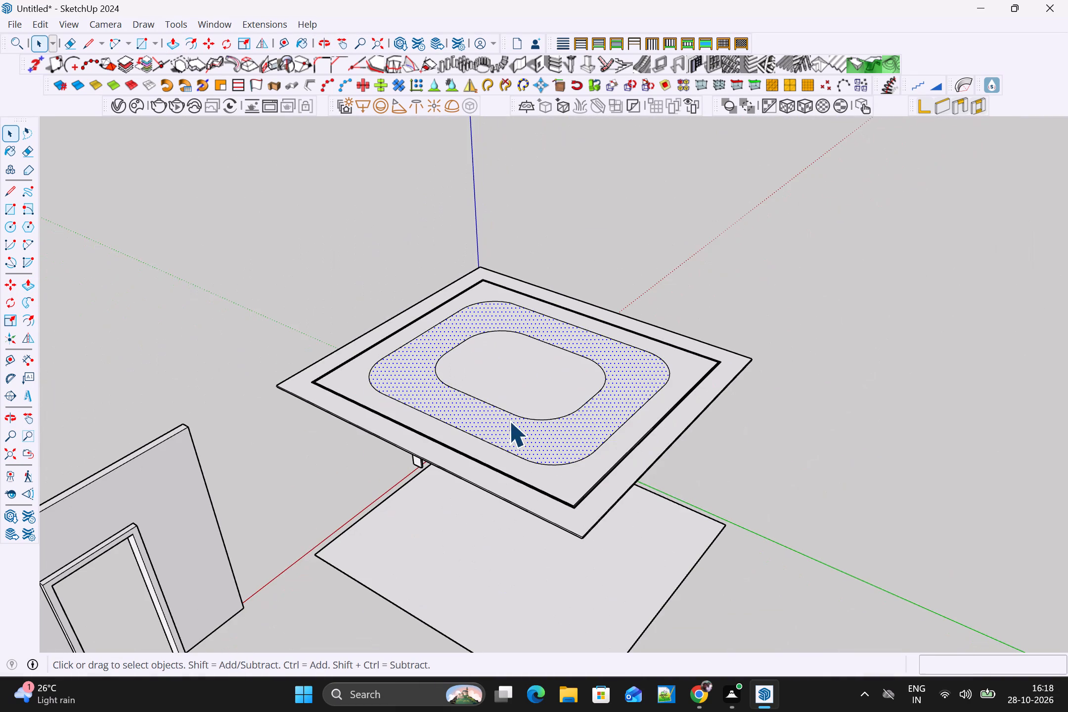
{"action": "middle_click_drag", "start_coordinate": [509, 425], "coordinate": [1009, 483]}
{"action": "middle_click_drag", "start_coordinate": [699, 477], "coordinate": [740, 477]}
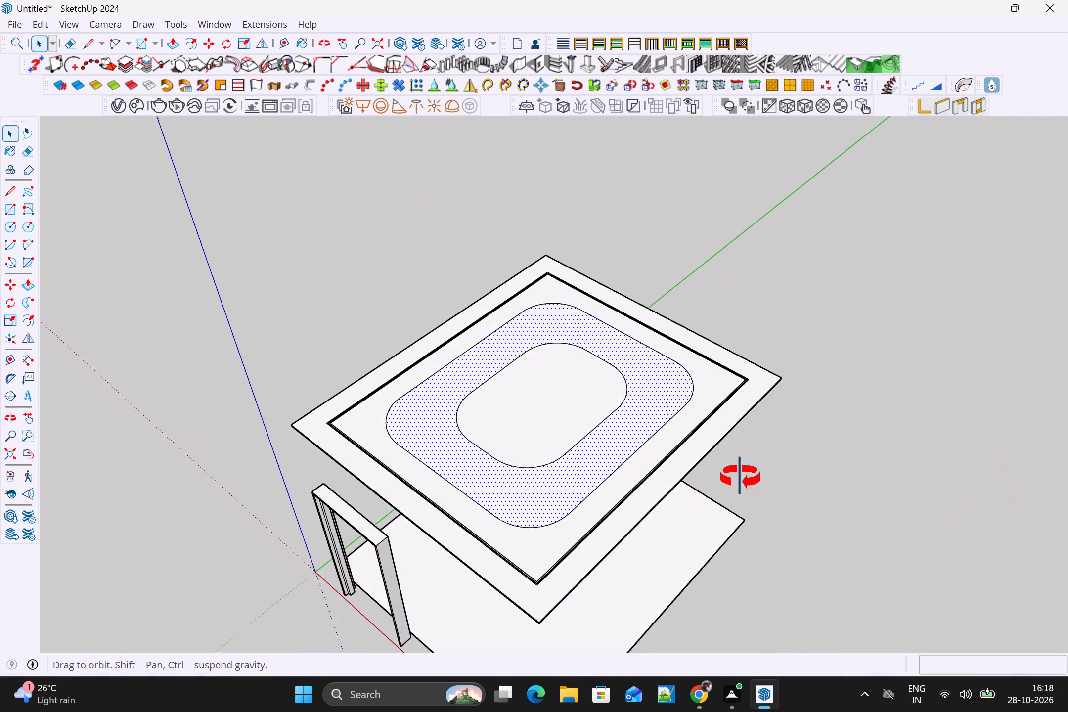
{"action": "middle_click_drag", "start_coordinate": [740, 477], "coordinate": [1066, 418]}
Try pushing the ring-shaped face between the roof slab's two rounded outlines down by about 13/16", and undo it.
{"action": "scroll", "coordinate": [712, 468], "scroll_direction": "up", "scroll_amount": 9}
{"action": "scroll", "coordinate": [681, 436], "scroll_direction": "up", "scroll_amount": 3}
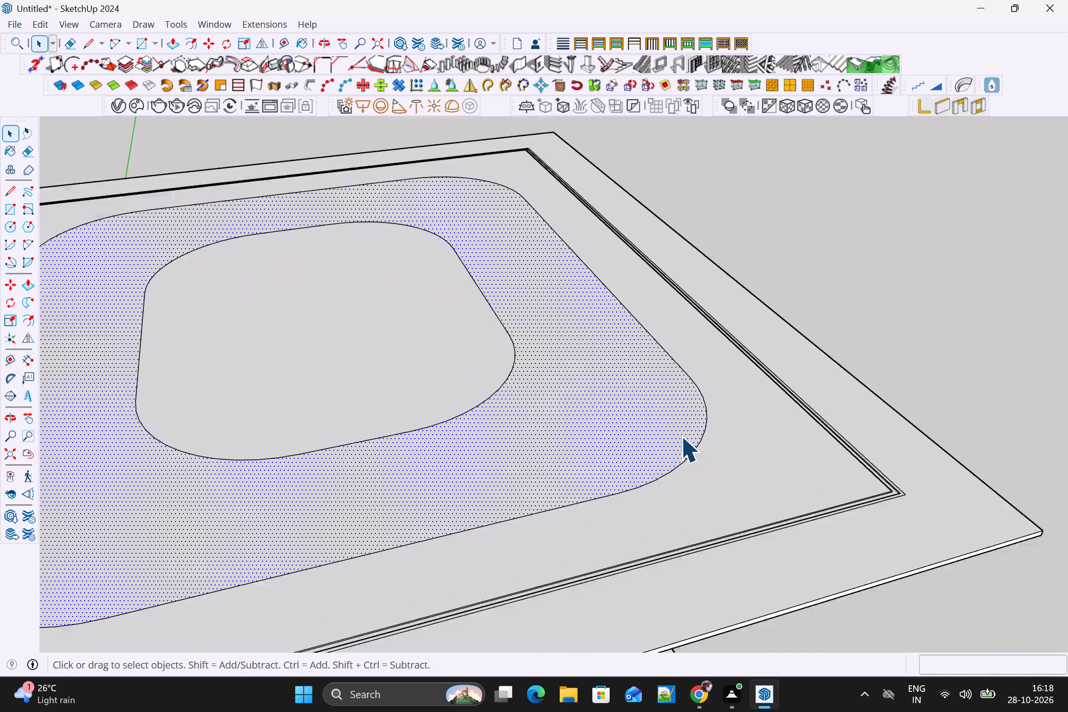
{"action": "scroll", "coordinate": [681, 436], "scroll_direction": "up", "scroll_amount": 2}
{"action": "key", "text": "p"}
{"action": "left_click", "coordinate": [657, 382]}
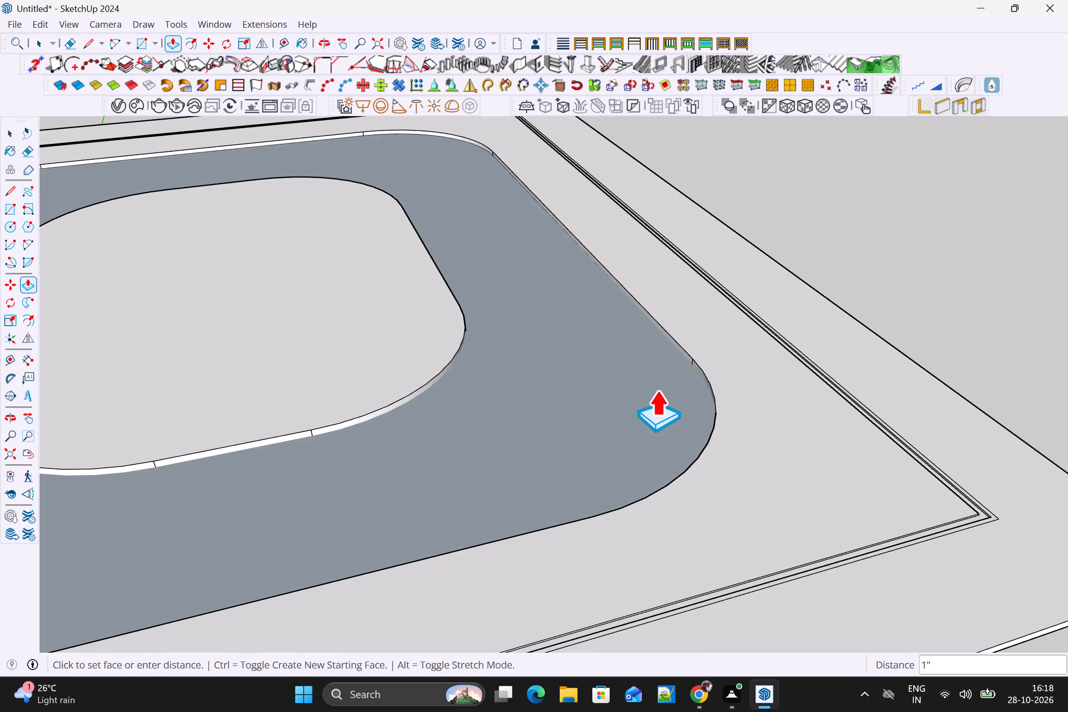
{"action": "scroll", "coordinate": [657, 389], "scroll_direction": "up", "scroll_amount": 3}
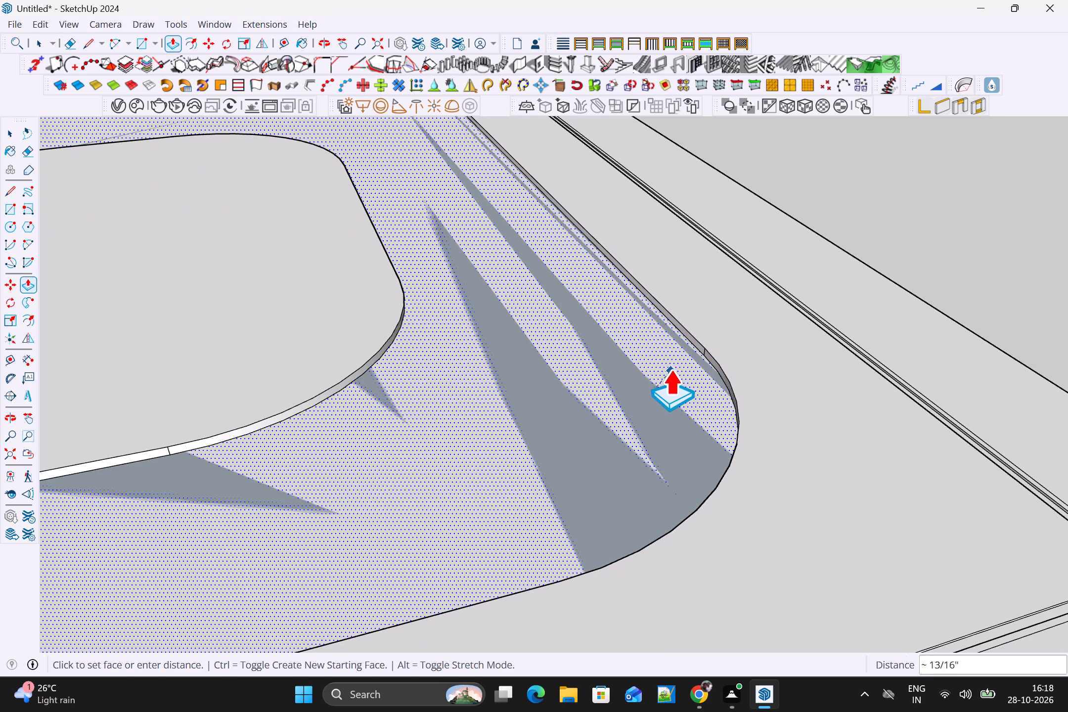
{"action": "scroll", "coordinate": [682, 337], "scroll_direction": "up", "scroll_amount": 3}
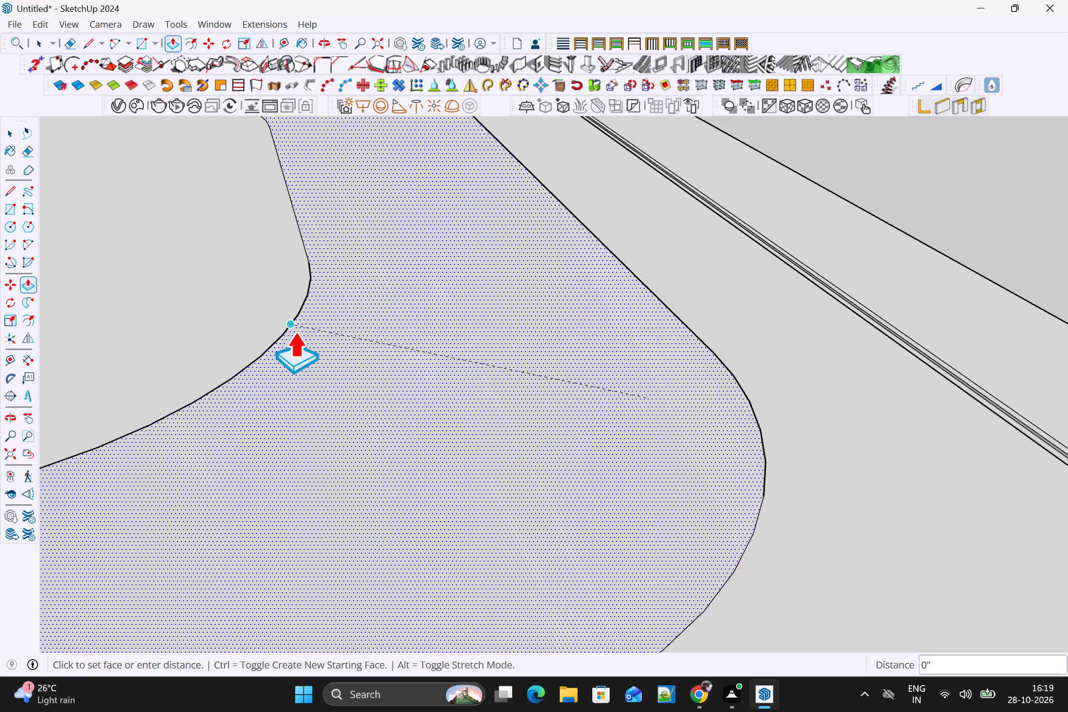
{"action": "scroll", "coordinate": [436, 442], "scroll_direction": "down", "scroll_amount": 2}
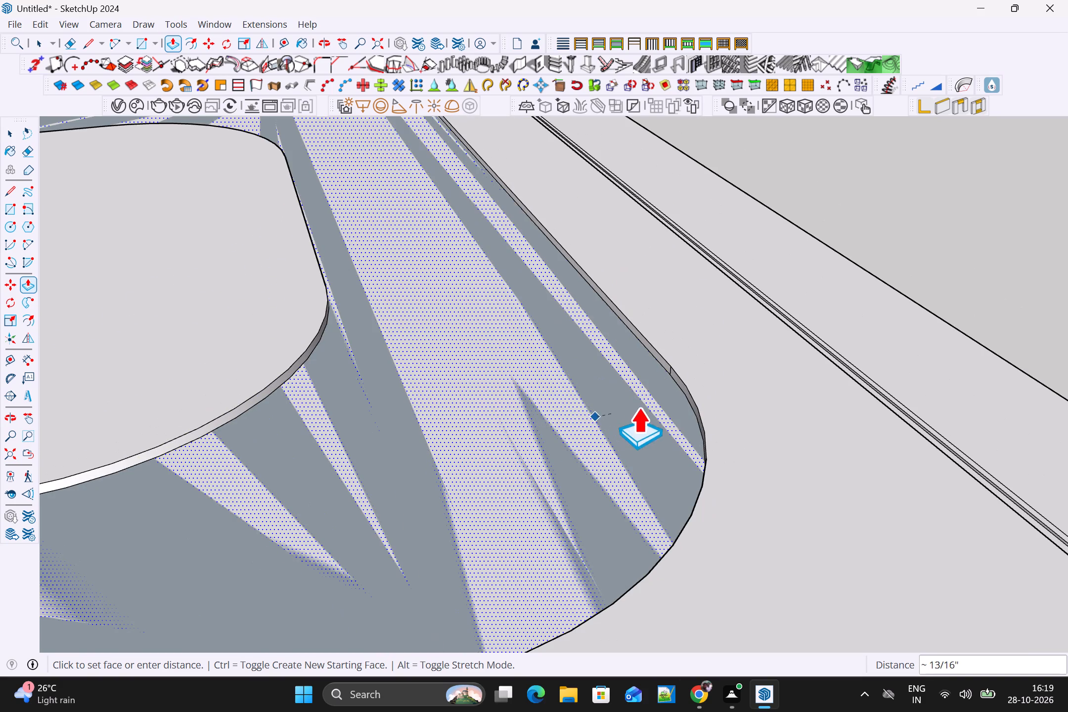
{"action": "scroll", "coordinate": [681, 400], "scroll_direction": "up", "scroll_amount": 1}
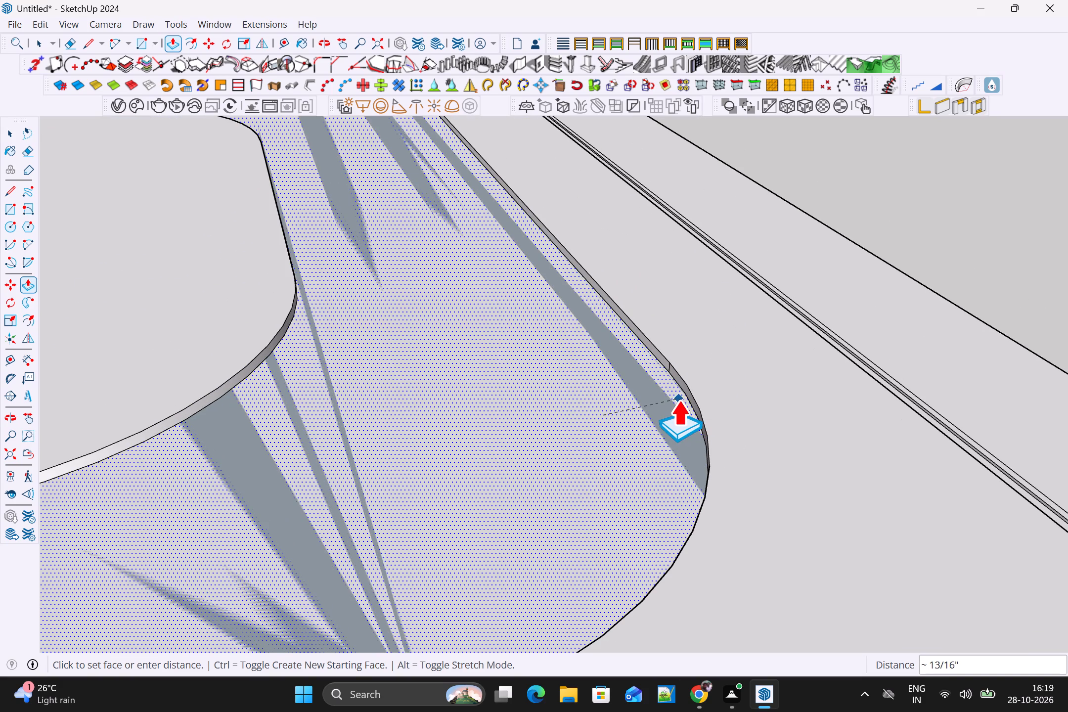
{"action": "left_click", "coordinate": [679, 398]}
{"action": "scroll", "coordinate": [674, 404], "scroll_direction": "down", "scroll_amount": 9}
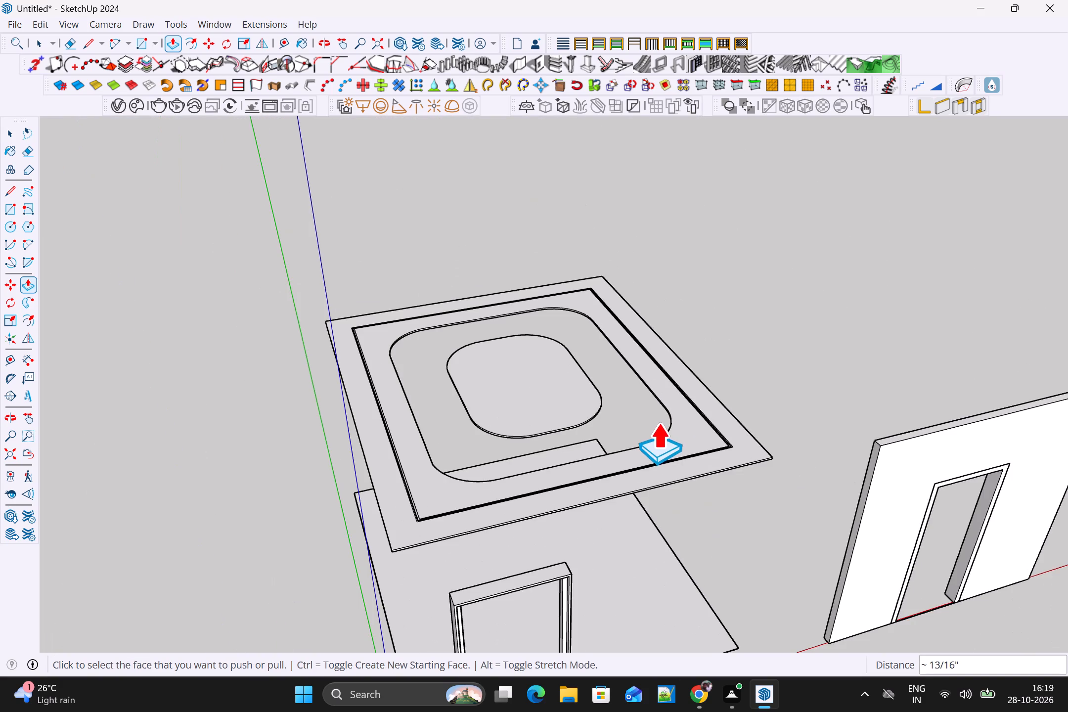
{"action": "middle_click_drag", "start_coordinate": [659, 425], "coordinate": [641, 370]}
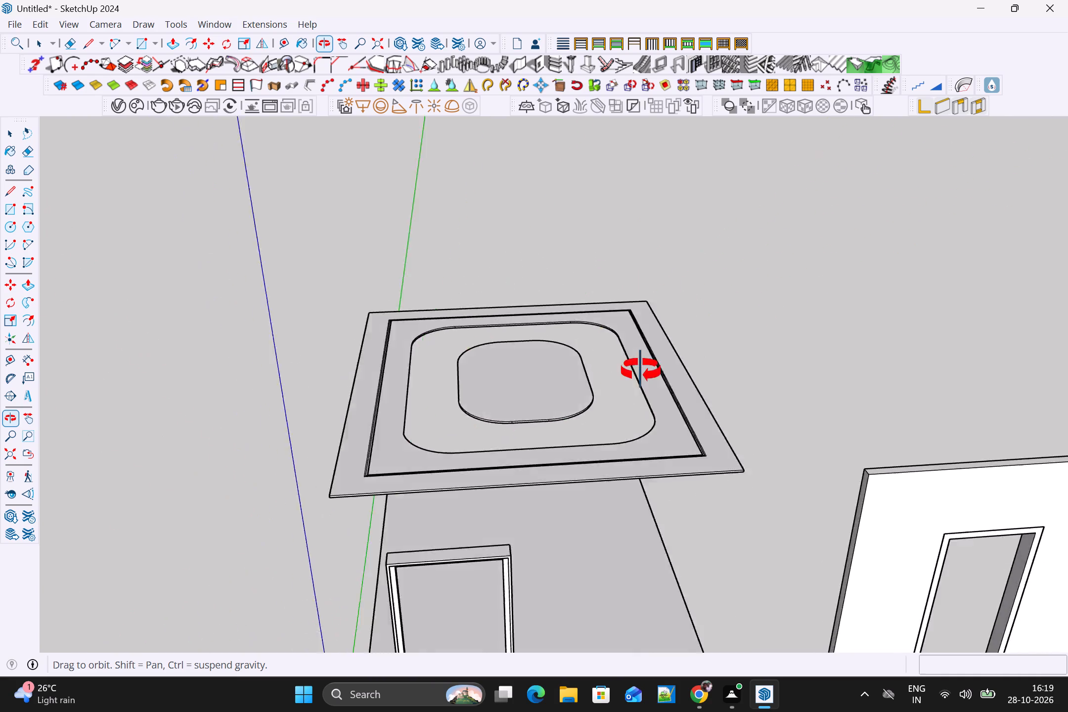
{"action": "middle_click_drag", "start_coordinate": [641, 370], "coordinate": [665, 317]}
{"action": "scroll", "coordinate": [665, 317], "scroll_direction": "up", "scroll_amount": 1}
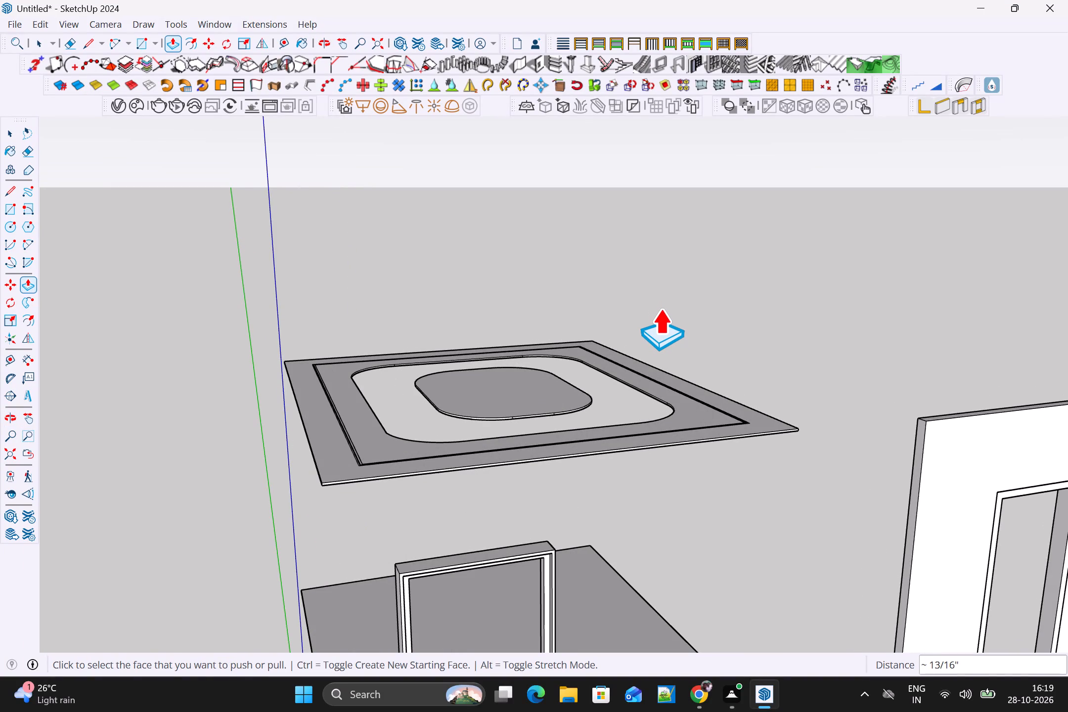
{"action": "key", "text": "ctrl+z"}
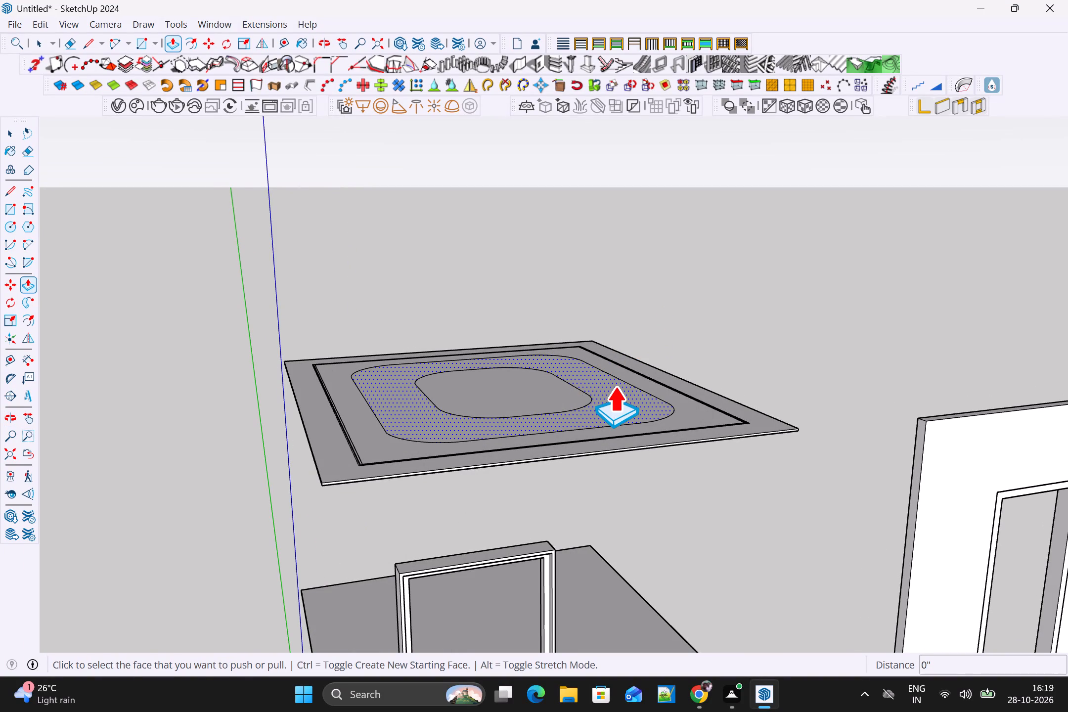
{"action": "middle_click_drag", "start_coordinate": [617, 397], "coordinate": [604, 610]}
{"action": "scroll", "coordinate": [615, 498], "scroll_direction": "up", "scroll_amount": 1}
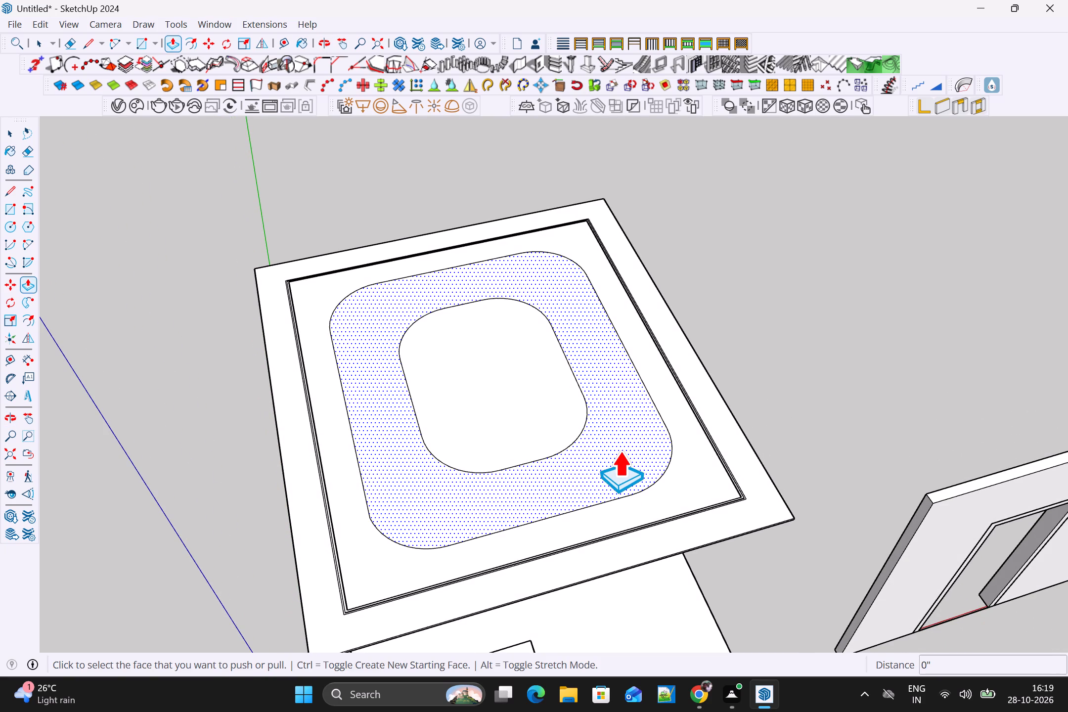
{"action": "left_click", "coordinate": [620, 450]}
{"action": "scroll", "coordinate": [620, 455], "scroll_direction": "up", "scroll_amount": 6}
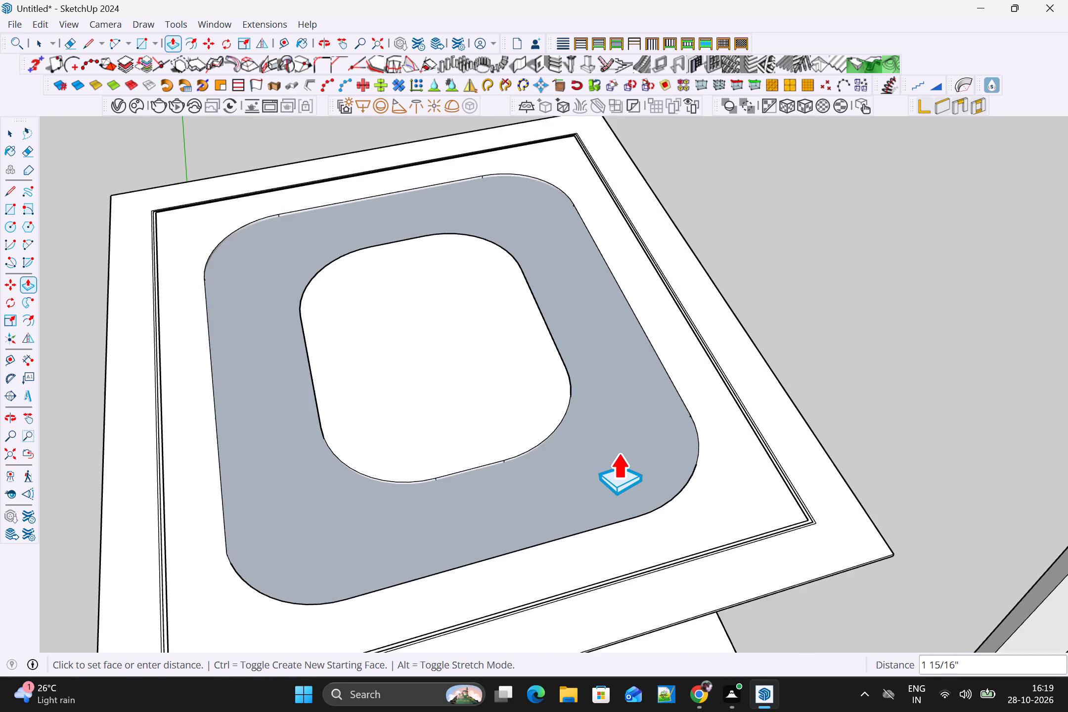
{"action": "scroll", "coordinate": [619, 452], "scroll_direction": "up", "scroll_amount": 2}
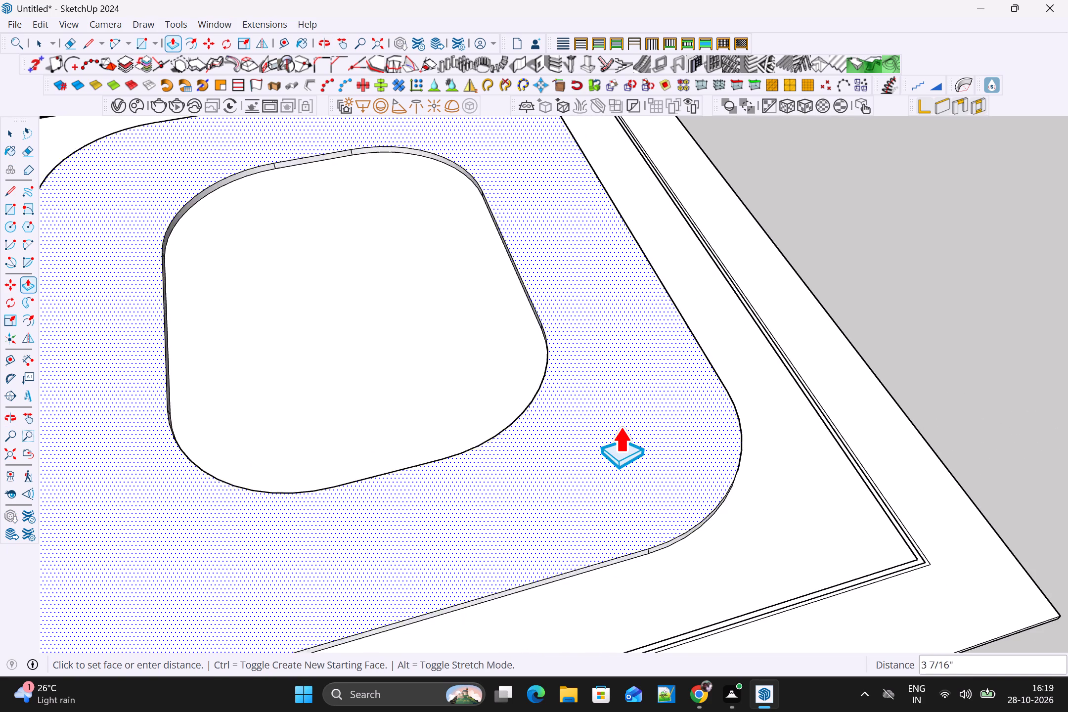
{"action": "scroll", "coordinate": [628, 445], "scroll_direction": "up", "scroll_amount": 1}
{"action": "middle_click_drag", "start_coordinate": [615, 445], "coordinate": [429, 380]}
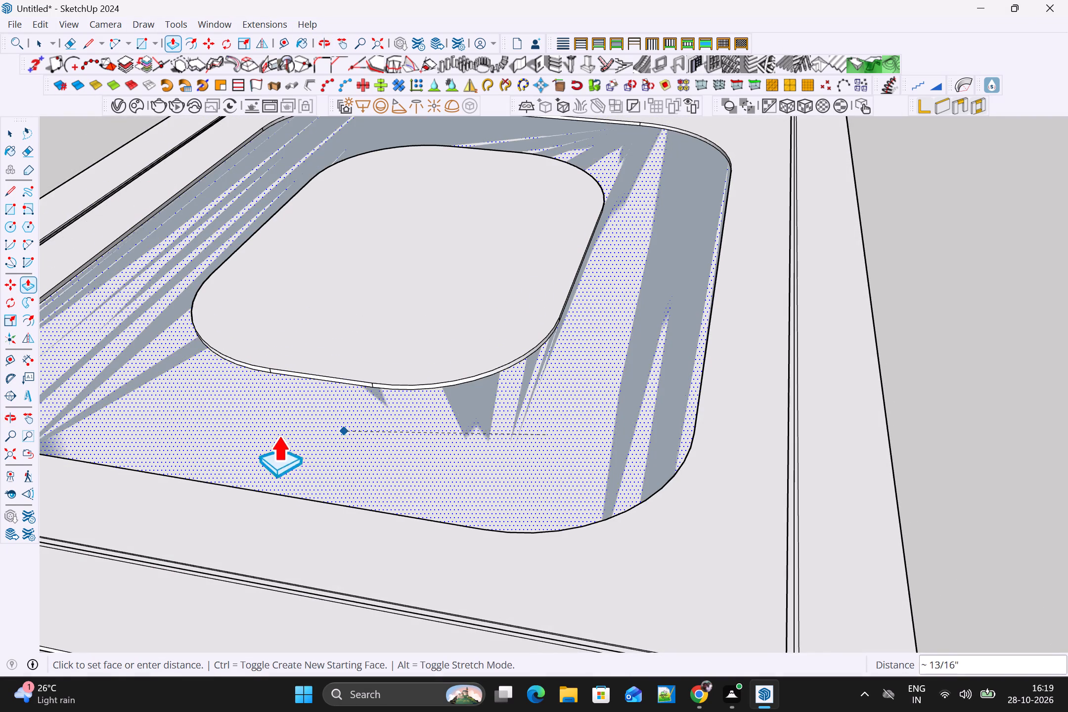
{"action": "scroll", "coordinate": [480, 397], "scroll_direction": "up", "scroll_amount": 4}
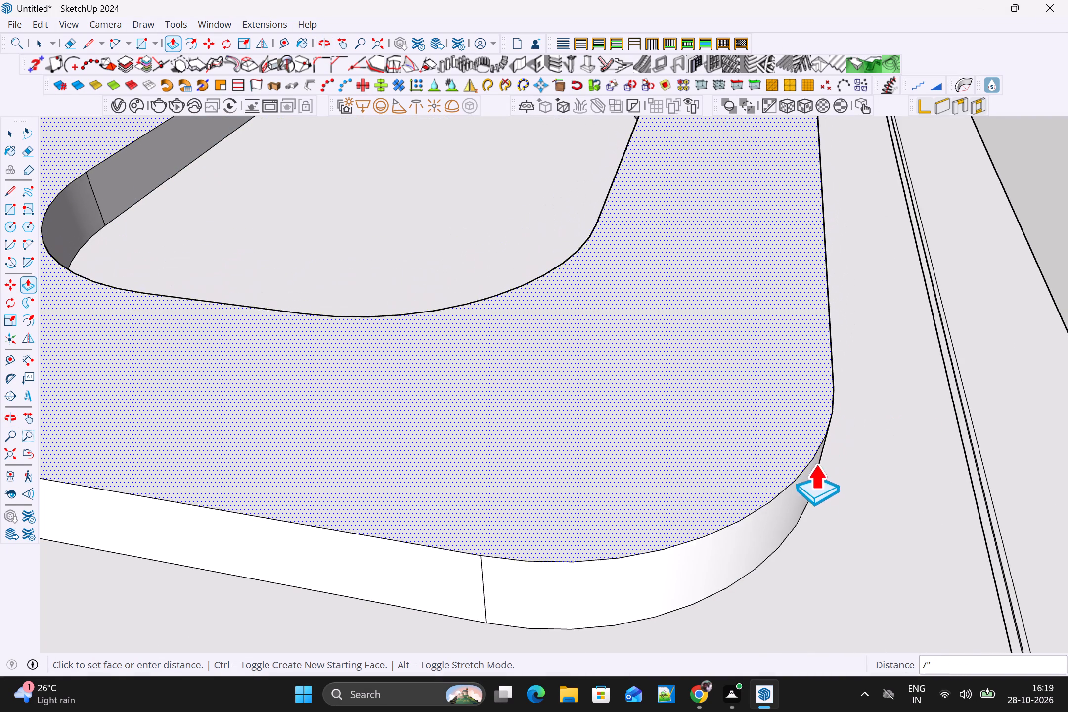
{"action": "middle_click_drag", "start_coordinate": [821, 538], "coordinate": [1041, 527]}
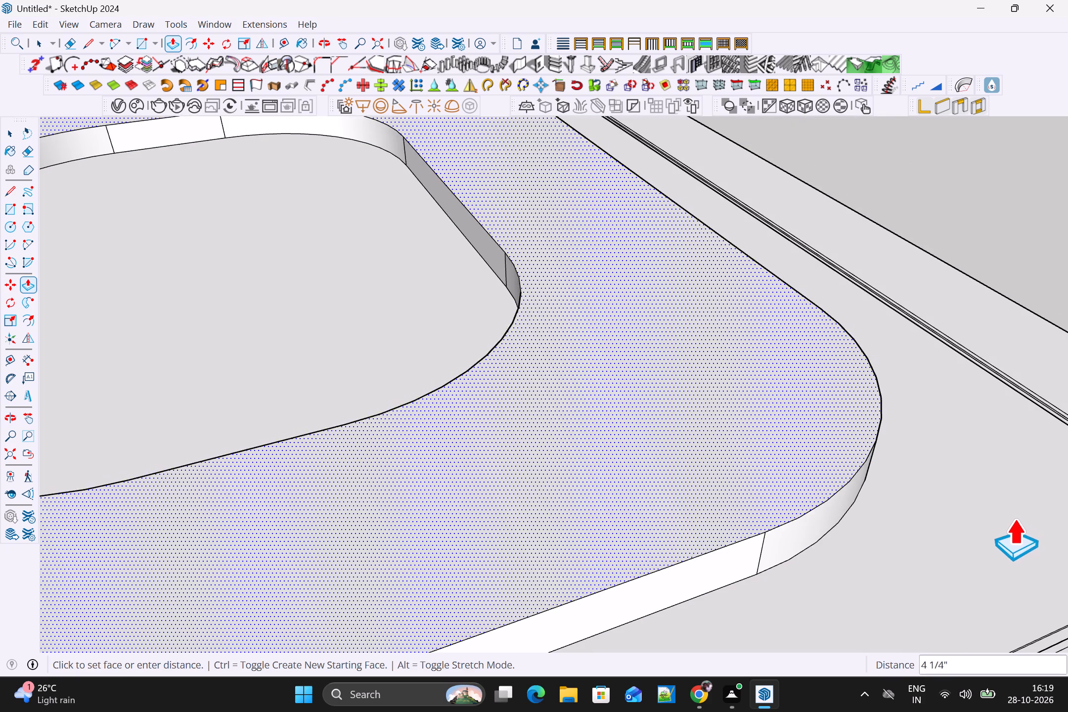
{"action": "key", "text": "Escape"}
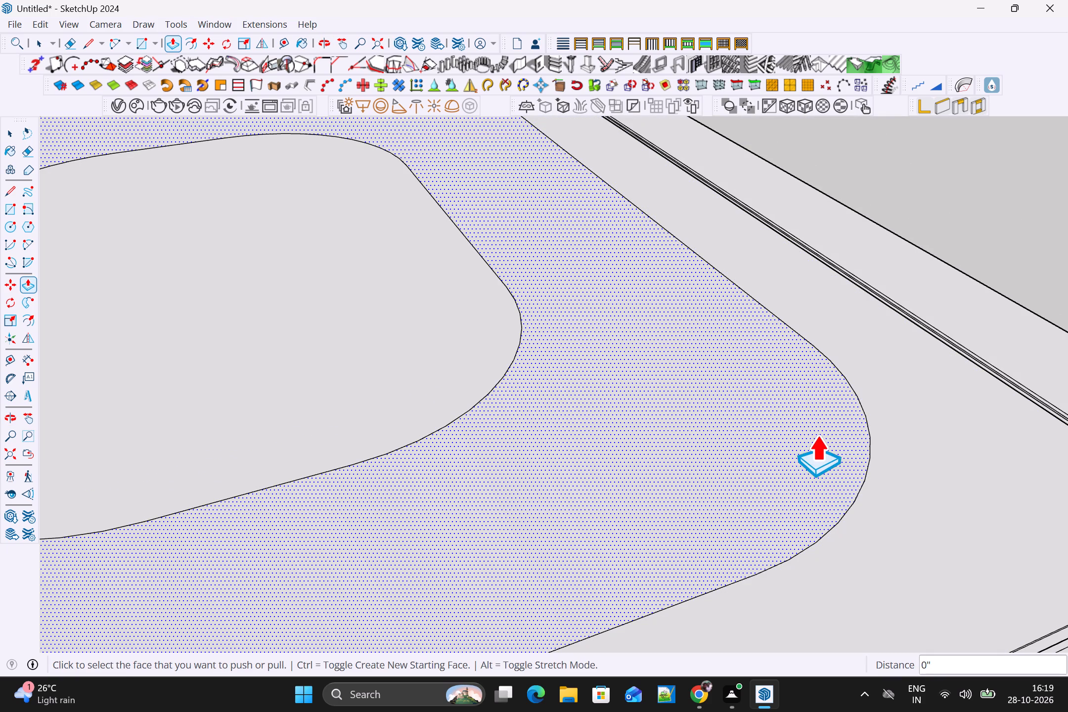
Push the ring-shaped face between the roof slab's two rounded outlines down by about 5/16".
{"action": "left_click", "coordinate": [817, 434]}
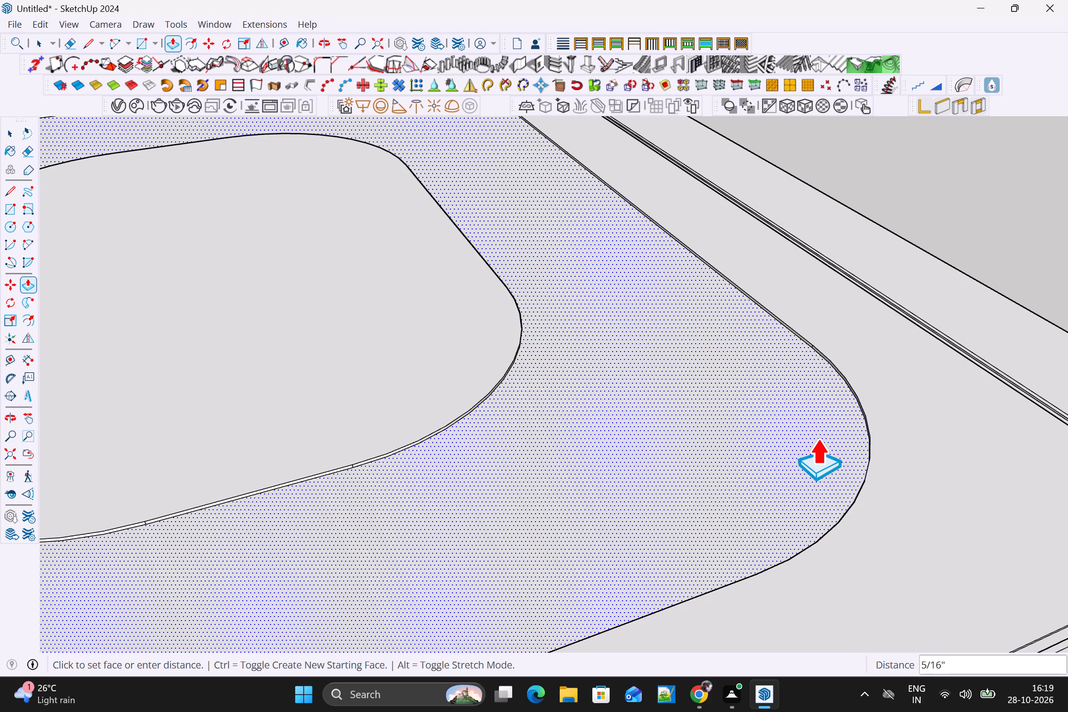
{"action": "left_click", "coordinate": [818, 440]}
{"action": "scroll", "coordinate": [820, 441], "scroll_direction": "down", "scroll_amount": 5}
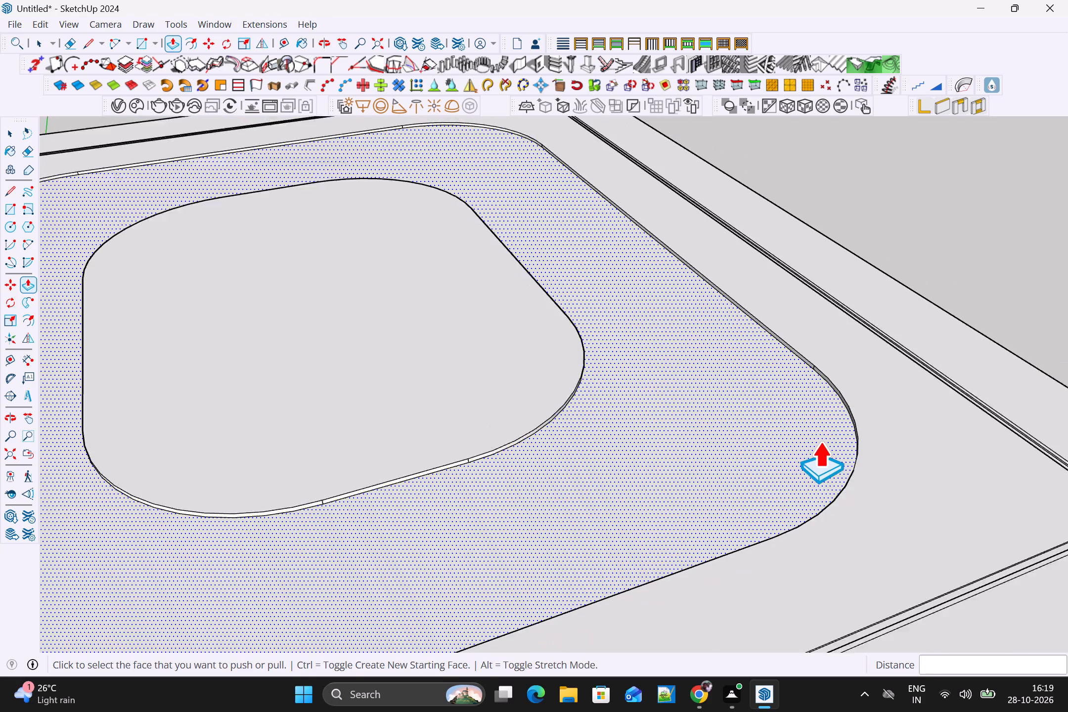
{"action": "key", "text": "space"}
Examine the recessed ring on the roof slab and the surrounding floor, door frame and wall from several sides.
{"action": "scroll", "coordinate": [813, 438], "scroll_direction": "down", "scroll_amount": 7}
{"action": "middle_click_drag", "start_coordinate": [834, 415], "coordinate": [763, 428]}
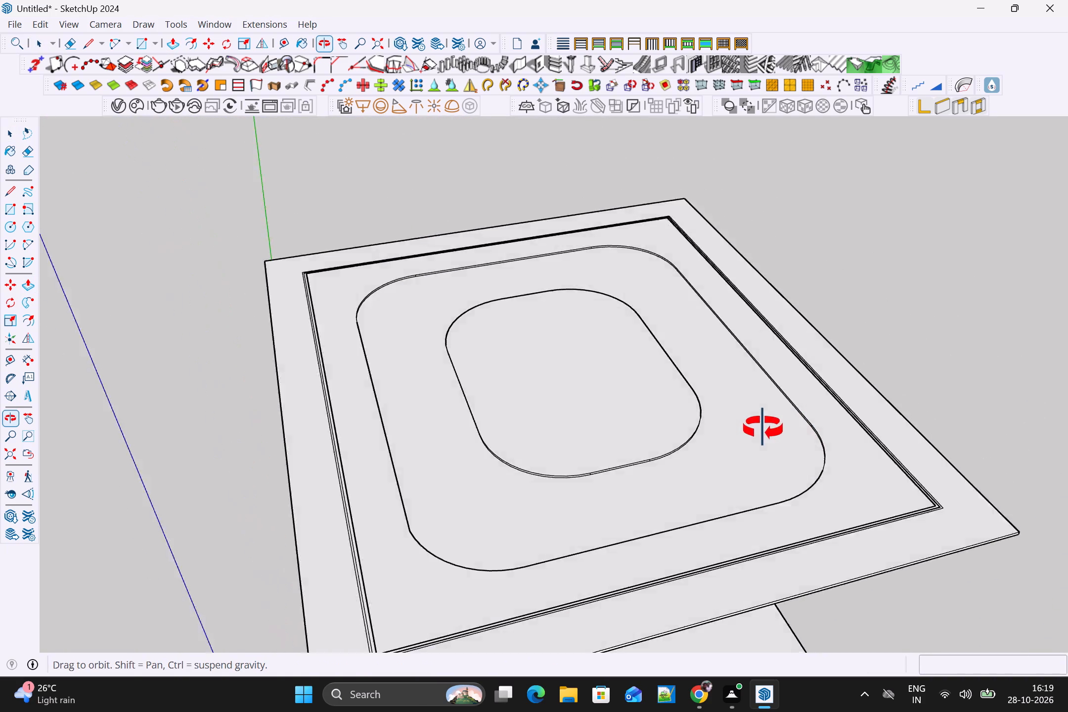
{"action": "middle_click_drag", "start_coordinate": [763, 428], "coordinate": [709, 393]}
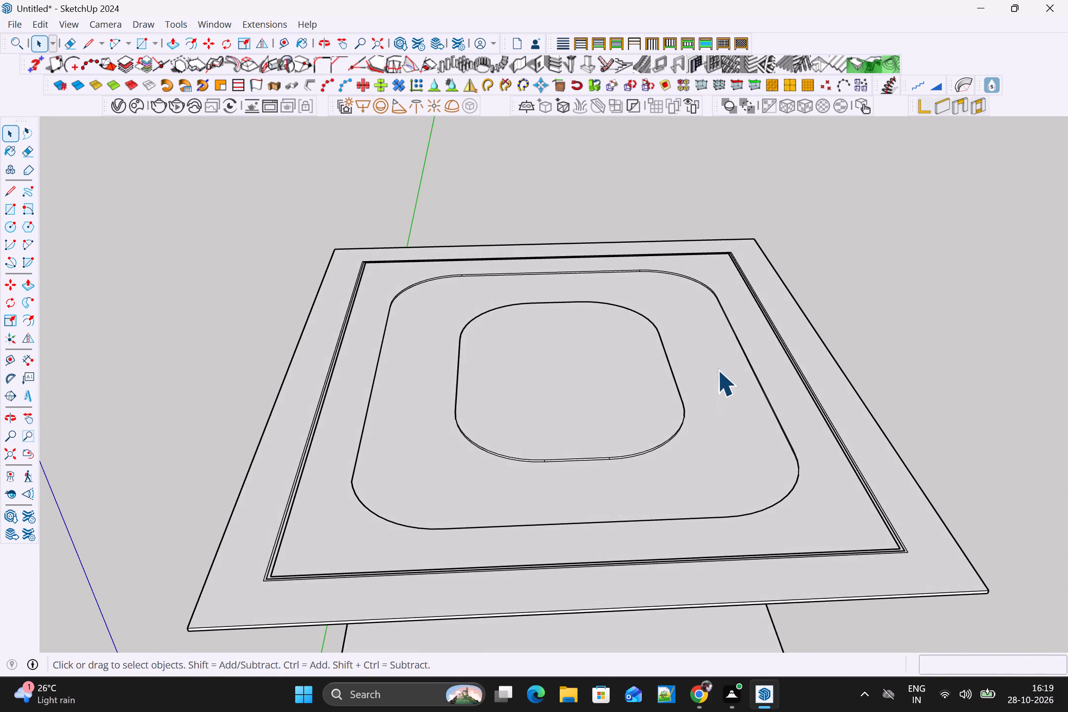
{"action": "scroll", "coordinate": [726, 373], "scroll_direction": "down", "scroll_amount": 1}
{"action": "middle_click_drag", "start_coordinate": [738, 420], "coordinate": [573, 531]}
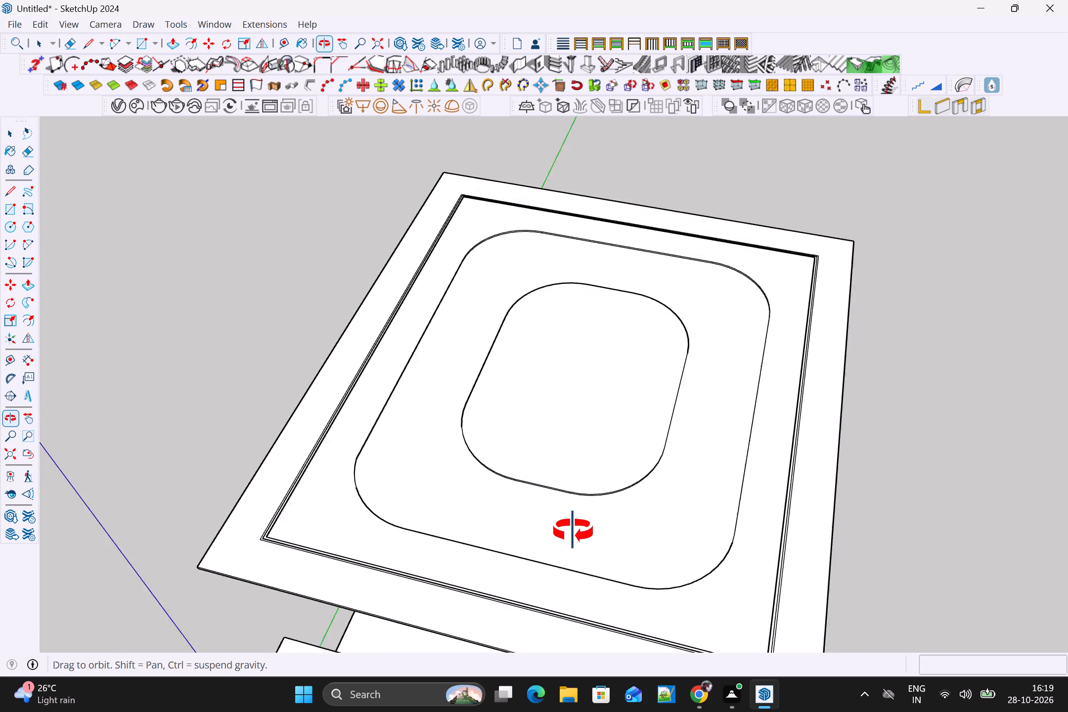
{"action": "middle_click_drag", "start_coordinate": [573, 531], "coordinate": [1041, 450]}
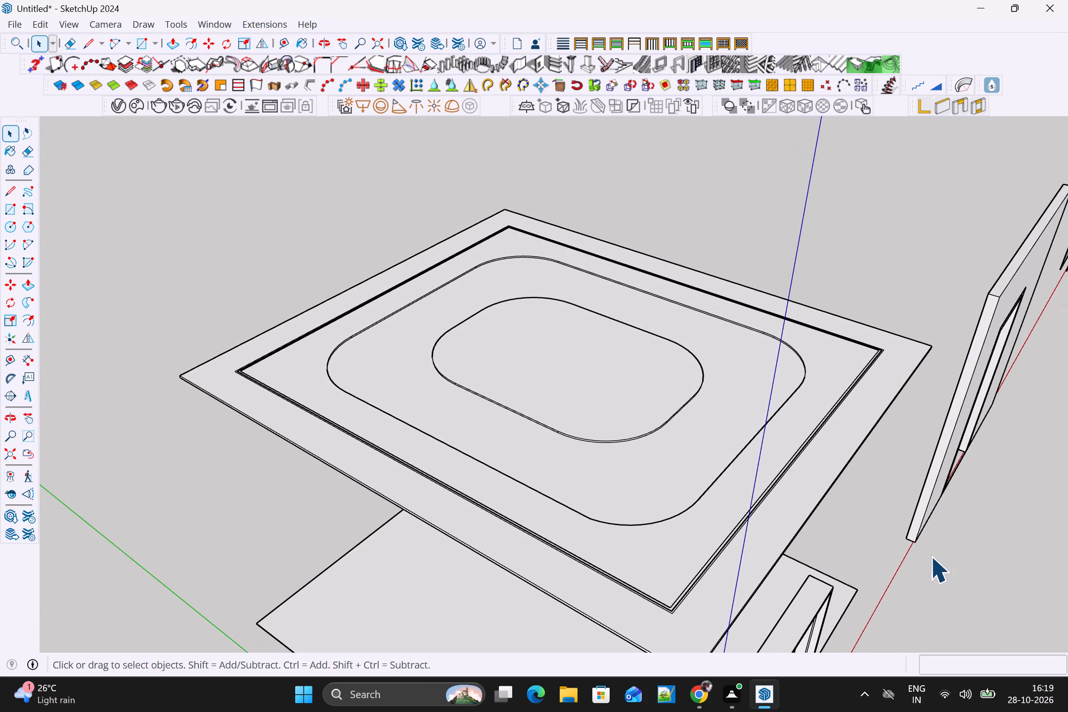
{"action": "scroll", "coordinate": [931, 558], "scroll_direction": "down", "scroll_amount": 3}
{"action": "middle_click_drag", "start_coordinate": [922, 564], "coordinate": [919, 592]}
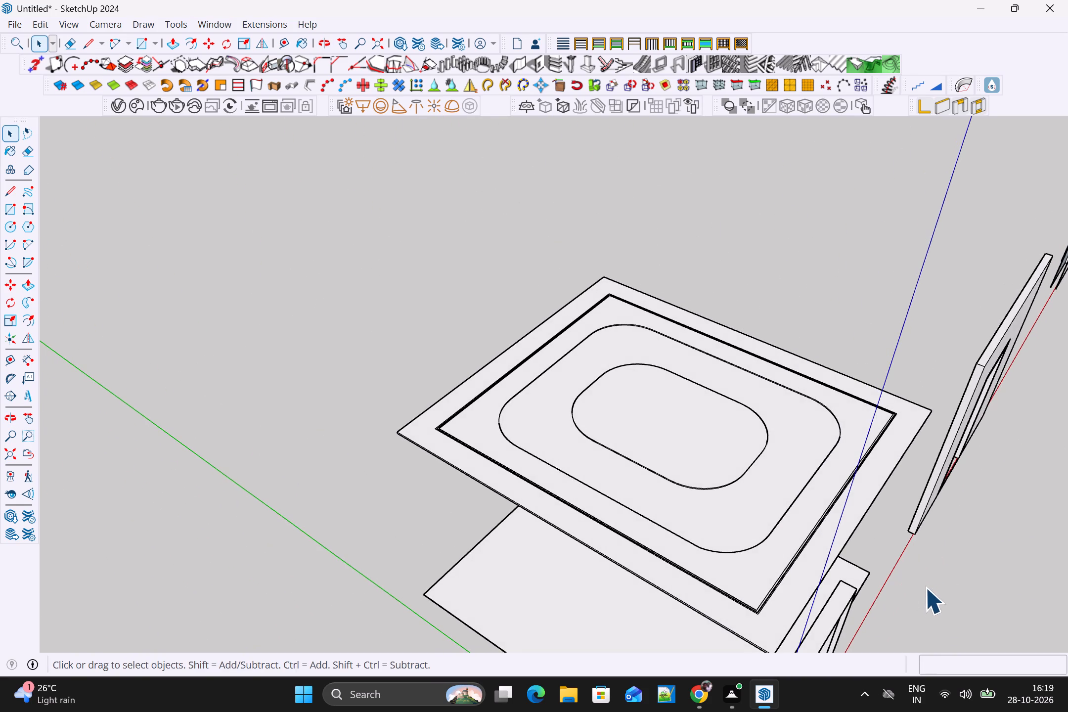
{"action": "middle_click_drag", "start_coordinate": [928, 579], "coordinate": [766, 406], "text": "shift"}
{"action": "scroll", "coordinate": [772, 422], "scroll_direction": "up", "scroll_amount": 1, "text": "shift"}
{"action": "middle_click_drag", "start_coordinate": [822, 440], "coordinate": [601, 612]}
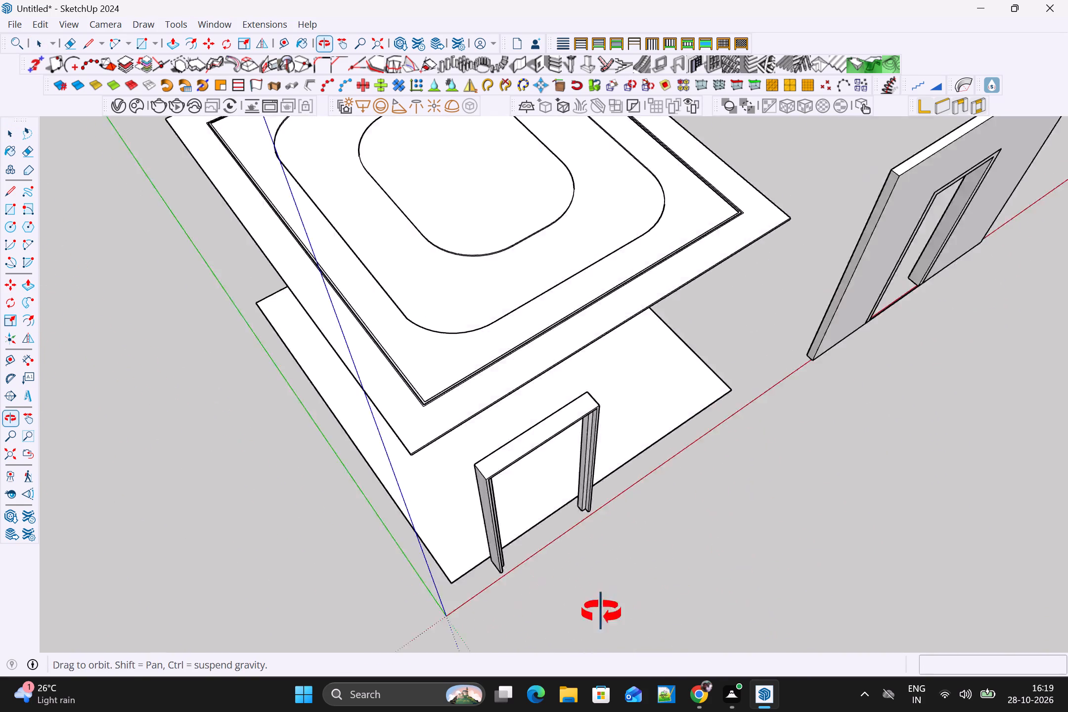
{"action": "middle_click_drag", "start_coordinate": [601, 612], "coordinate": [521, 631]}
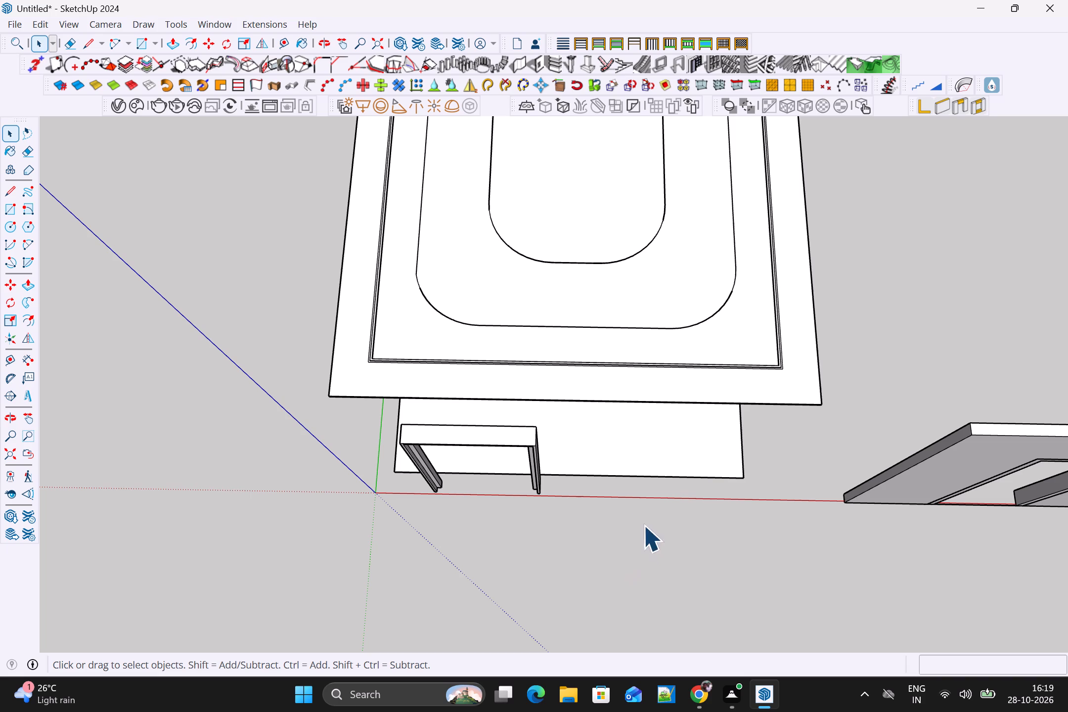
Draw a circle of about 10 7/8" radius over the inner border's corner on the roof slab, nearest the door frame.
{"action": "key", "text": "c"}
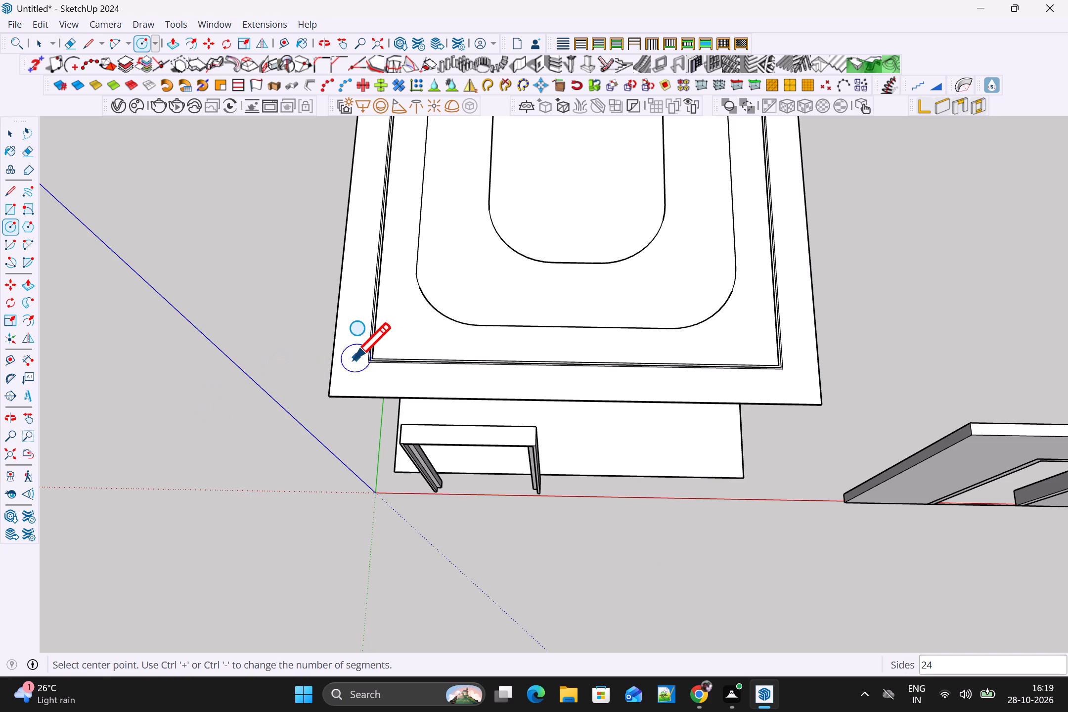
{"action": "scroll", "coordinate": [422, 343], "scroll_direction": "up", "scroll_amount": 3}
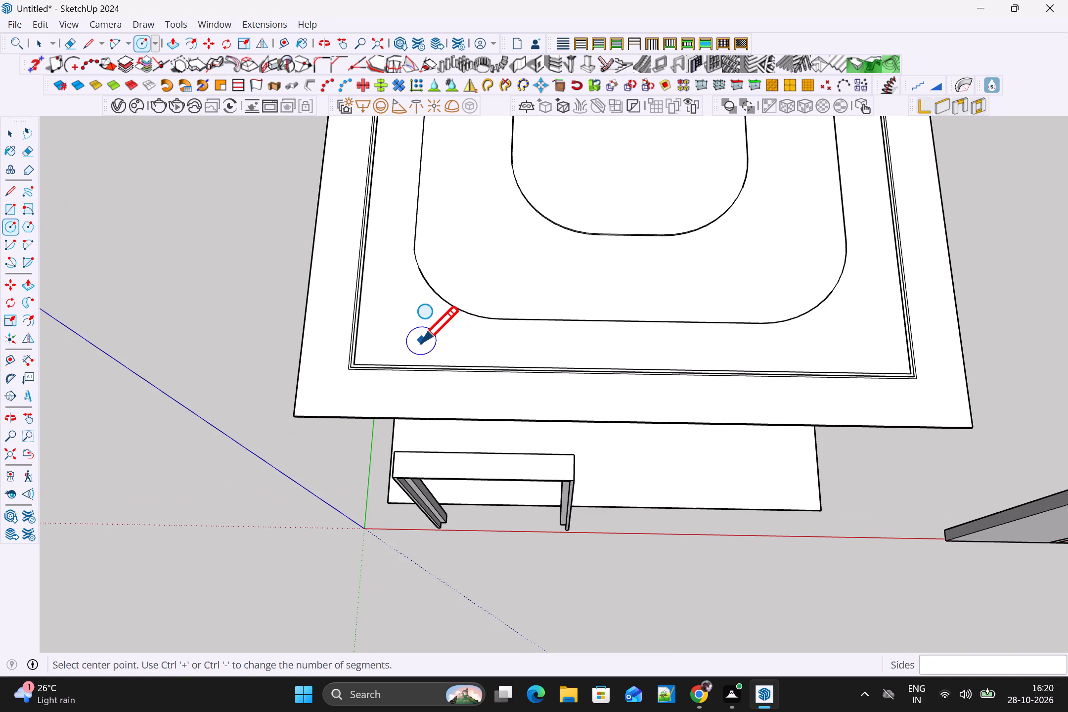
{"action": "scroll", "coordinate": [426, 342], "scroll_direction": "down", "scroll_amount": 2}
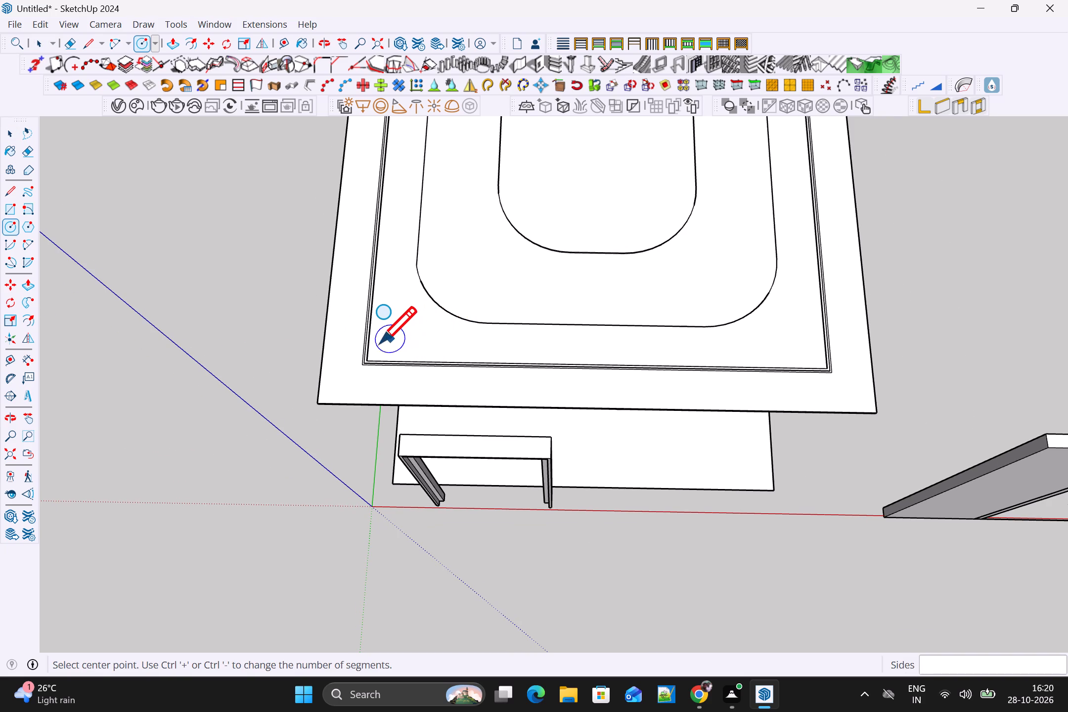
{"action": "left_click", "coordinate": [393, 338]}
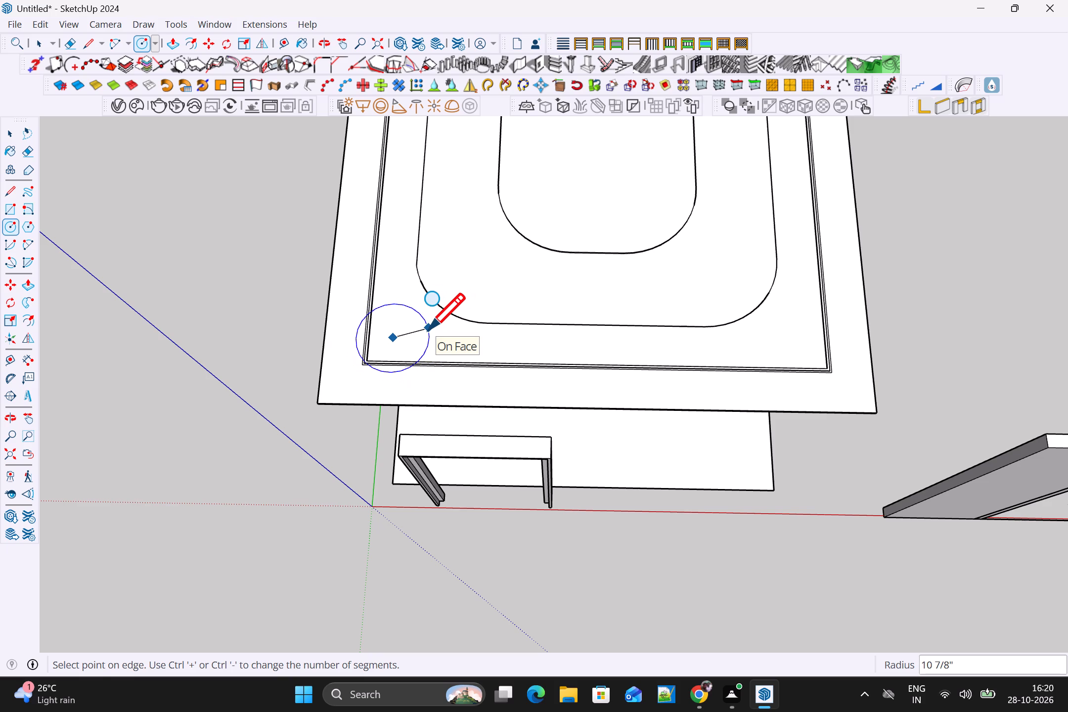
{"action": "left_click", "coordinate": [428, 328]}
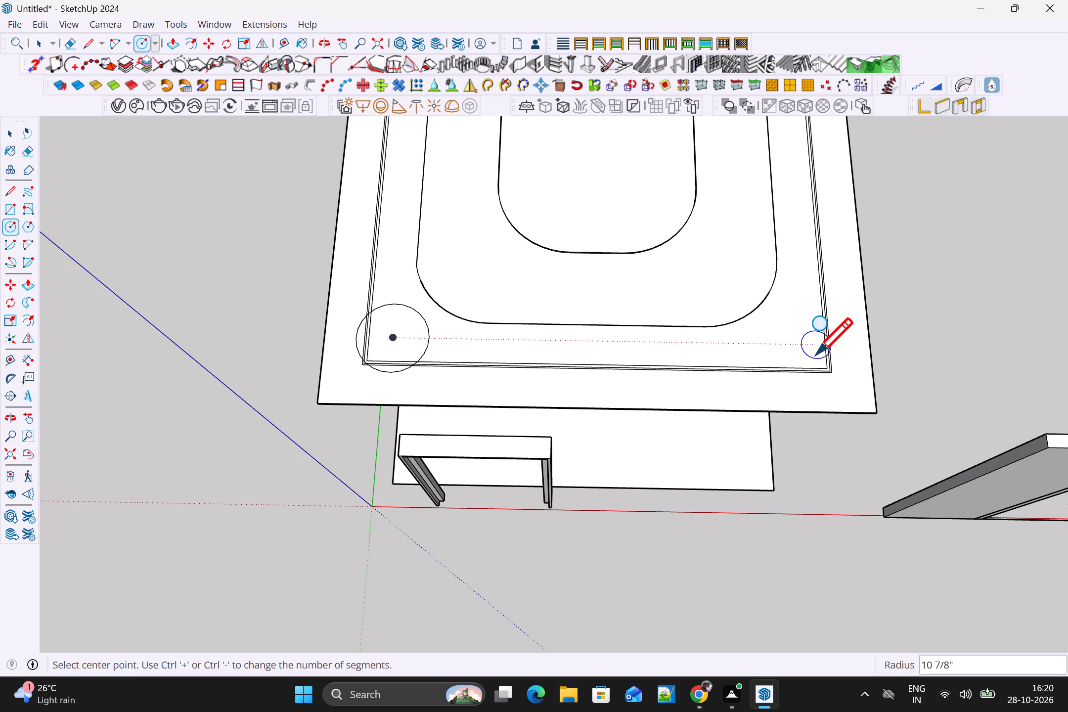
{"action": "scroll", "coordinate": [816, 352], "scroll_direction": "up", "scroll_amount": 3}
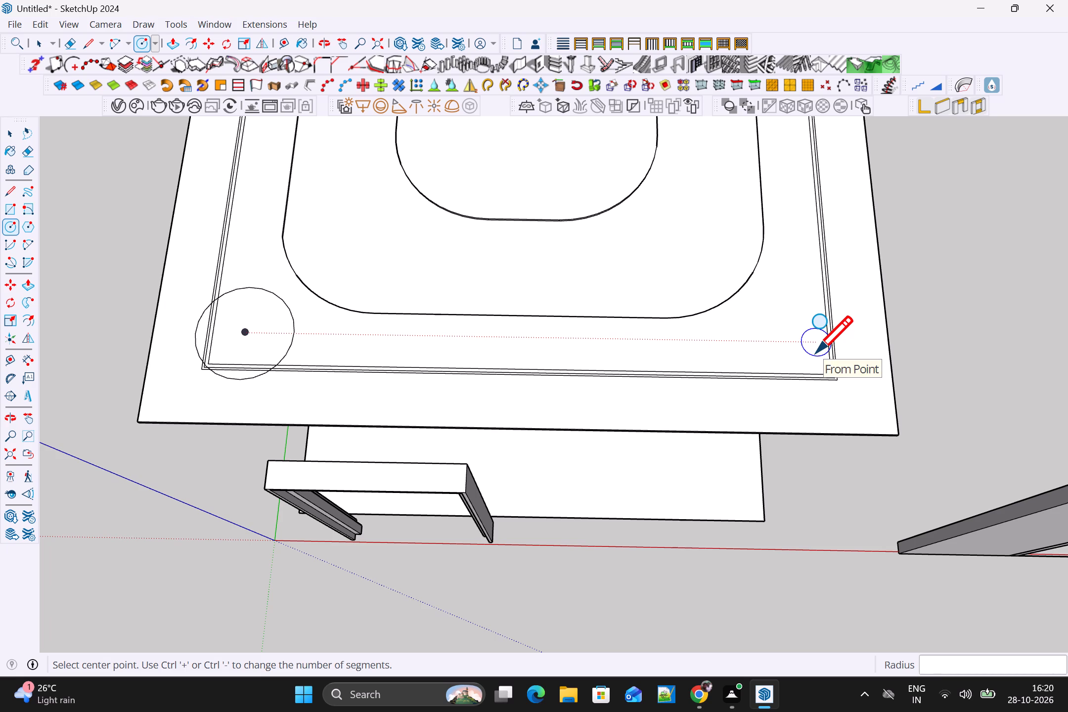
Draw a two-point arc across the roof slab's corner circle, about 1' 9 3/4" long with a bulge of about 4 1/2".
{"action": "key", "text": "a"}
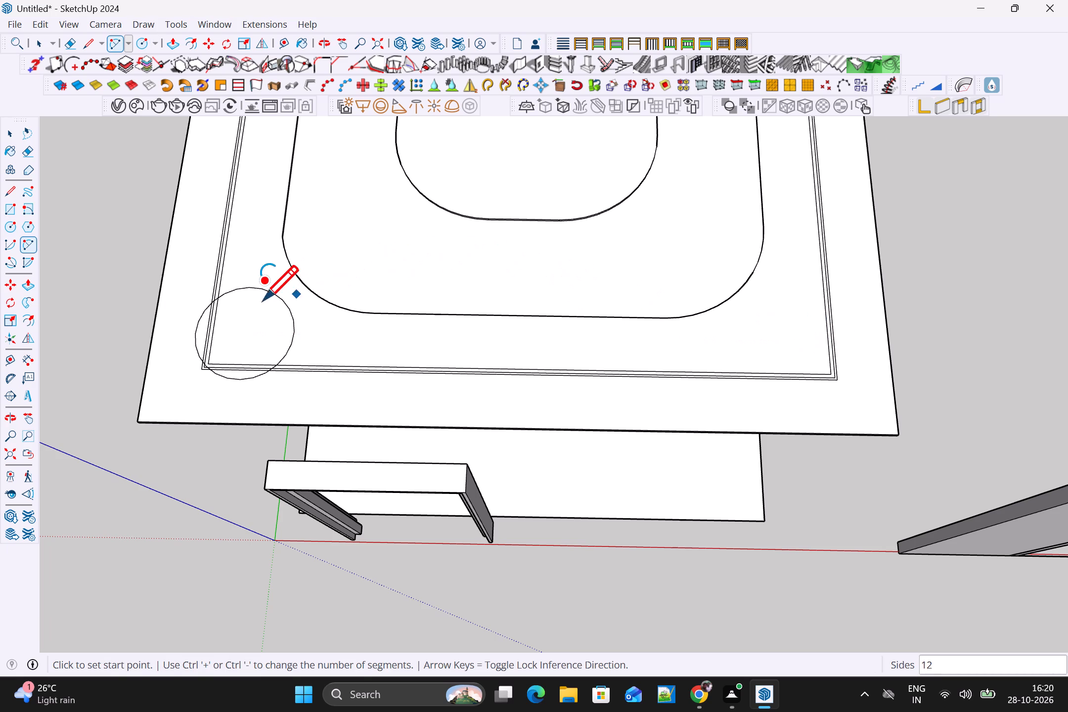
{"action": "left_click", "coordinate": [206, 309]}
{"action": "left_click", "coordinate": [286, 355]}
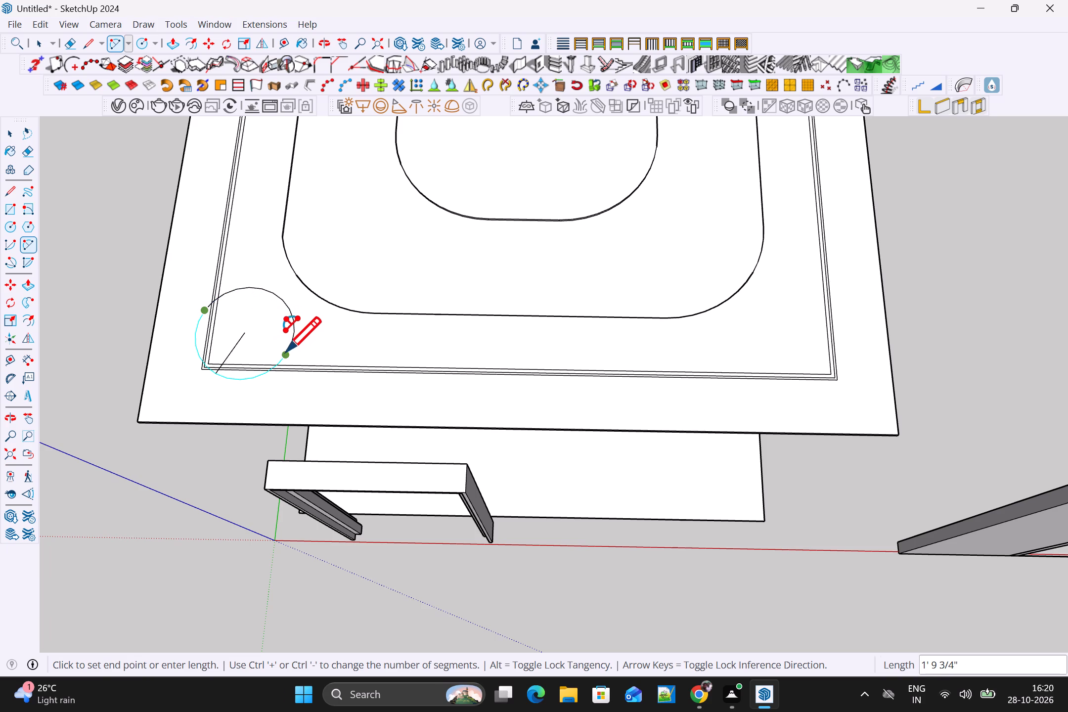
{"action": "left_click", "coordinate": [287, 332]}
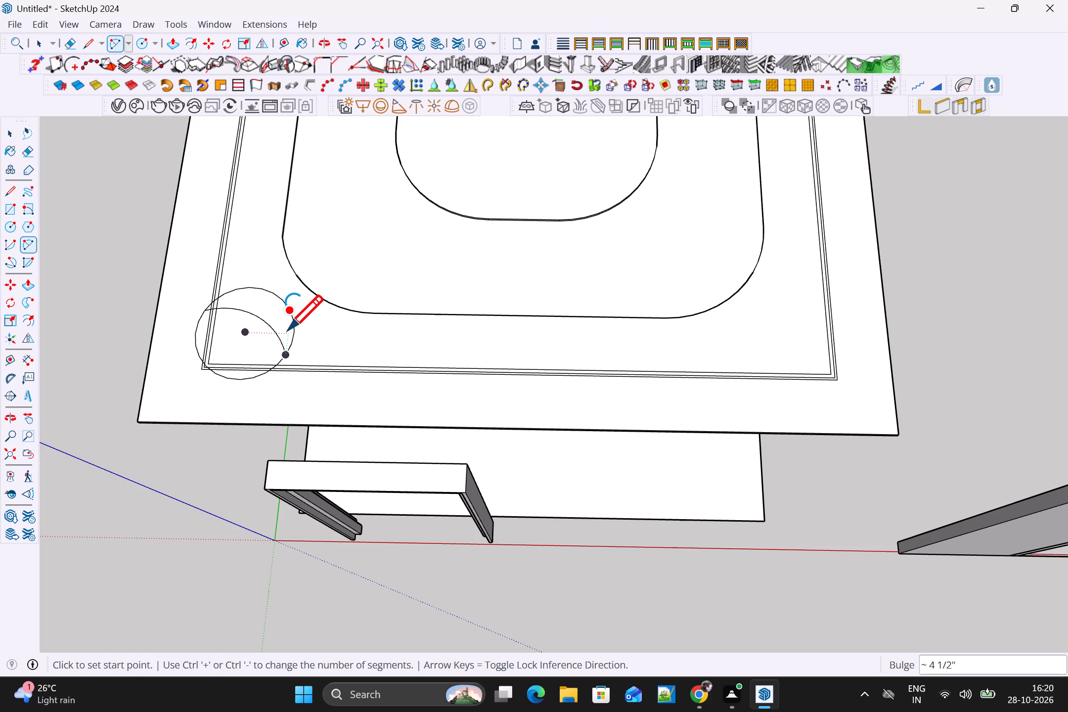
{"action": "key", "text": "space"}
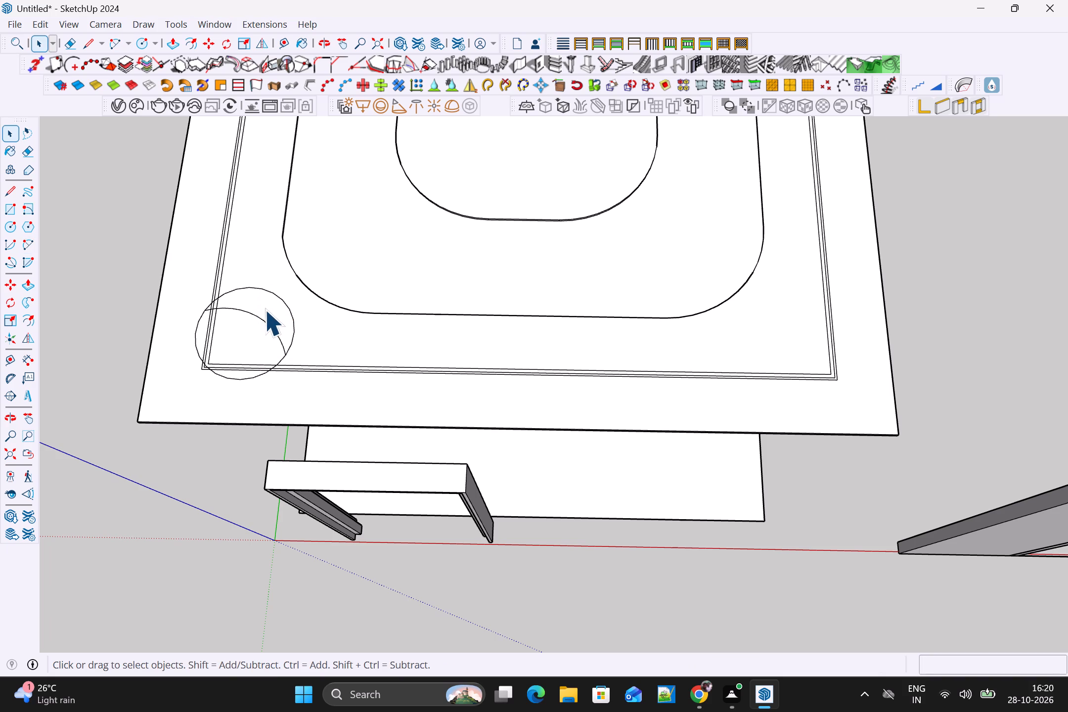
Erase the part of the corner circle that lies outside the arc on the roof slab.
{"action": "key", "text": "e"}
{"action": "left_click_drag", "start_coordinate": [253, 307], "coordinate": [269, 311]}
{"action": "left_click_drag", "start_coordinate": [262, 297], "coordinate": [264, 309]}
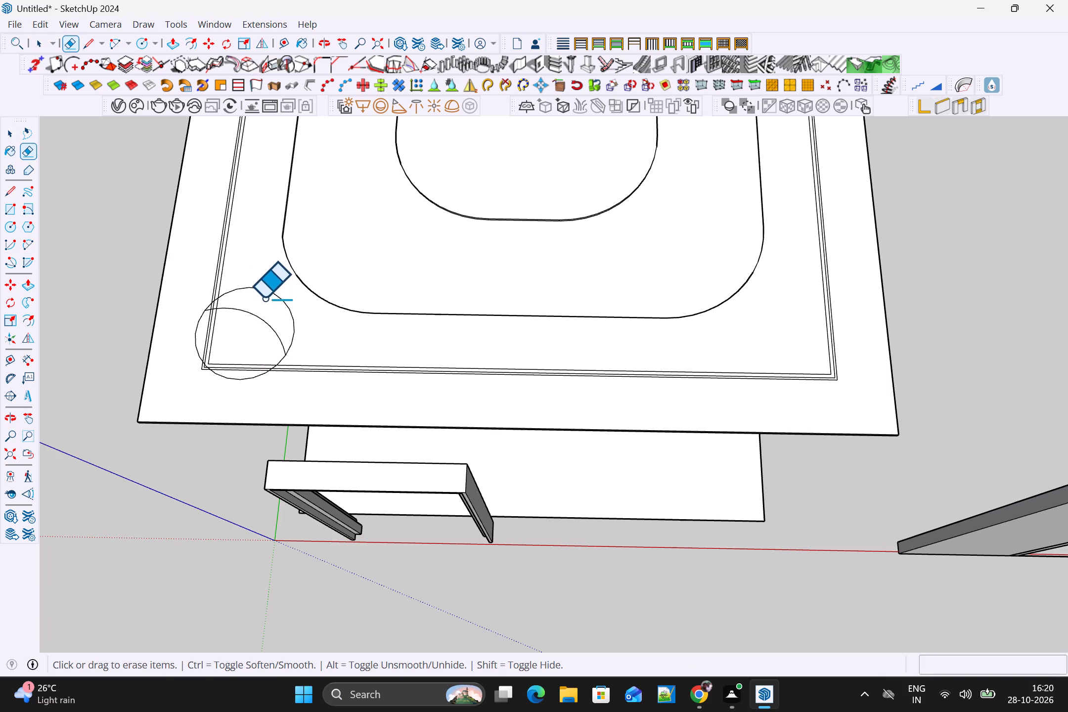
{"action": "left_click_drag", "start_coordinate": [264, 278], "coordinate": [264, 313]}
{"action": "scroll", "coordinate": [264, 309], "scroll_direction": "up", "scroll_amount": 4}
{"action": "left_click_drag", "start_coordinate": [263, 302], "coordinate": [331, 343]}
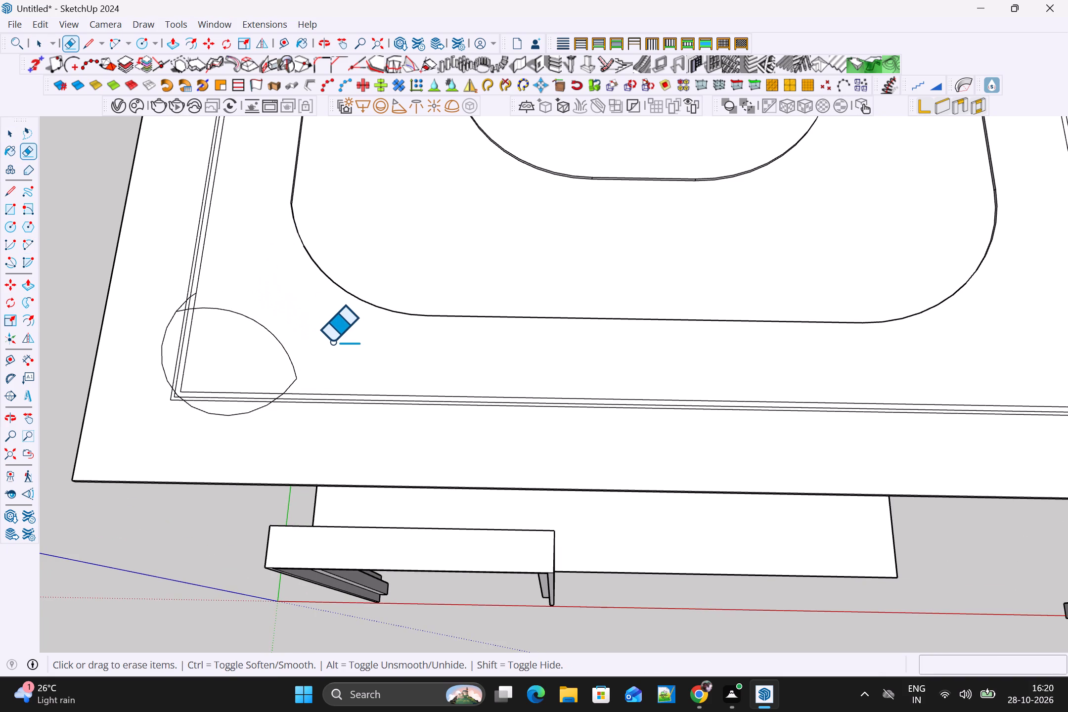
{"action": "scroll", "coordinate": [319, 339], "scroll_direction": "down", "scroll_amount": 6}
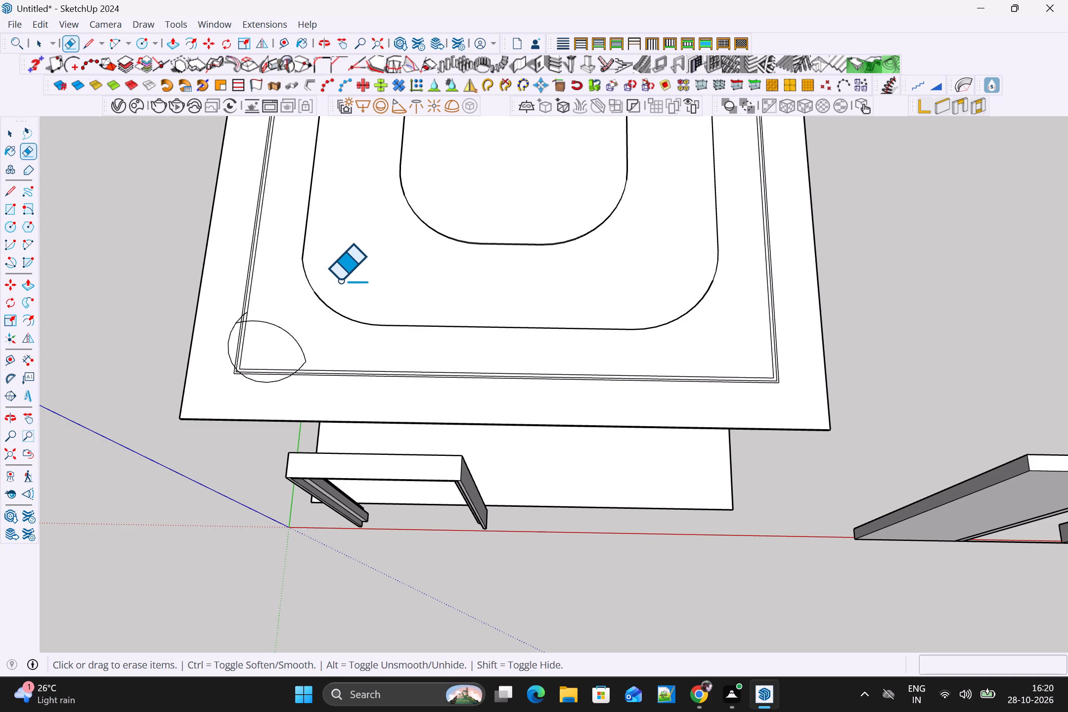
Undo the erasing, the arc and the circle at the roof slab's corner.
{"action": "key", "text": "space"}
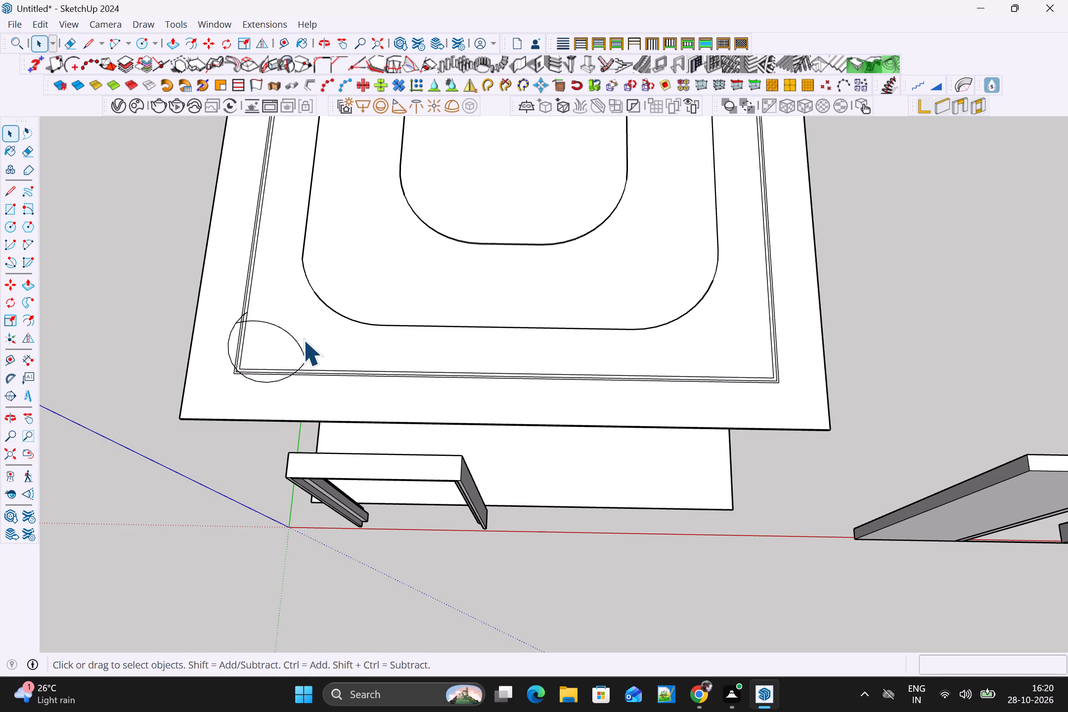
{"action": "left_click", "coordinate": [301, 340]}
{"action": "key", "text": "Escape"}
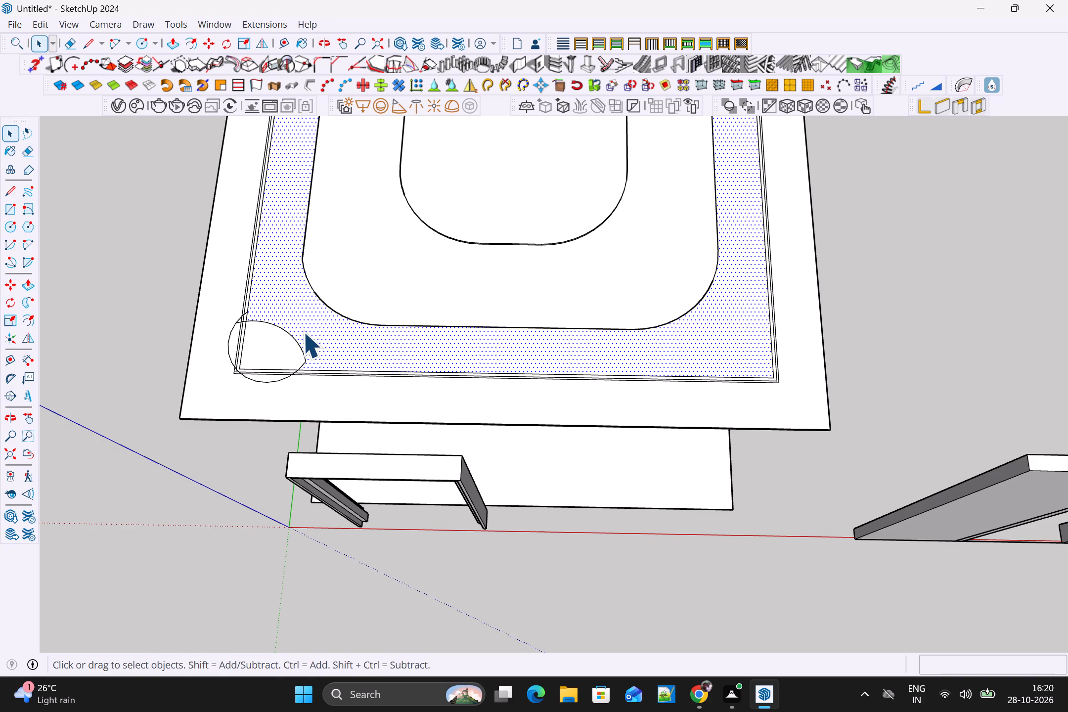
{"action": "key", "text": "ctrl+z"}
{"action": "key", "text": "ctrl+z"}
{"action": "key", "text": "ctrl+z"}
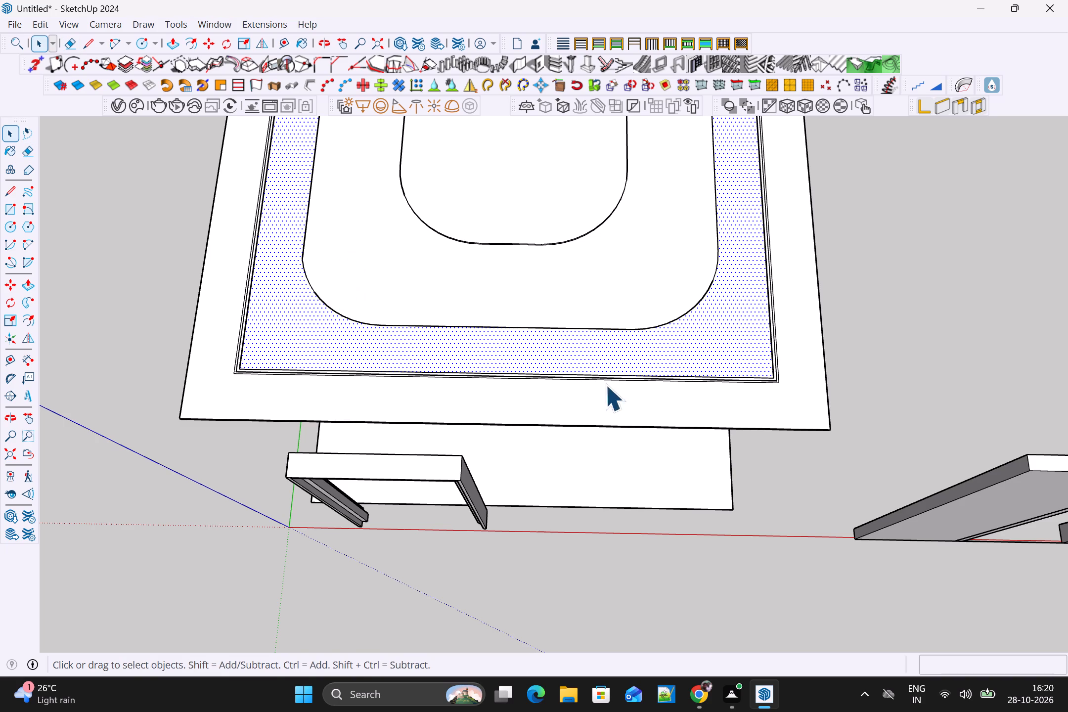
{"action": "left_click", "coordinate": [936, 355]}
Copy the floor slab about 23' 3 7/8" away into the open area behind the separate wall parts.
{"action": "scroll", "coordinate": [931, 356], "scroll_direction": "down", "scroll_amount": 9}
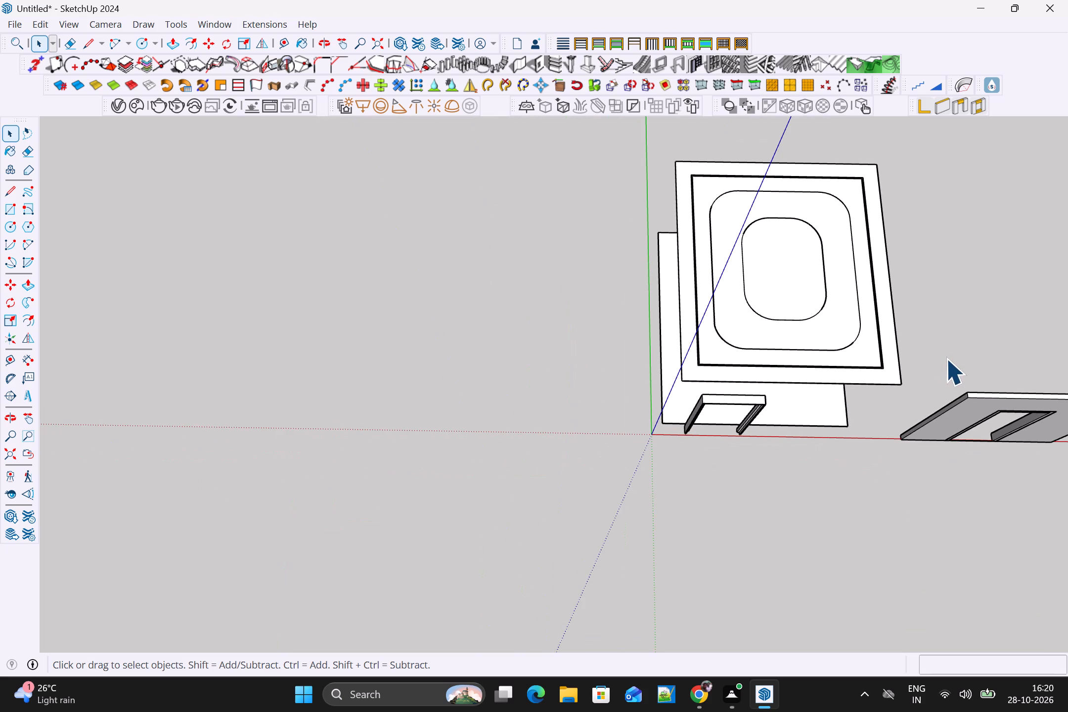
{"action": "middle_click_drag", "start_coordinate": [943, 351], "coordinate": [940, 348], "text": "shift"}
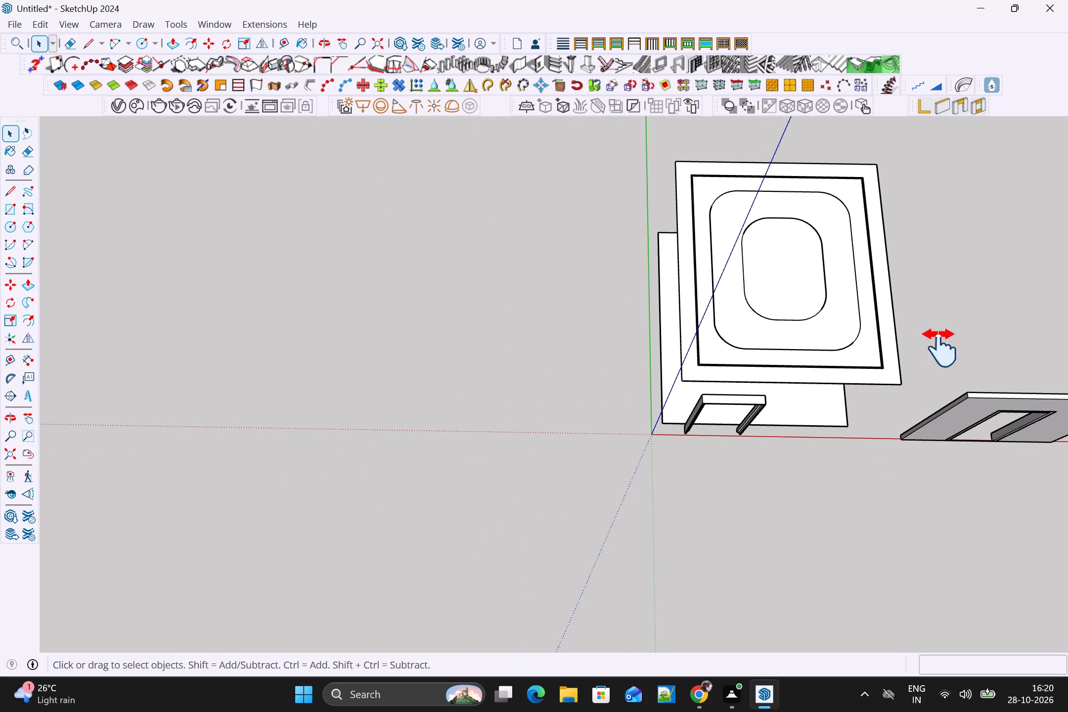
{"action": "middle_click_drag", "start_coordinate": [940, 348], "coordinate": [748, 277], "text": "shift"}
{"action": "scroll", "coordinate": [727, 287], "scroll_direction": "down", "scroll_amount": 1}
{"action": "left_click", "coordinate": [689, 355]}
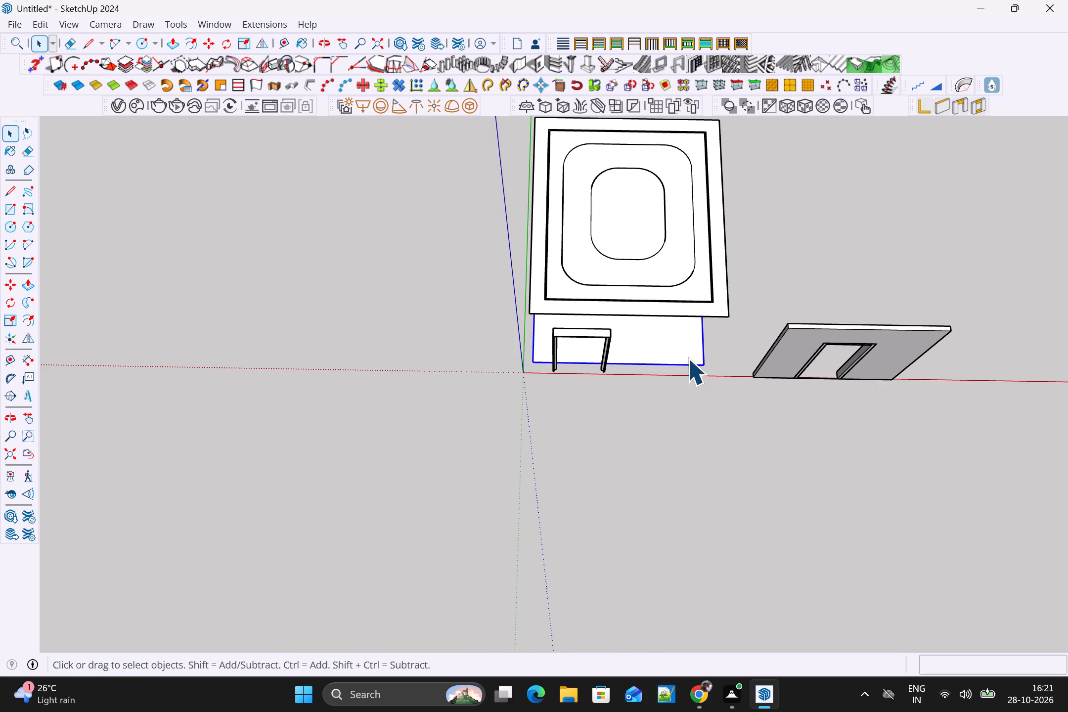
{"action": "key", "text": "m"}
{"action": "left_click", "coordinate": [708, 364]}
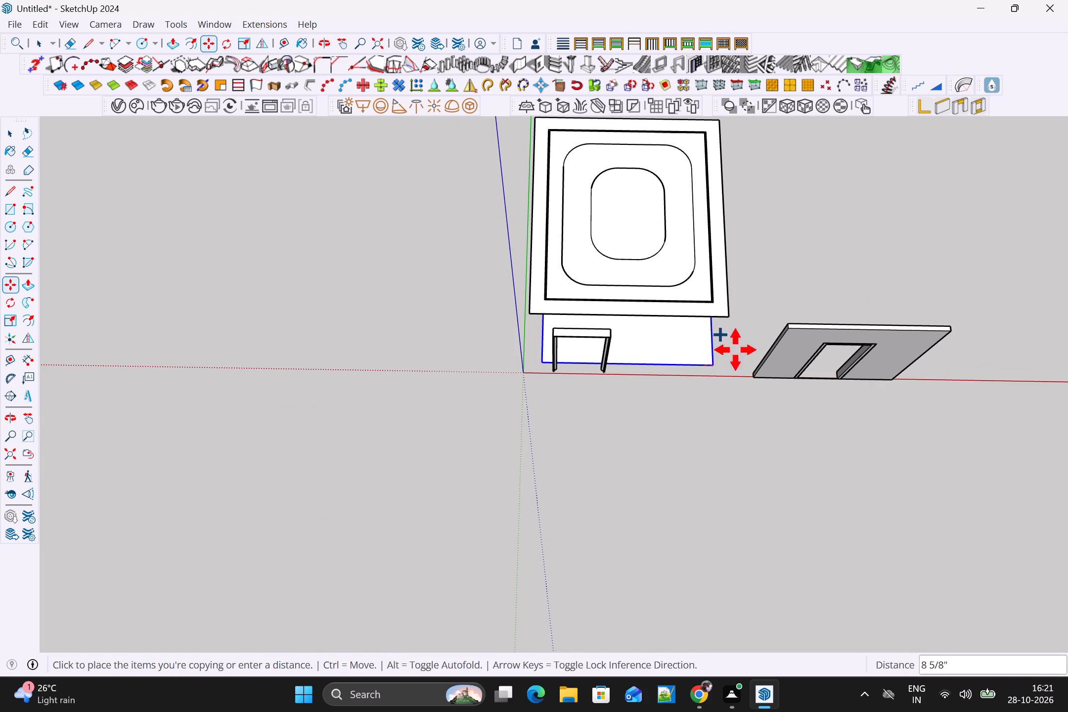
{"action": "left_click", "coordinate": [974, 287]}
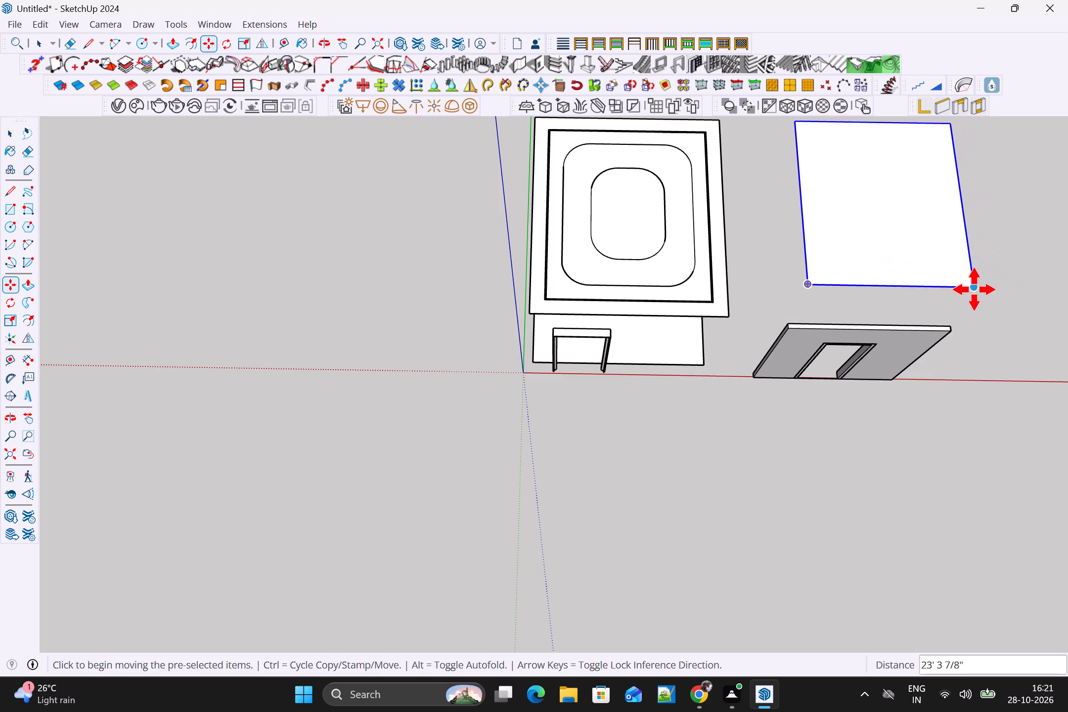
{"action": "middle_click_drag", "start_coordinate": [1033, 290], "coordinate": [734, 322], "text": "shift"}
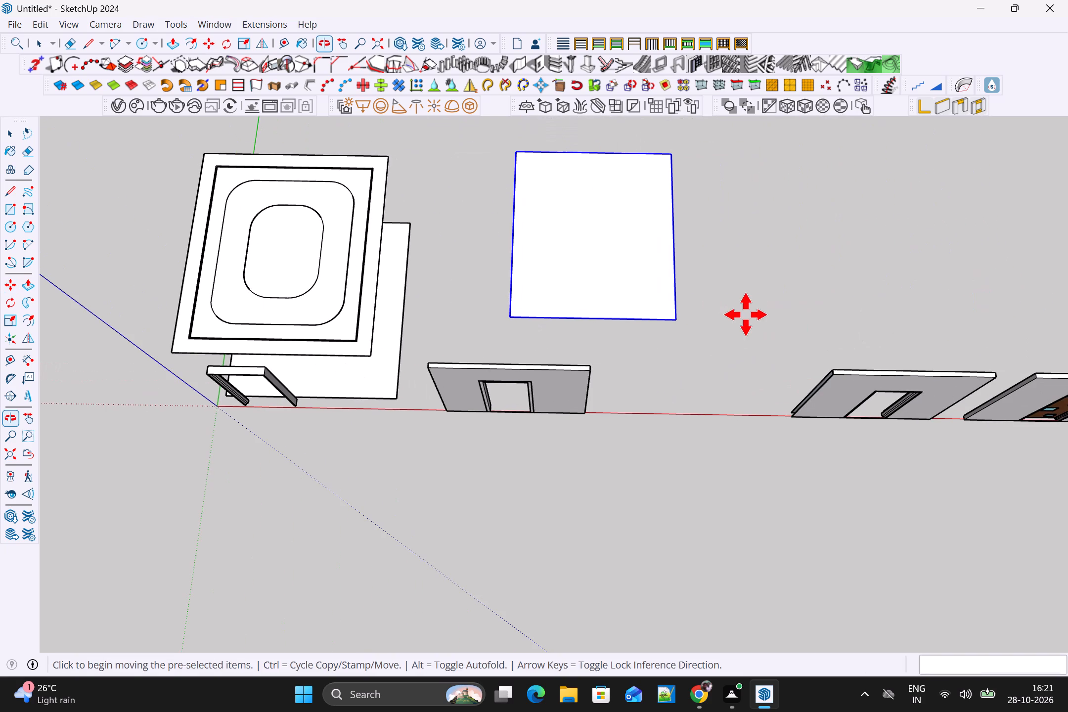
{"action": "key", "text": "space"}
{"action": "left_click", "coordinate": [676, 338]}
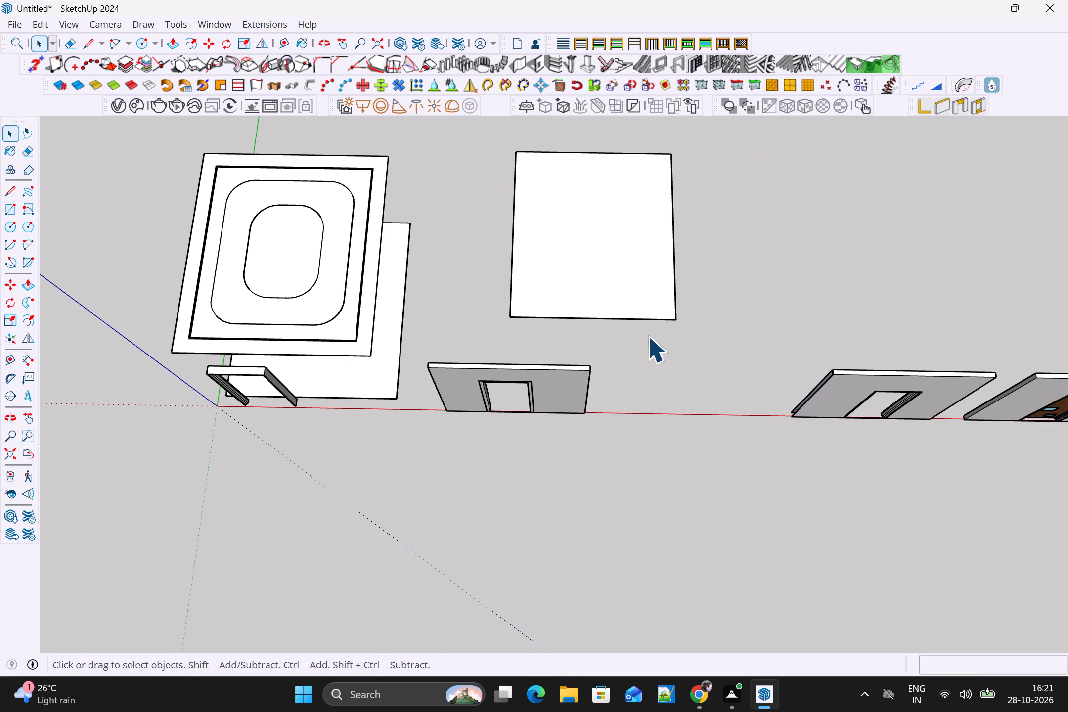
Explode the copied floor slab's group.
{"action": "triple_click", "coordinate": [620, 306]}
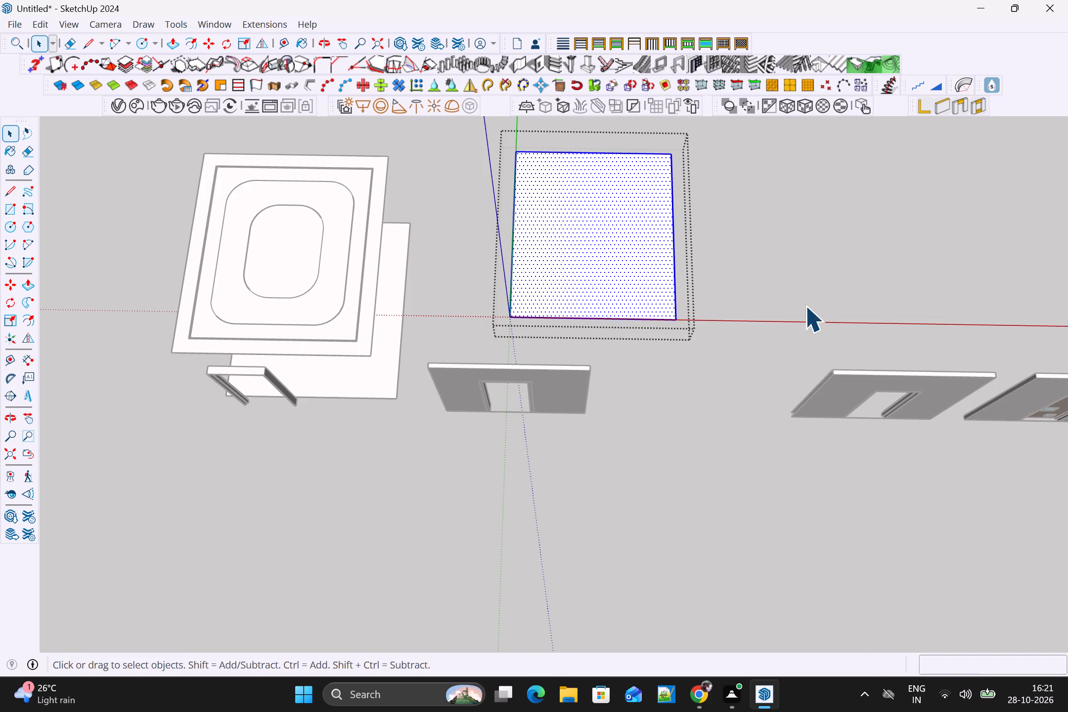
{"action": "left_click", "coordinate": [805, 306]}
{"action": "left_click", "coordinate": [664, 299]}
{"action": "right_click", "coordinate": [663, 300]}
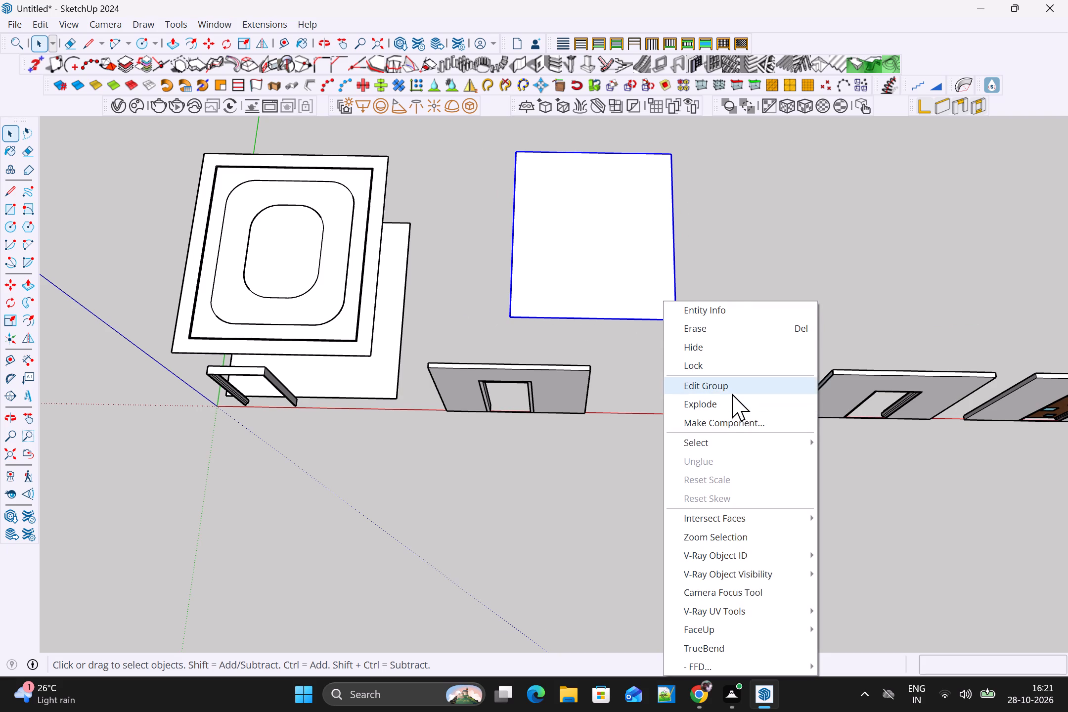
{"action": "left_click", "coordinate": [723, 402]}
{"action": "left_click", "coordinate": [582, 338]}
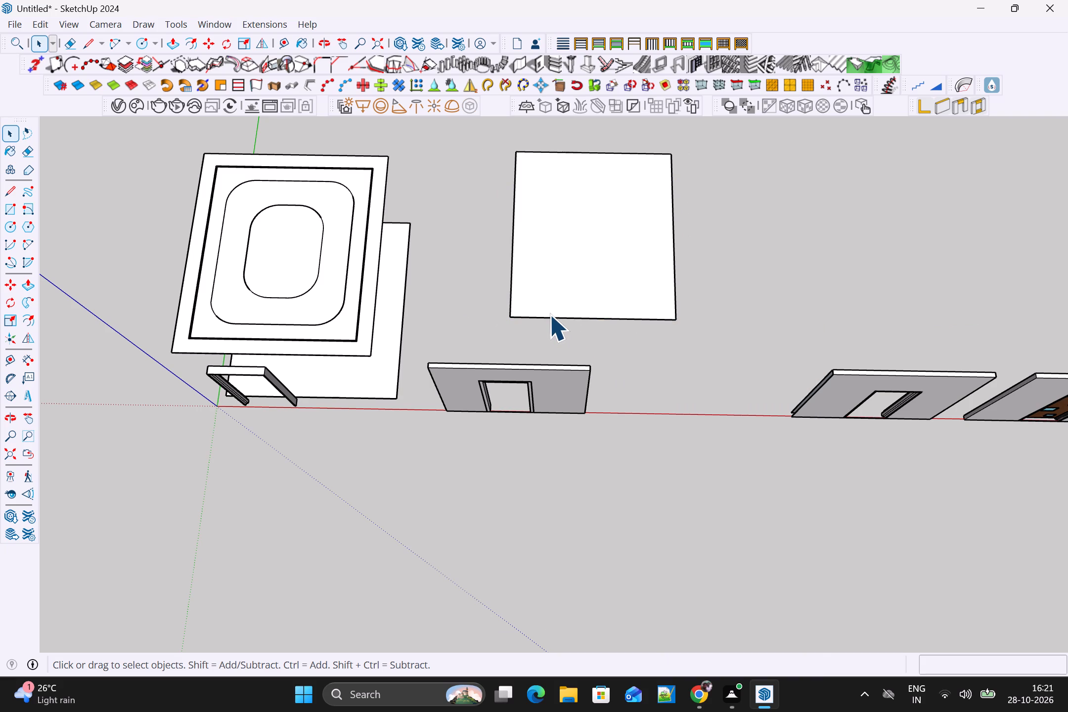
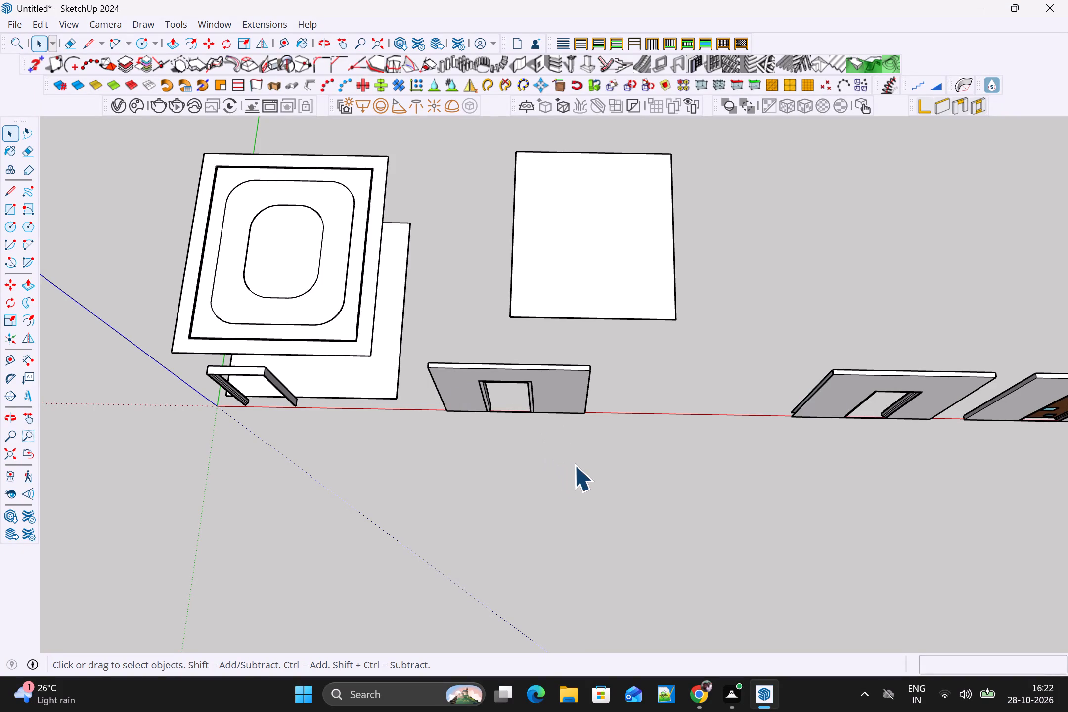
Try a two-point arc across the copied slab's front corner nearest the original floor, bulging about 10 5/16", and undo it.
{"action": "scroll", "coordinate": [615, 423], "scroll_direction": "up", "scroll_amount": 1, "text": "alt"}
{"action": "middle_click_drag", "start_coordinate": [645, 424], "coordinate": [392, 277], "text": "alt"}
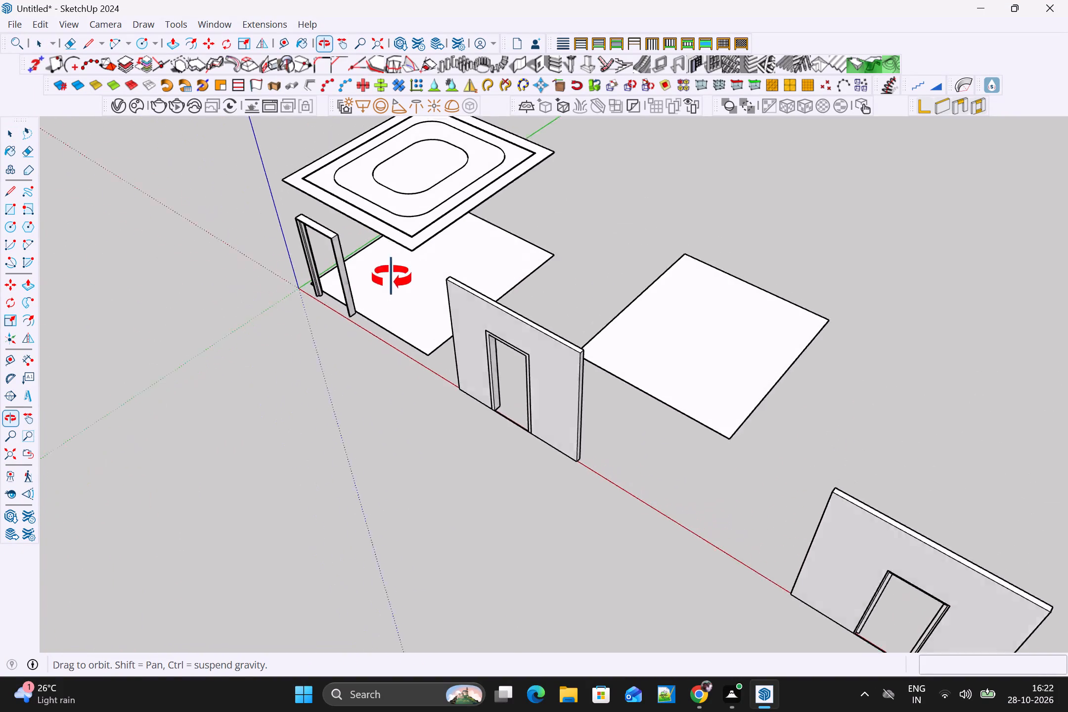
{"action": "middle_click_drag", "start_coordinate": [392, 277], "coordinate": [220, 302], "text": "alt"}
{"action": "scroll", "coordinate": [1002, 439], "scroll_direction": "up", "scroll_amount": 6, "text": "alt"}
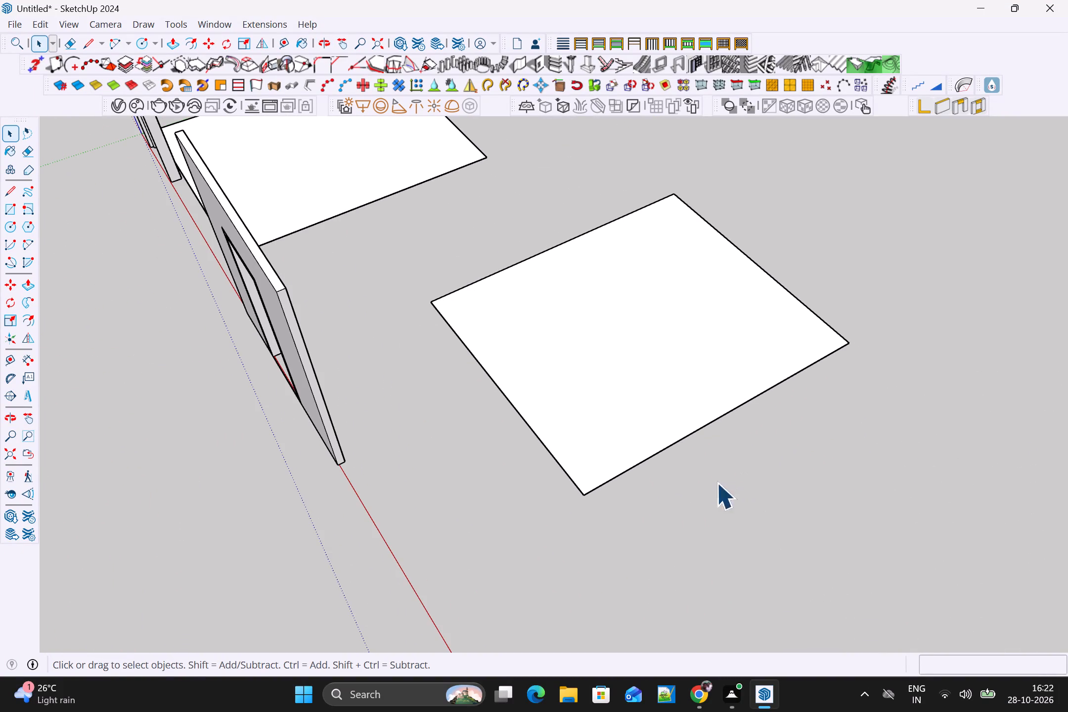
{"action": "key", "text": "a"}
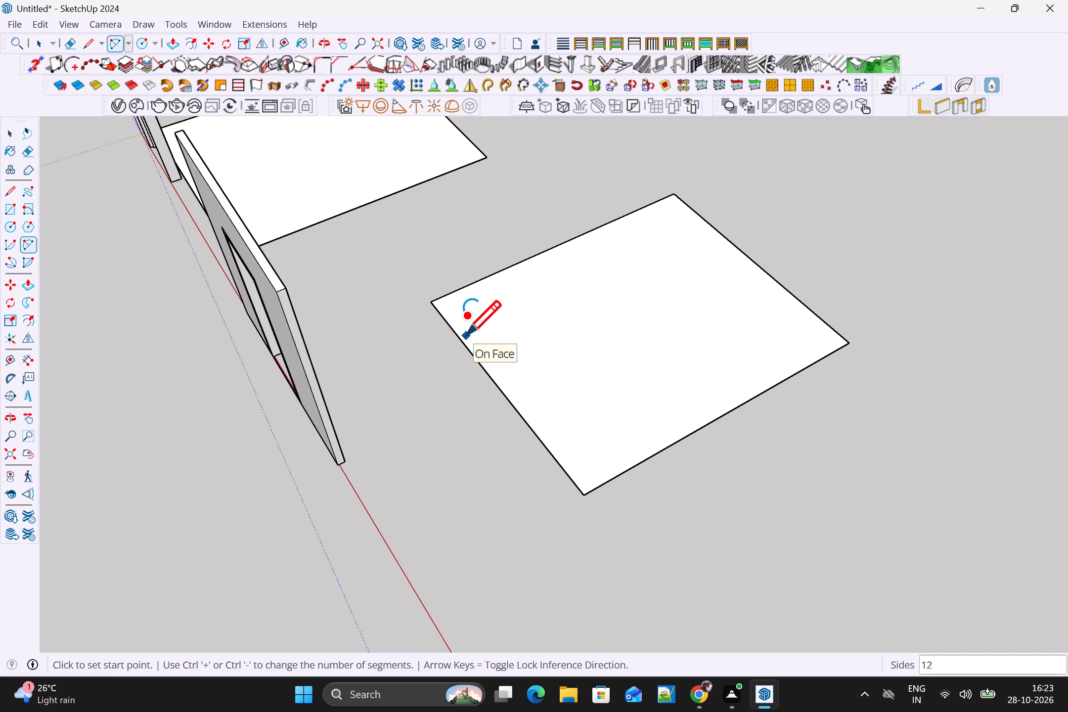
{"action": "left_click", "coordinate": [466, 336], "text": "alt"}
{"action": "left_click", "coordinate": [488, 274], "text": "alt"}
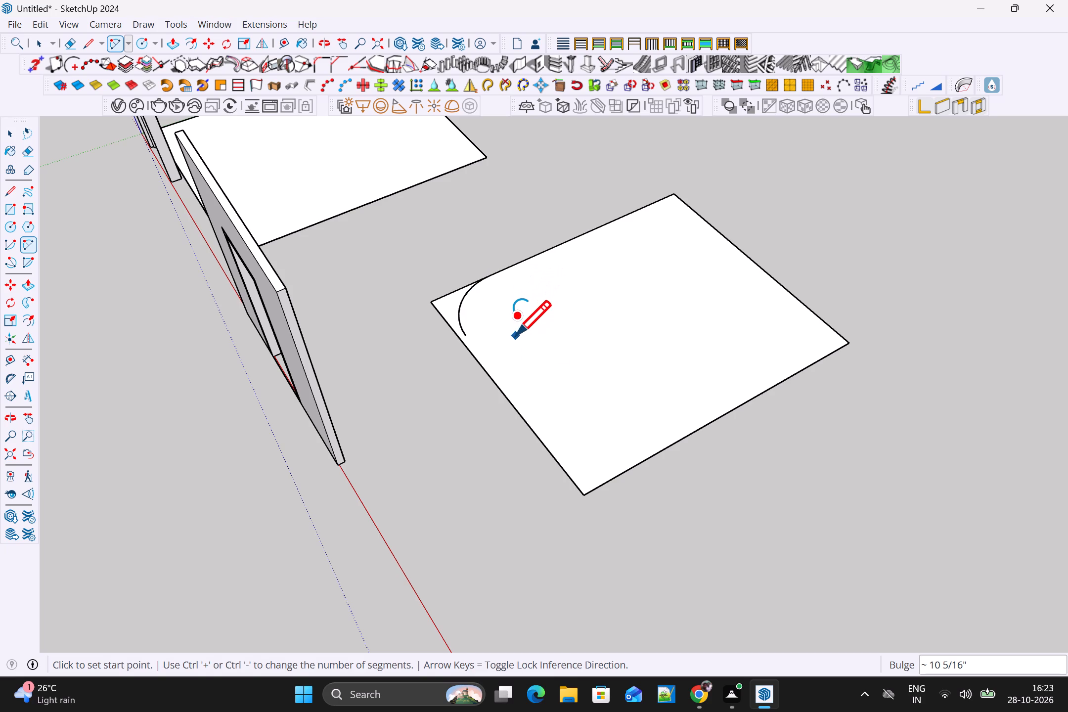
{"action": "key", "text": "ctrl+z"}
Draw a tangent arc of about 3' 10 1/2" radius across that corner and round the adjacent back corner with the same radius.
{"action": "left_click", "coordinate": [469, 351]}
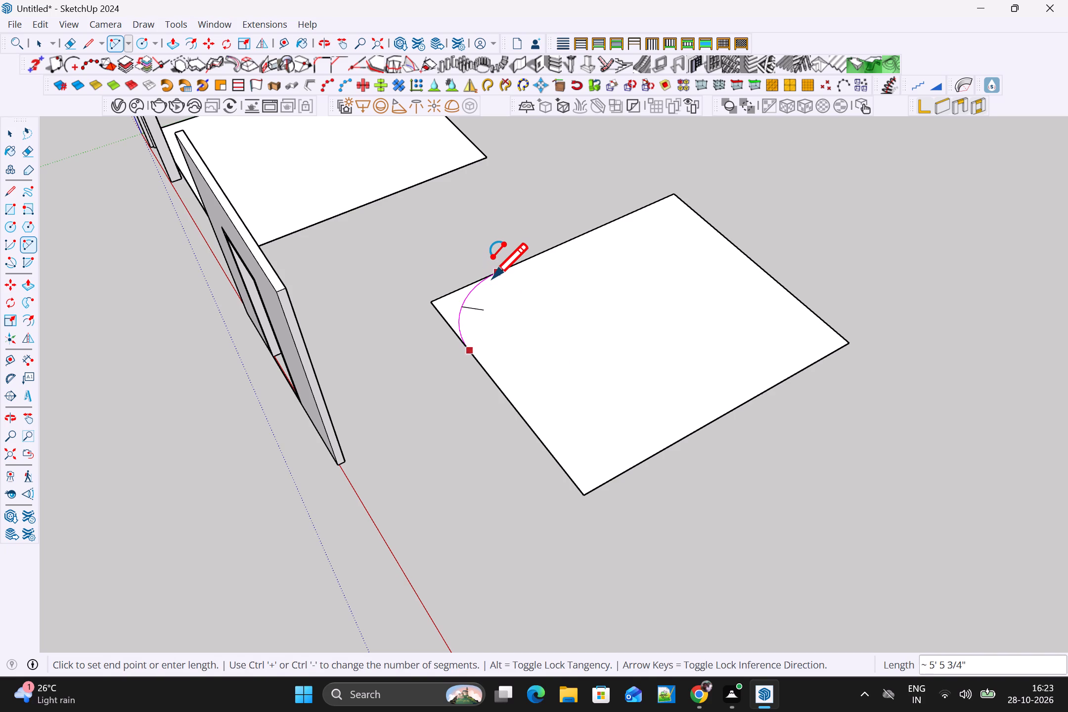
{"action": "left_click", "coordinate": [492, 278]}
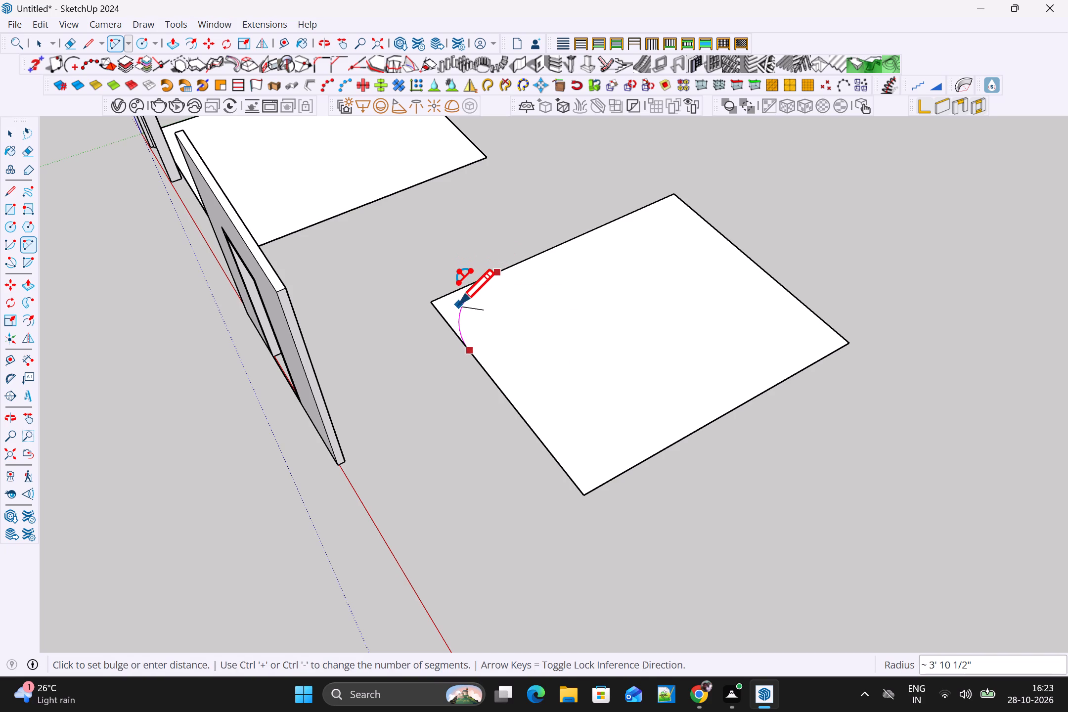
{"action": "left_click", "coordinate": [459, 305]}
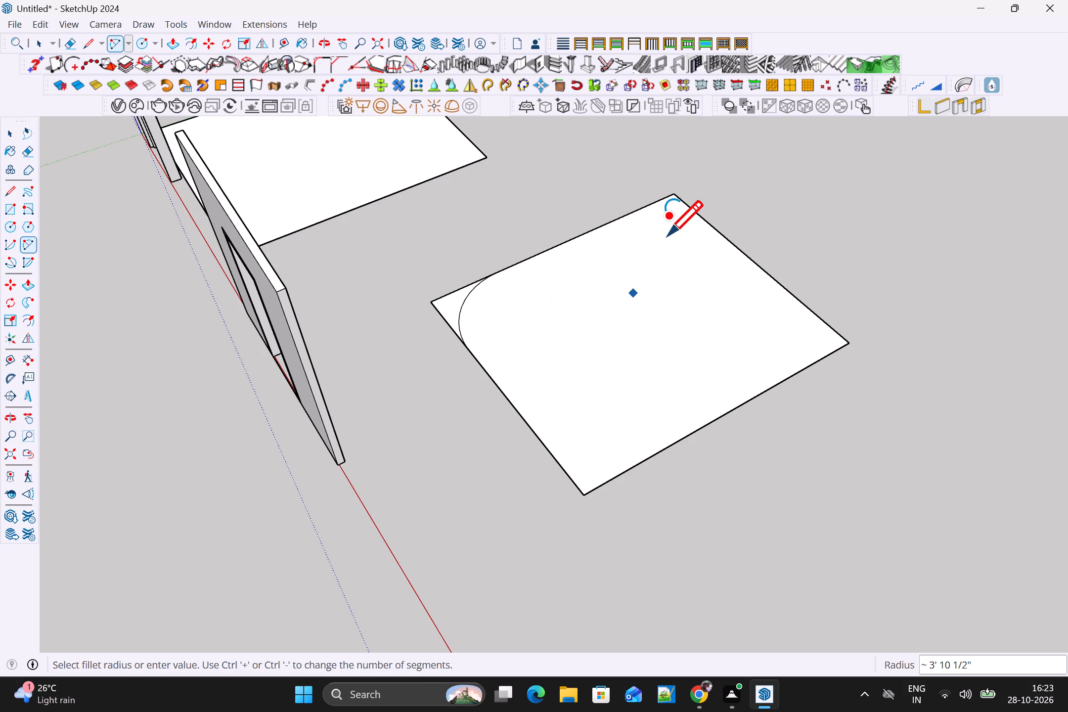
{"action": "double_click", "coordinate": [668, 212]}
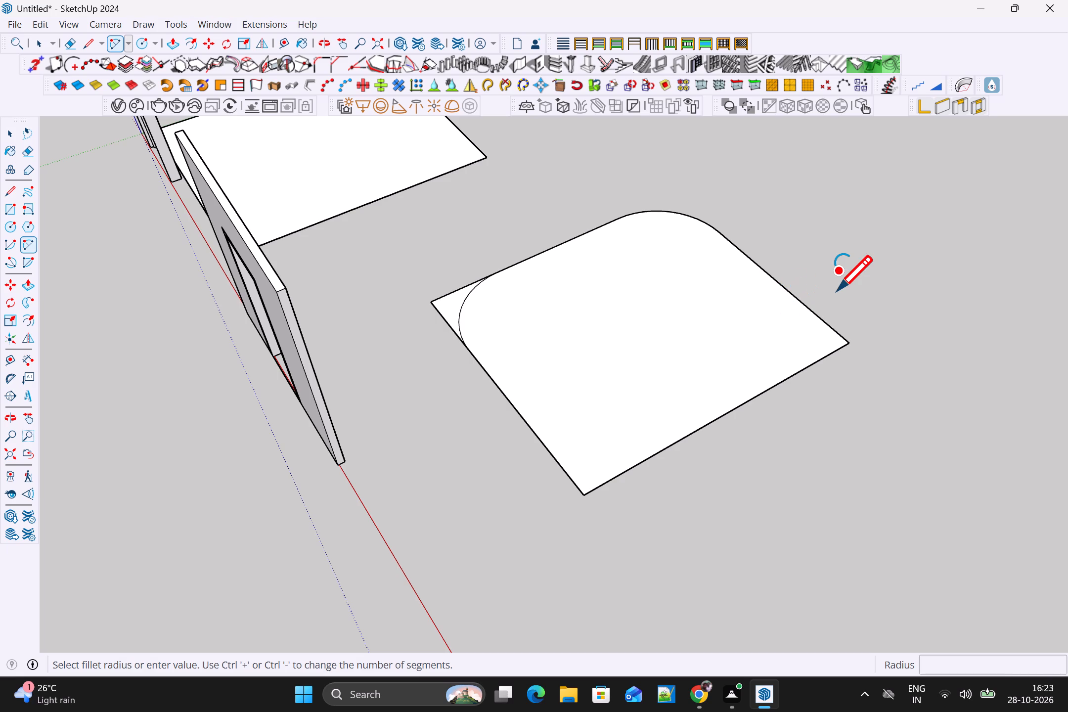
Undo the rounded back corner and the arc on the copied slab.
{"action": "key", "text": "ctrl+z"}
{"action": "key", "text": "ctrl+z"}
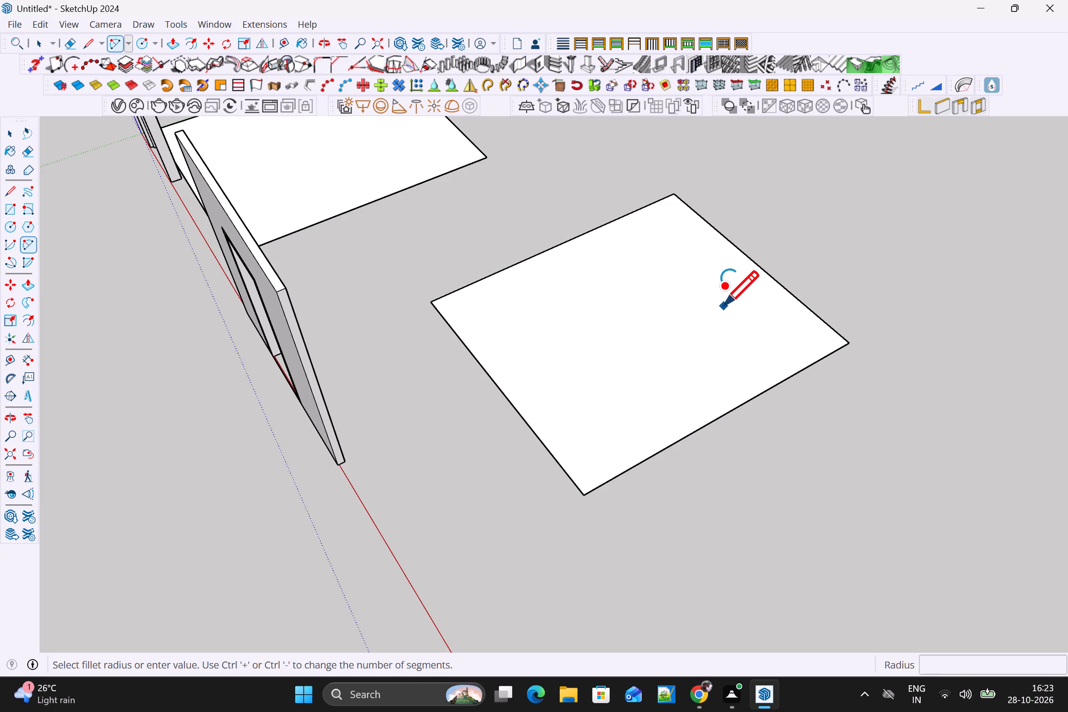
Push/Pull the copied slab's top face up by 4".
{"action": "key", "text": "p"}
{"action": "left_click", "coordinate": [693, 303]}
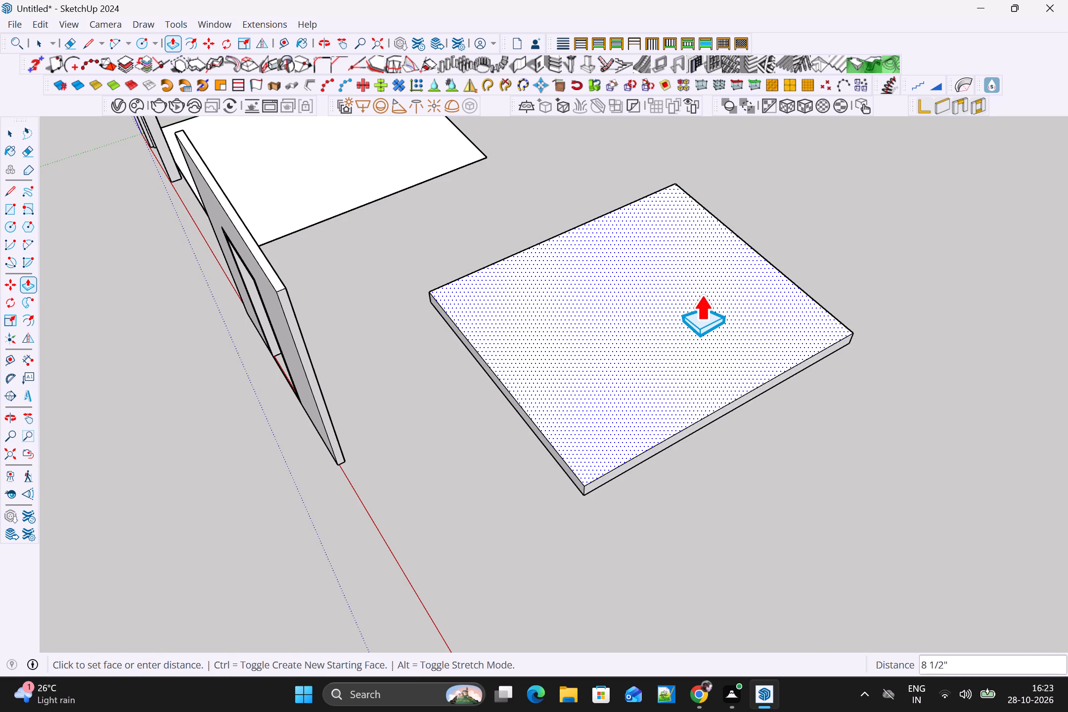
{"action": "type", "text": "4\""}
{"action": "key", "text": "Return"}
{"action": "key", "text": "space"}
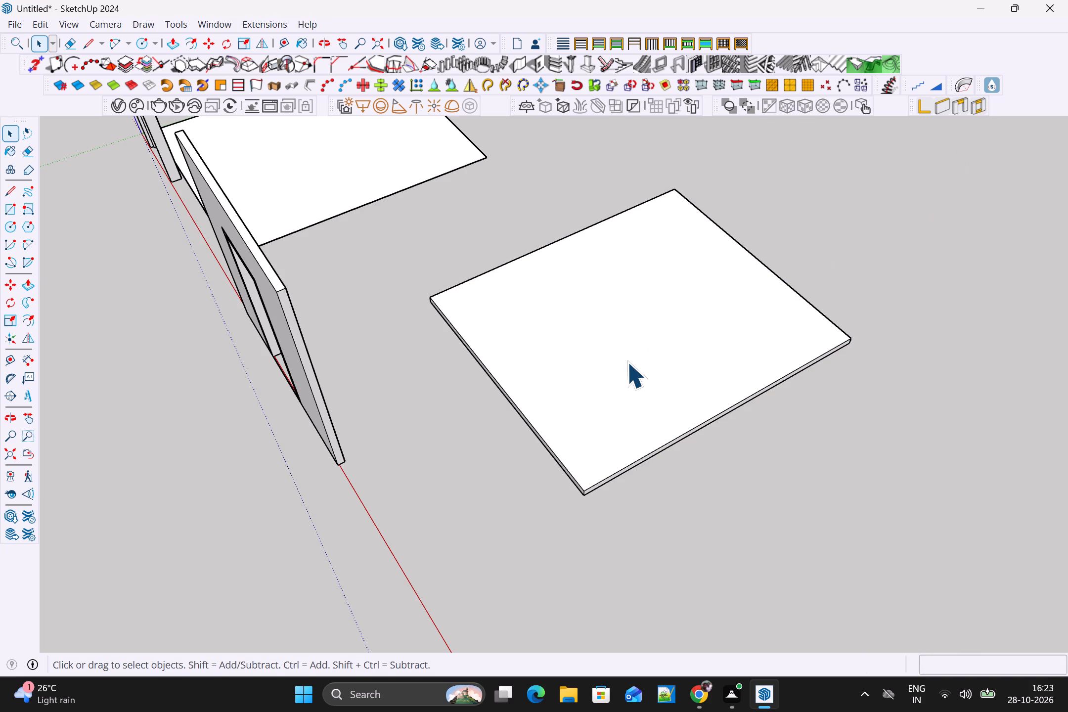
{"action": "triple_click", "coordinate": [627, 362]}
{"action": "left_click", "coordinate": [804, 448]}
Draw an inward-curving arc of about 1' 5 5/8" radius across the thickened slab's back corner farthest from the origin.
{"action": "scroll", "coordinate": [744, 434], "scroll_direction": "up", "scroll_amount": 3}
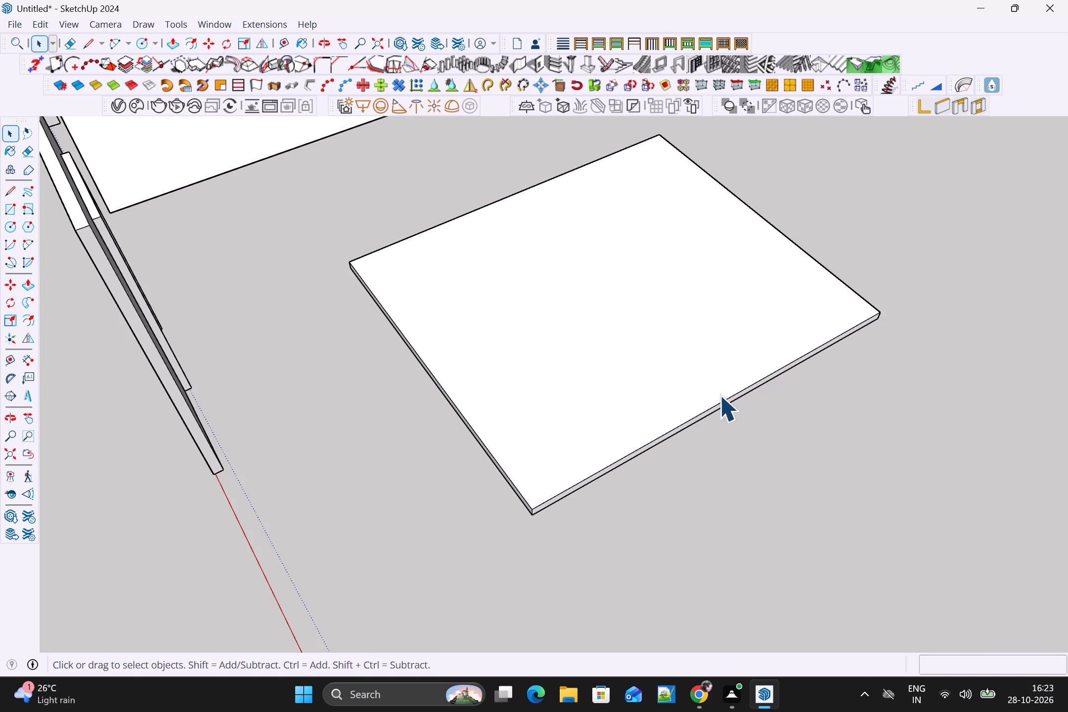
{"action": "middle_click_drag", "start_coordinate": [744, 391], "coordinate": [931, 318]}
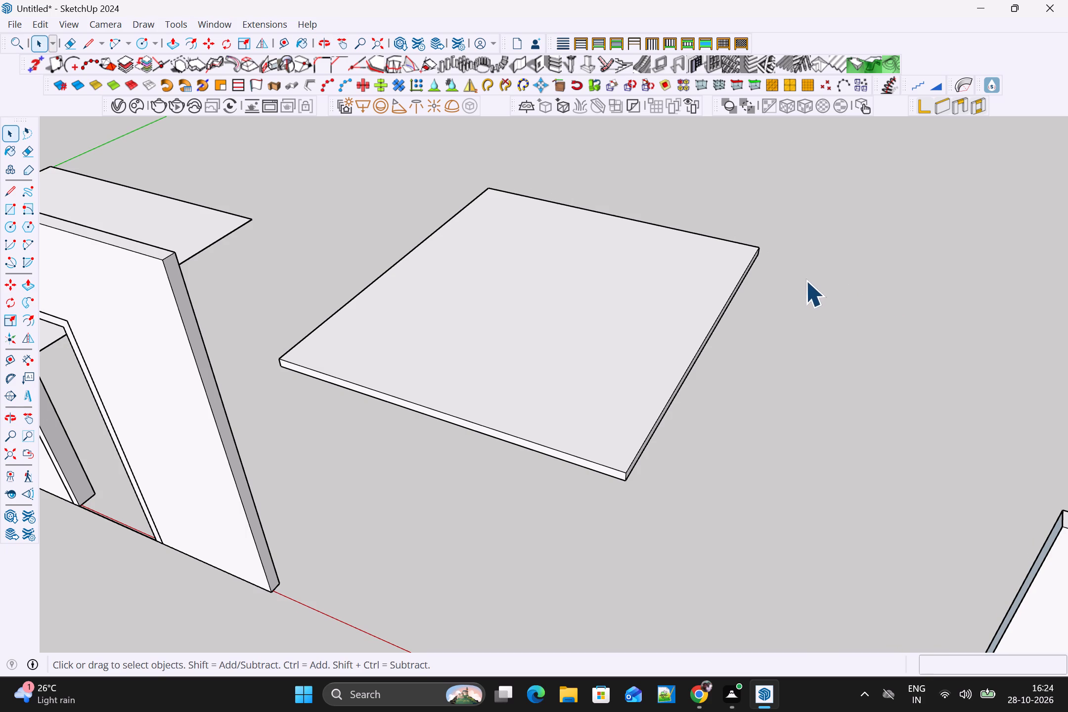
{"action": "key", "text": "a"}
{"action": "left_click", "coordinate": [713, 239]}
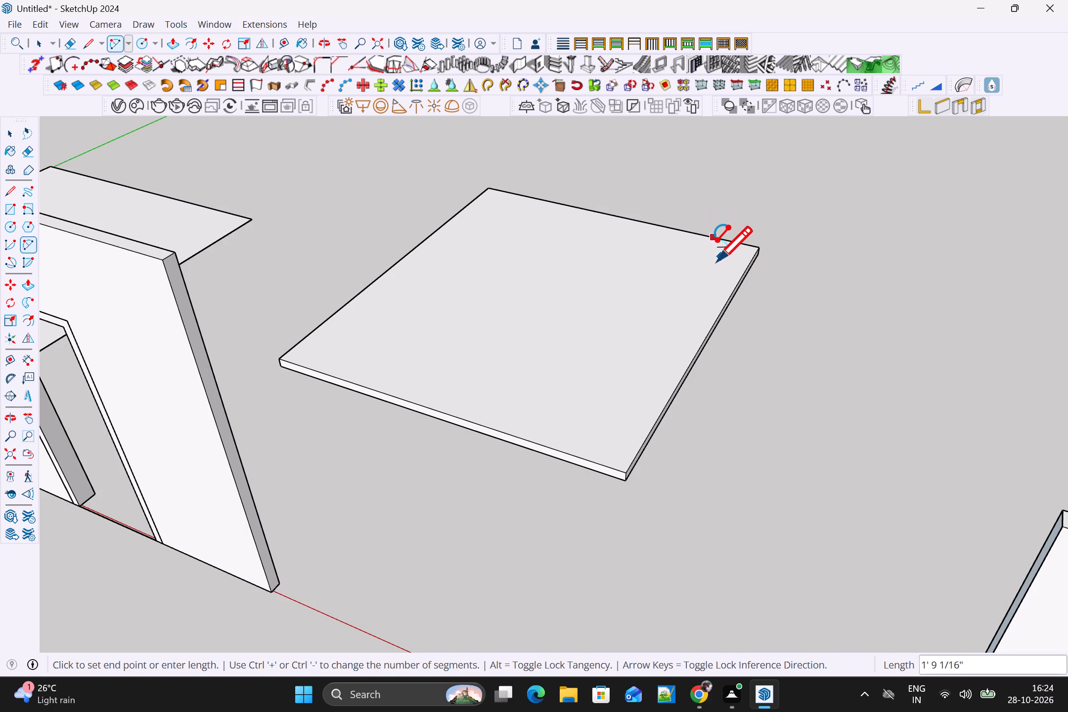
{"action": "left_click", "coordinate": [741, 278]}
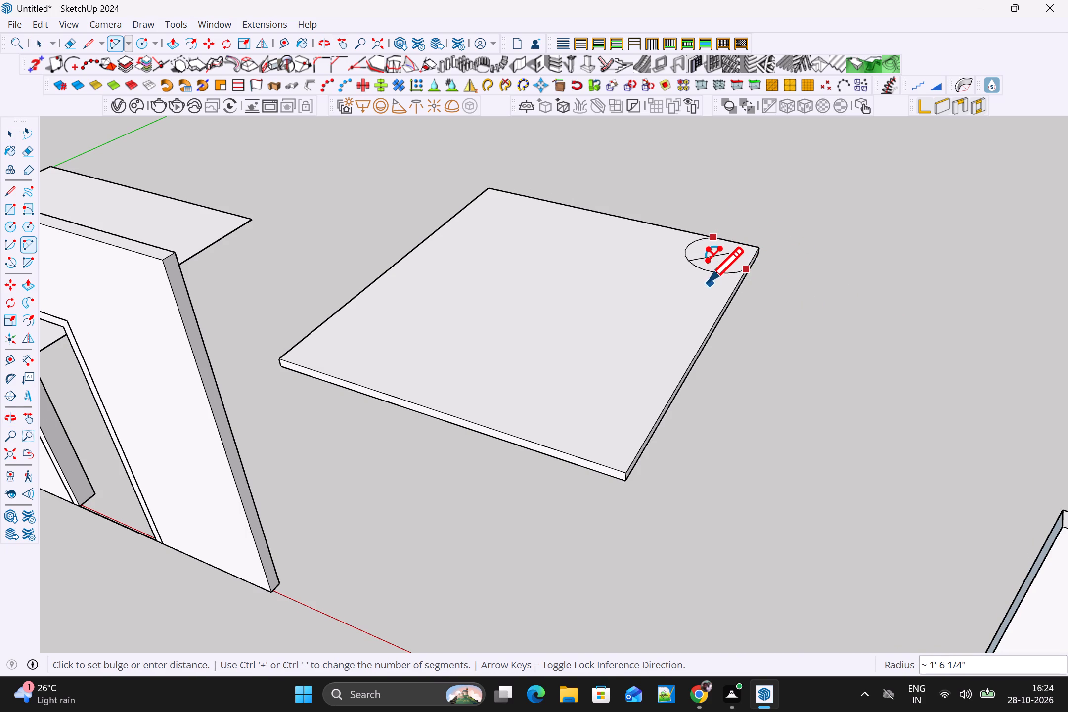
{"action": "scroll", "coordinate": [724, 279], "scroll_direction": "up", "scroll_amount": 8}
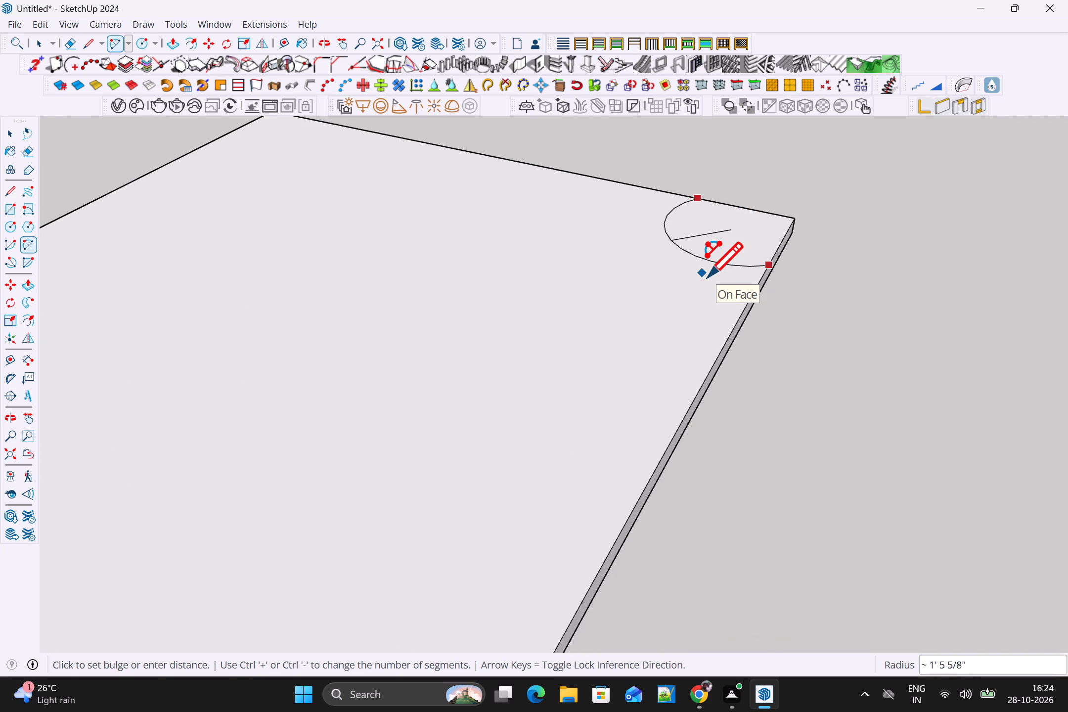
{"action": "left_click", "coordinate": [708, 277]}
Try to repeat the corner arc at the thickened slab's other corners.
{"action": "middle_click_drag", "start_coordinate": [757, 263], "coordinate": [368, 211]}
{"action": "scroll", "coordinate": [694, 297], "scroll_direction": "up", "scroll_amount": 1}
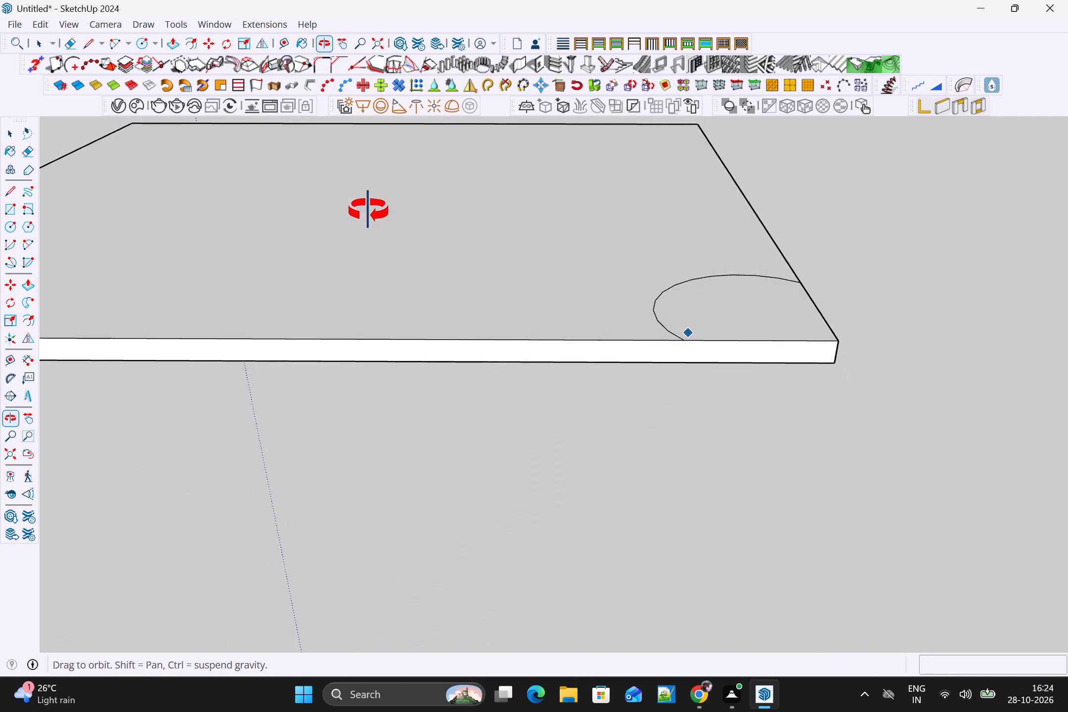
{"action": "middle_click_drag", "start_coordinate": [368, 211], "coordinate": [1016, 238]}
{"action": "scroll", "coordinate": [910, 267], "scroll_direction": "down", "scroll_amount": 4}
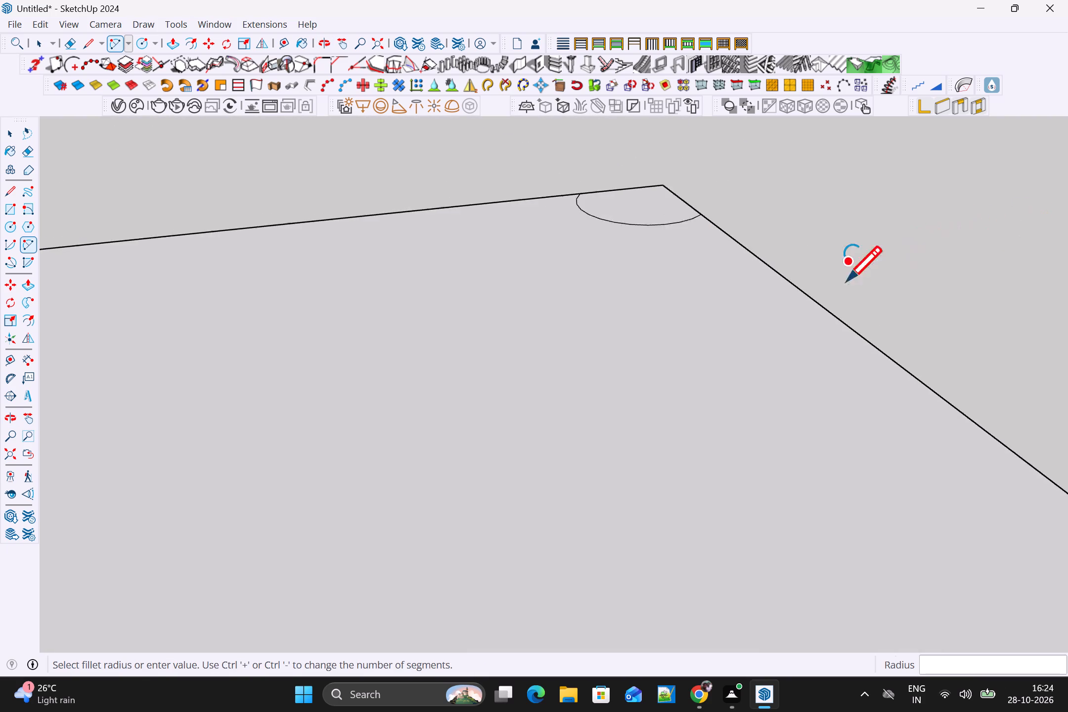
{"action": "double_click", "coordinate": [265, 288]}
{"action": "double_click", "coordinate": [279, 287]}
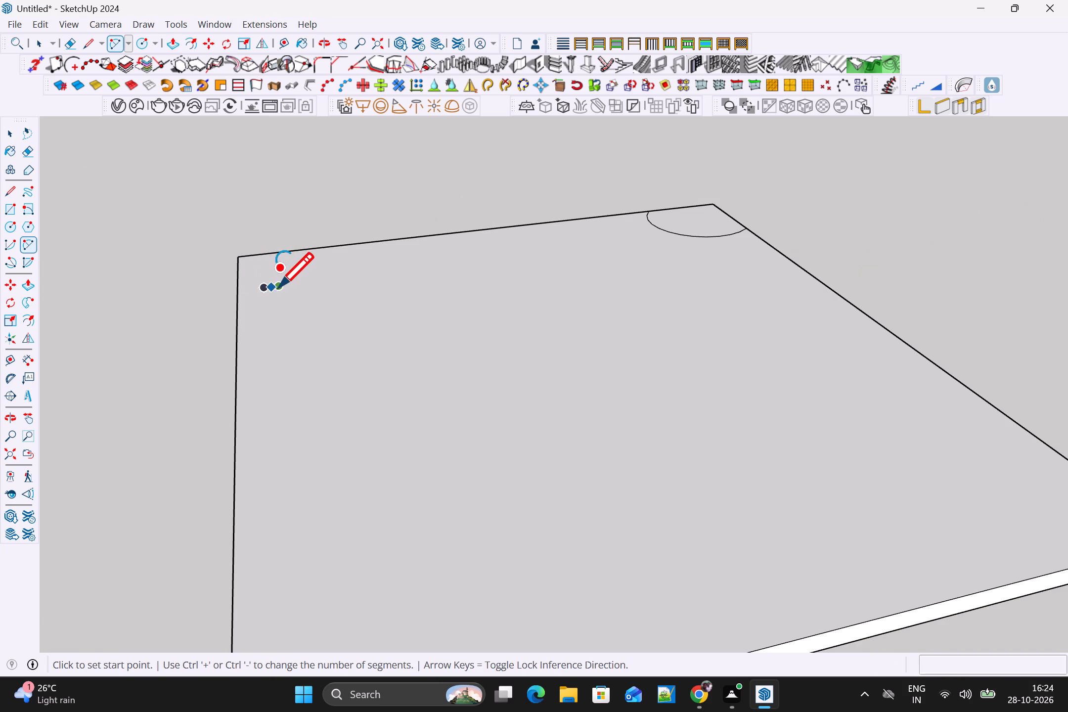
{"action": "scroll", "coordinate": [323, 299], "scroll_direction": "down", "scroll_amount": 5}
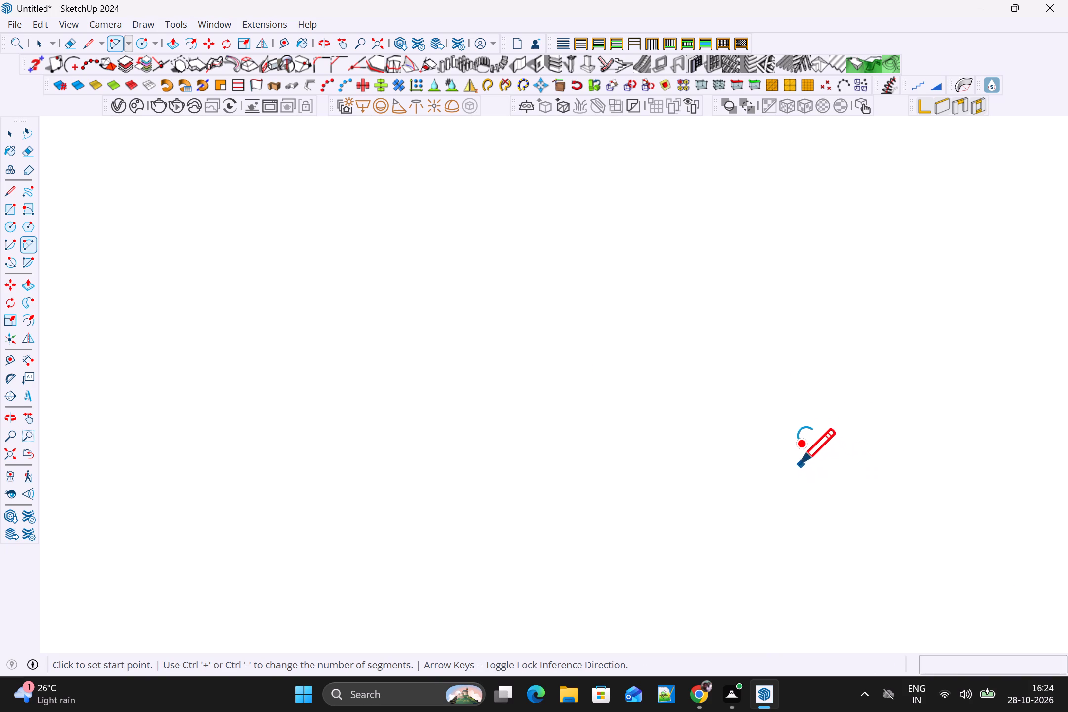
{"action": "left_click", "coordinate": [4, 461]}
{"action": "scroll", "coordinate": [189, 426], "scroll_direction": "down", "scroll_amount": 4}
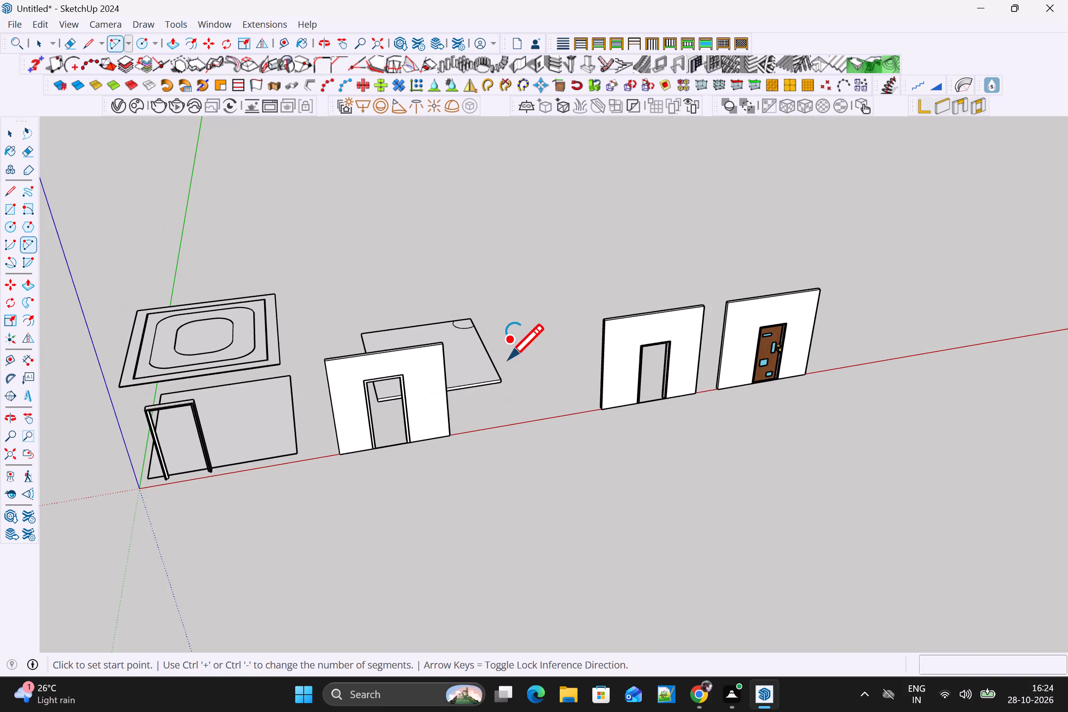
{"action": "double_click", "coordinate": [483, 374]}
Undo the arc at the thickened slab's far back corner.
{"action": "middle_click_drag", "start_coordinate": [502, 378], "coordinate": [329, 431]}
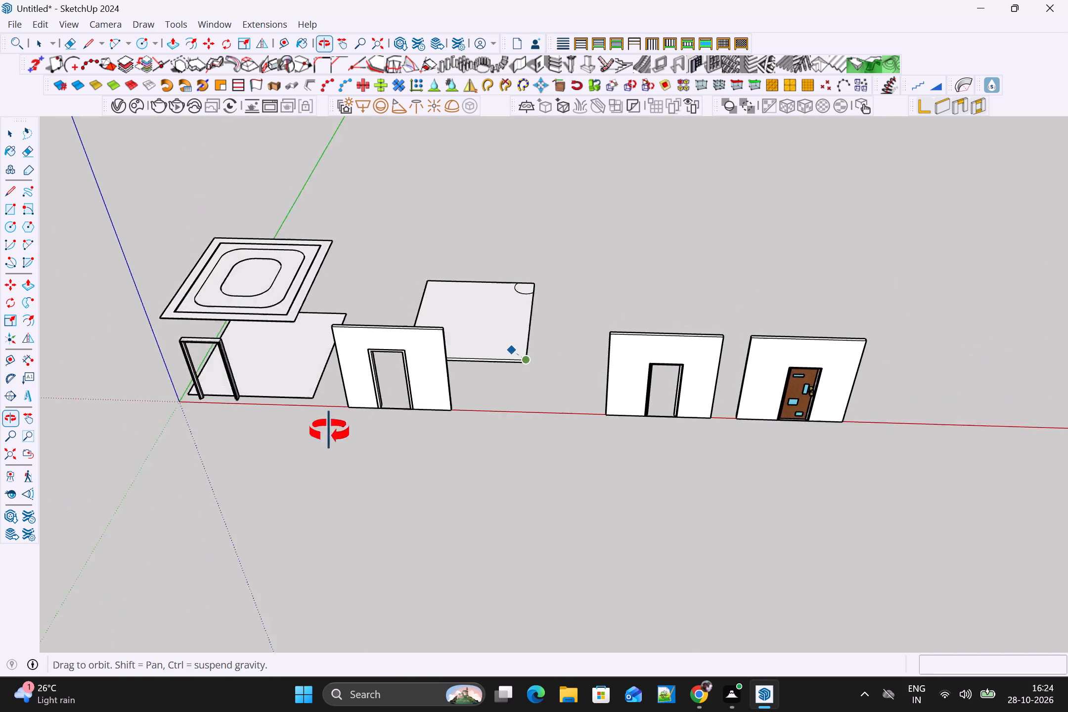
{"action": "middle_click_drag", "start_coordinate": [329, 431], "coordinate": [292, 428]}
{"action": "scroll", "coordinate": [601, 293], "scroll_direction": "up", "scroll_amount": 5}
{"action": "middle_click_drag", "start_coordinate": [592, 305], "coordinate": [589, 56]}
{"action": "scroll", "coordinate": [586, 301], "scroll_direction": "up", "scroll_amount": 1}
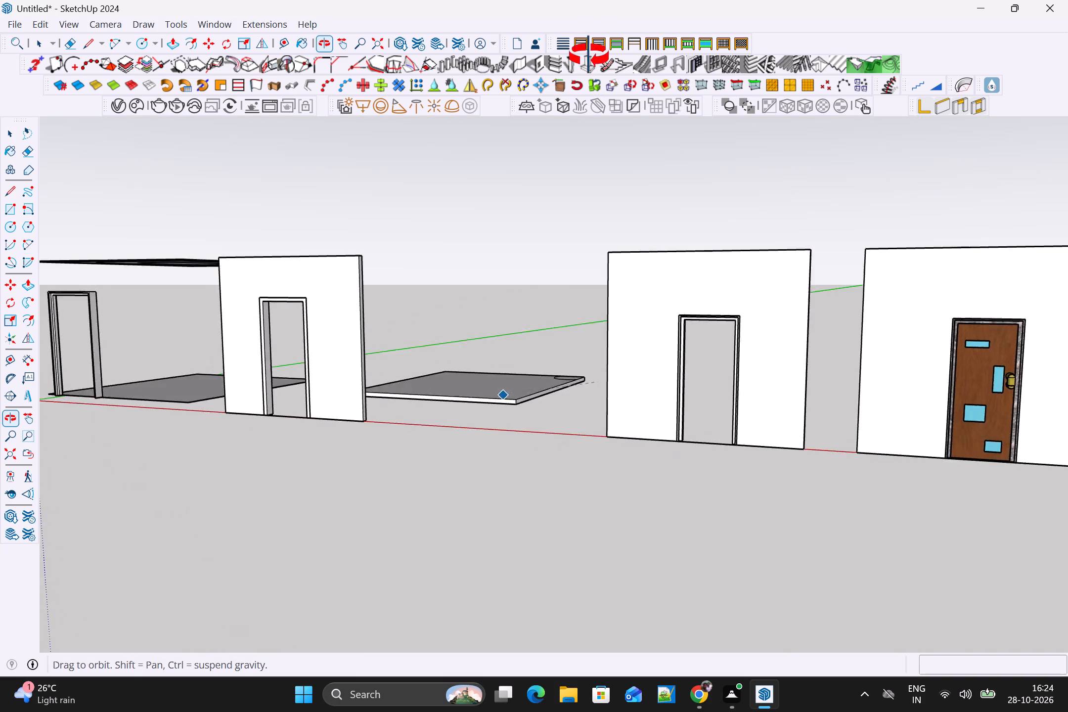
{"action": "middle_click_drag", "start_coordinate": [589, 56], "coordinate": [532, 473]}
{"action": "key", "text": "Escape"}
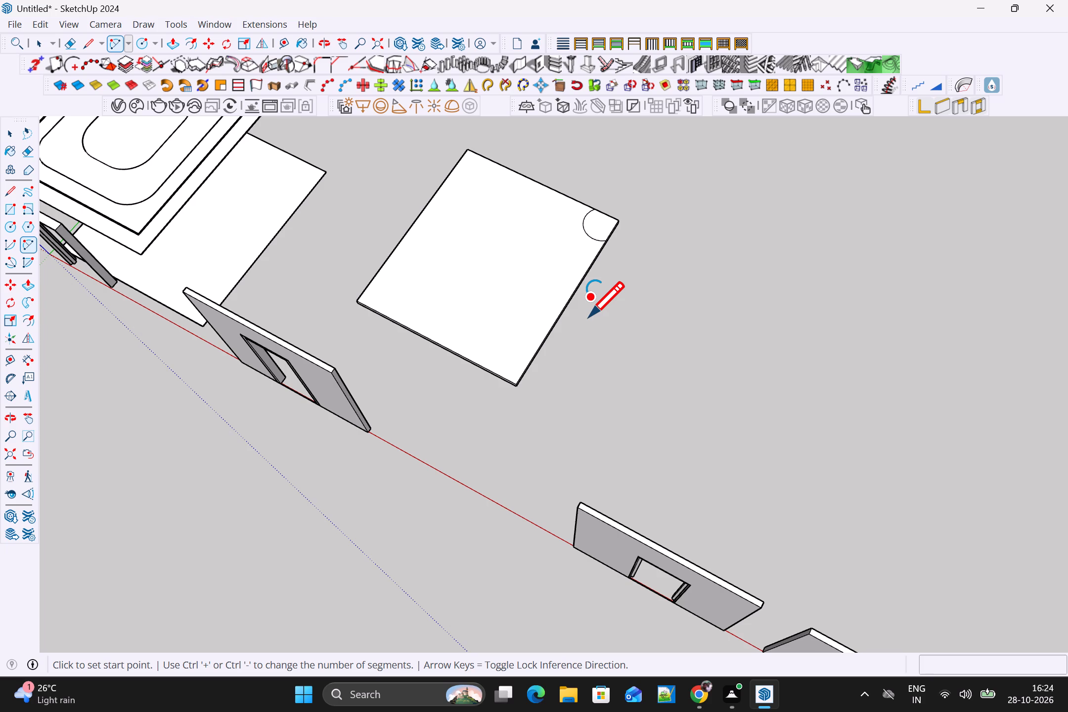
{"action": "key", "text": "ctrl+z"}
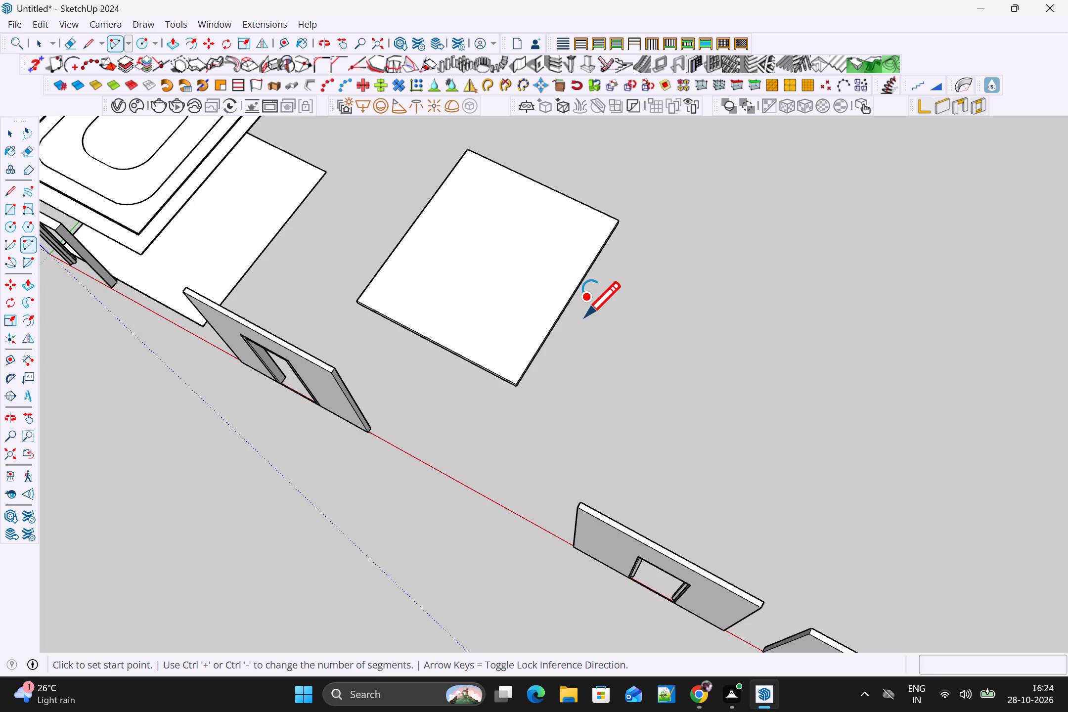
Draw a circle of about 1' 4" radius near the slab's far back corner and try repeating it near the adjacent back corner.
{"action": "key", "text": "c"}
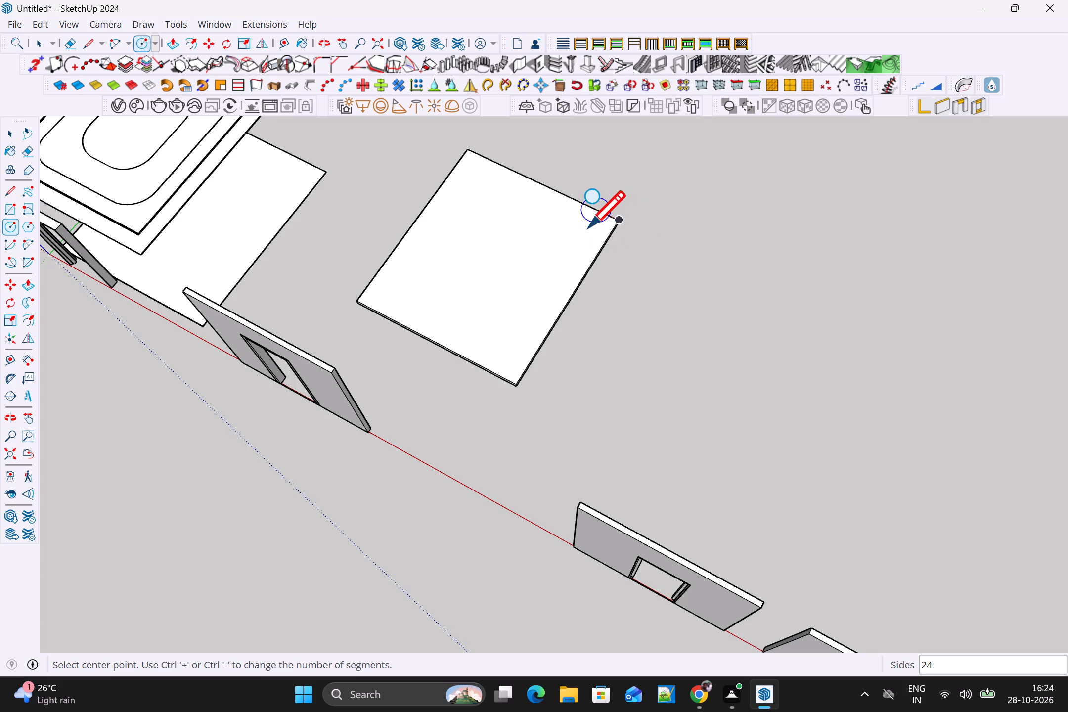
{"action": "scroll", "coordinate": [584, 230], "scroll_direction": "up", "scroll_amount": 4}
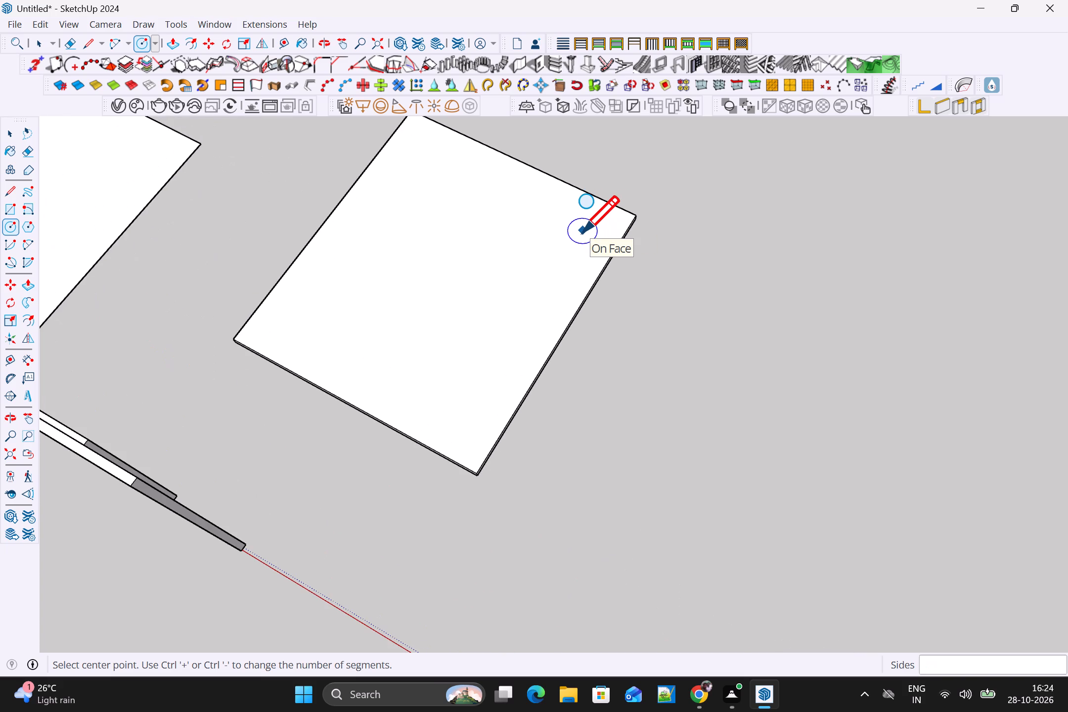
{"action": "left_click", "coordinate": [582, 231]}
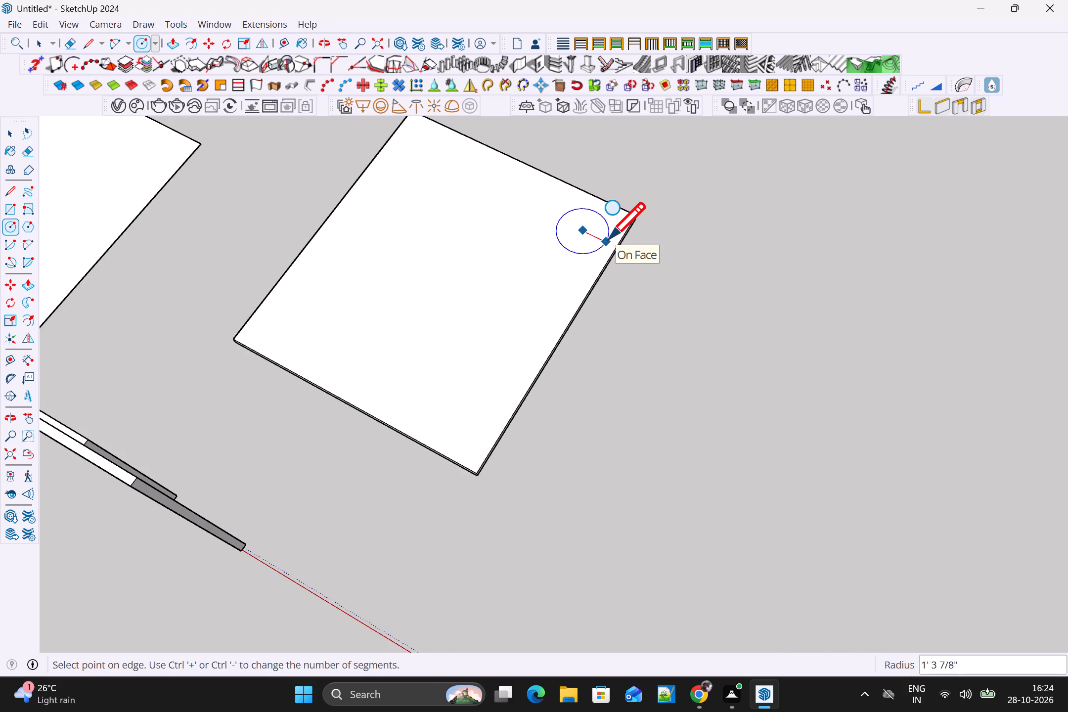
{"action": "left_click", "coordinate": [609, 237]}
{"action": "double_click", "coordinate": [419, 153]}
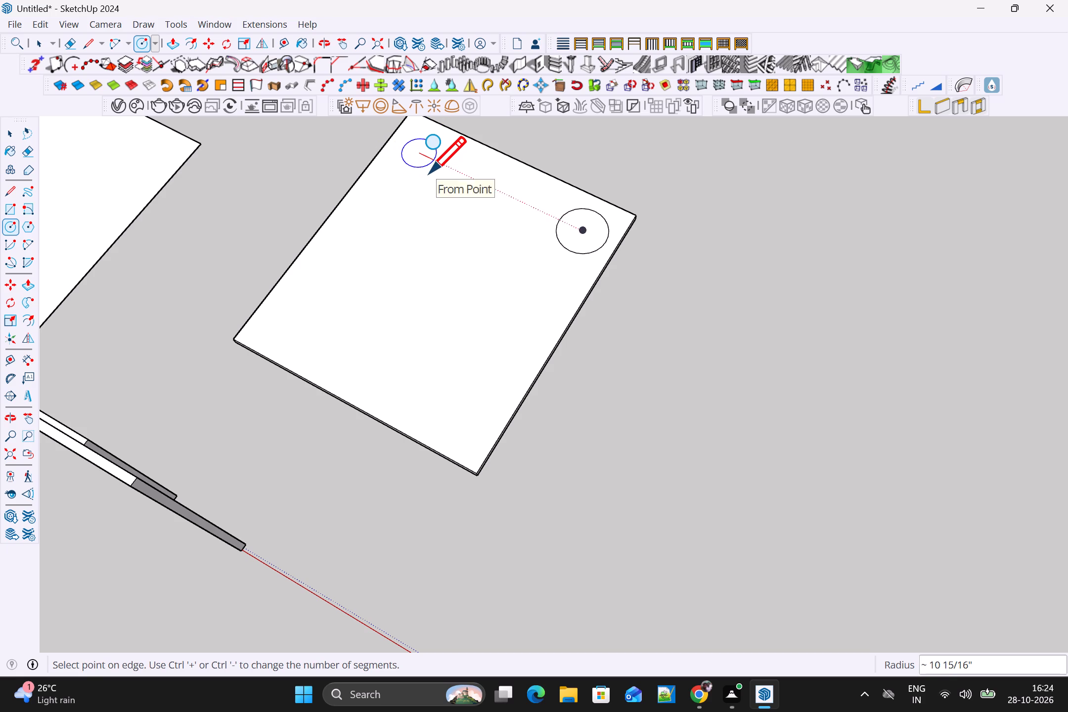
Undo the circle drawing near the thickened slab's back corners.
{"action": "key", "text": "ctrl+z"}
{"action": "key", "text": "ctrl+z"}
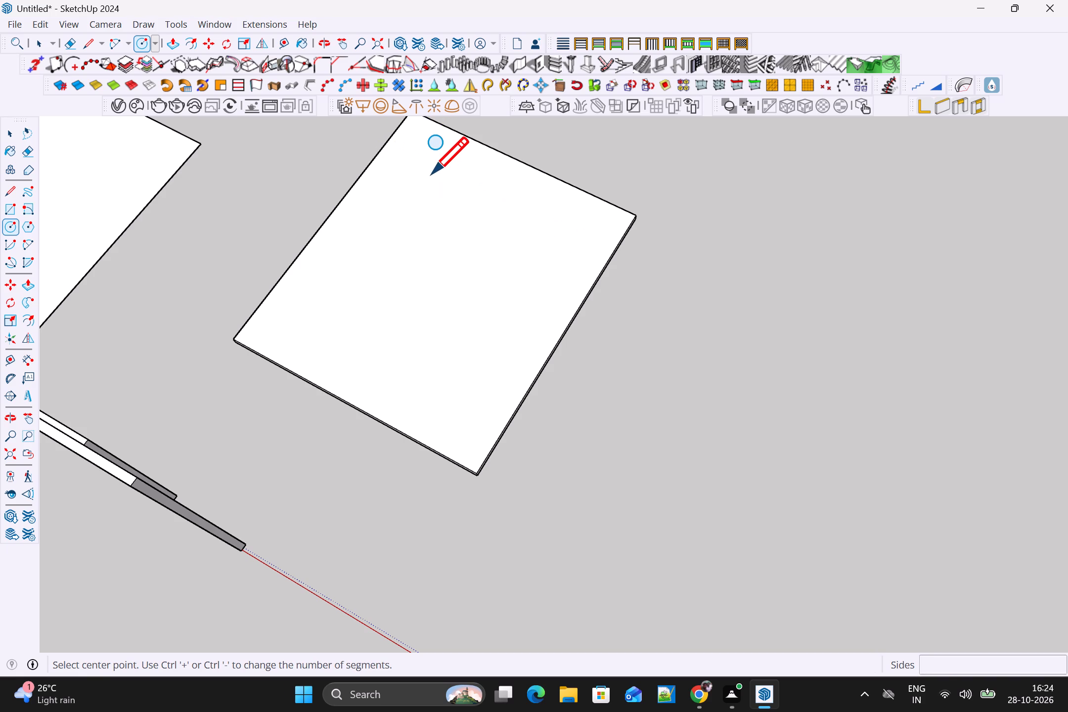
Draw a circle of about 1' 1 1/8" radius on the slab's top face, just inside its far back corner.
{"action": "left_click", "coordinate": [591, 232]}
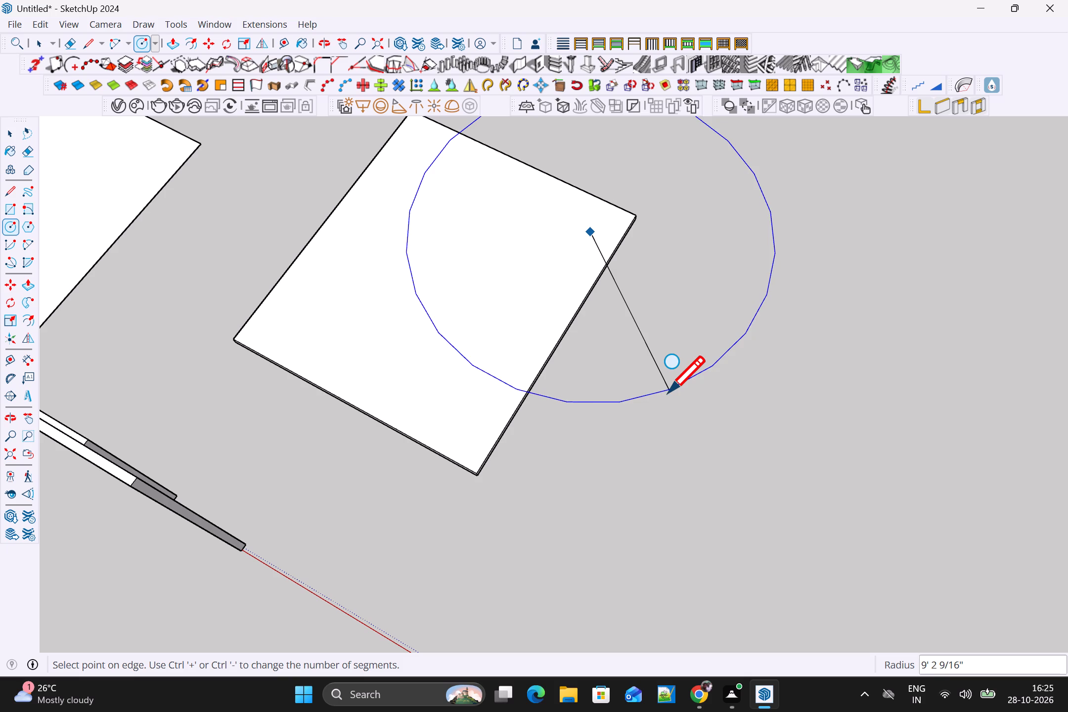
{"action": "scroll", "coordinate": [665, 393], "scroll_direction": "down", "scroll_amount": 2}
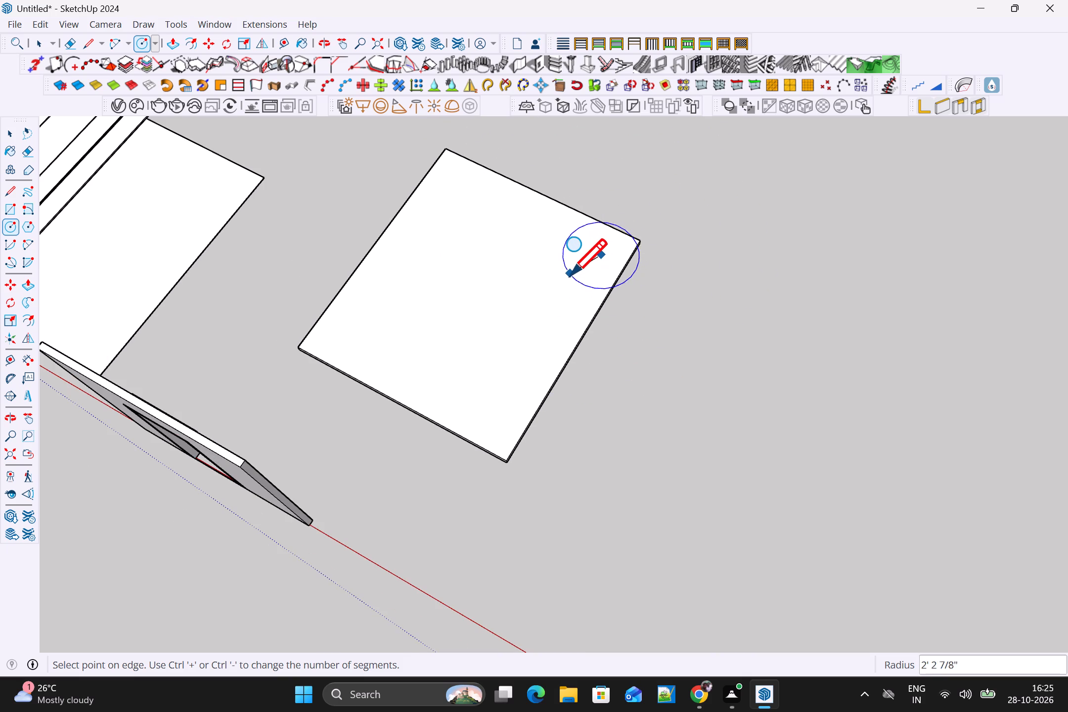
{"action": "scroll", "coordinate": [598, 250], "scroll_direction": "up", "scroll_amount": 9}
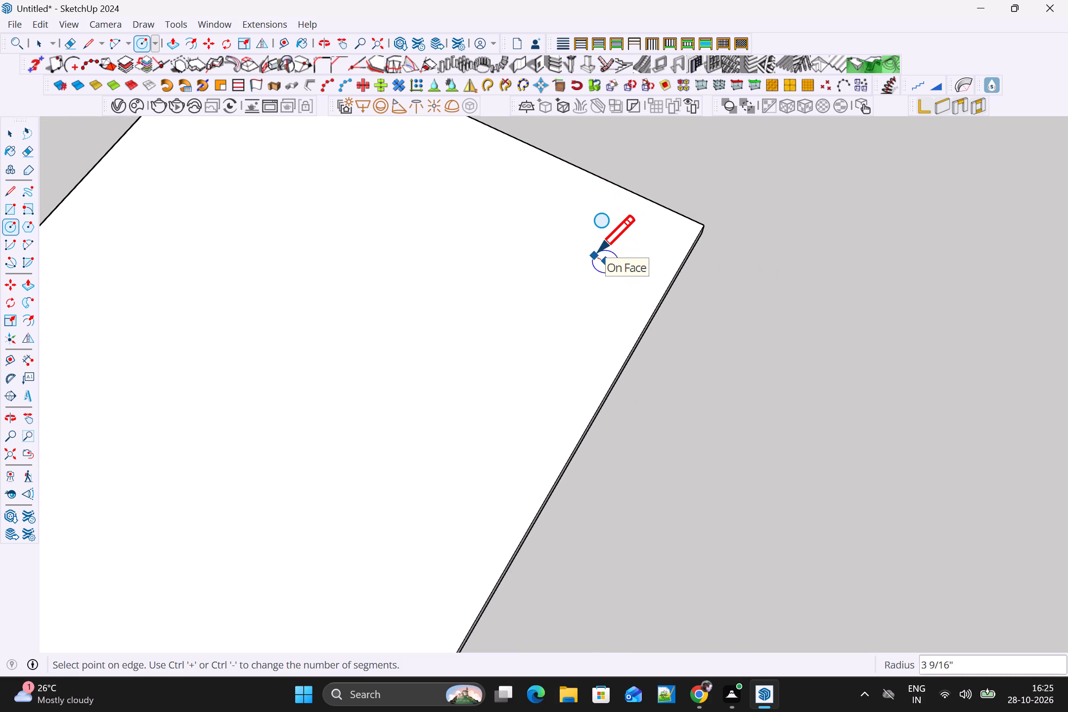
{"action": "left_click", "coordinate": [559, 270]}
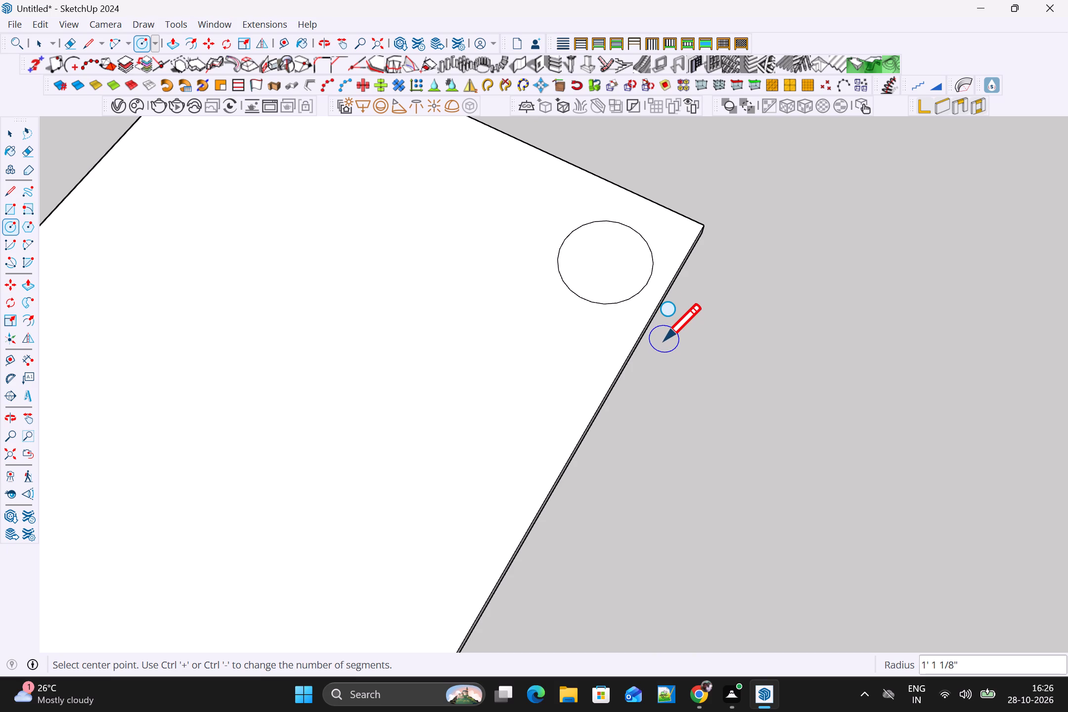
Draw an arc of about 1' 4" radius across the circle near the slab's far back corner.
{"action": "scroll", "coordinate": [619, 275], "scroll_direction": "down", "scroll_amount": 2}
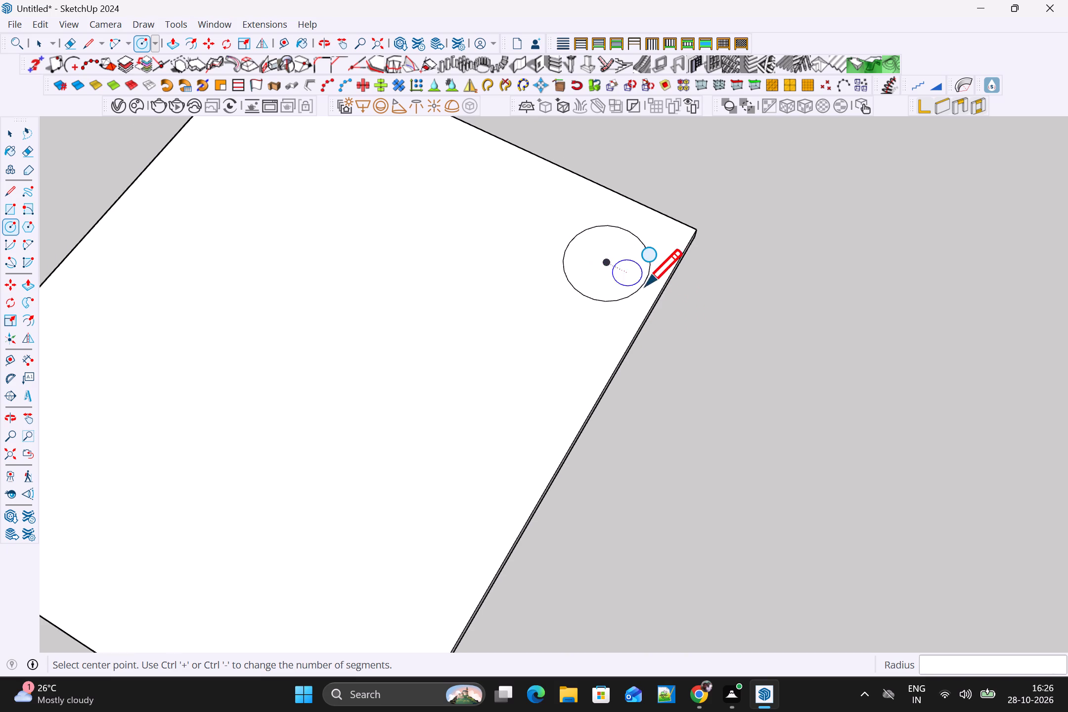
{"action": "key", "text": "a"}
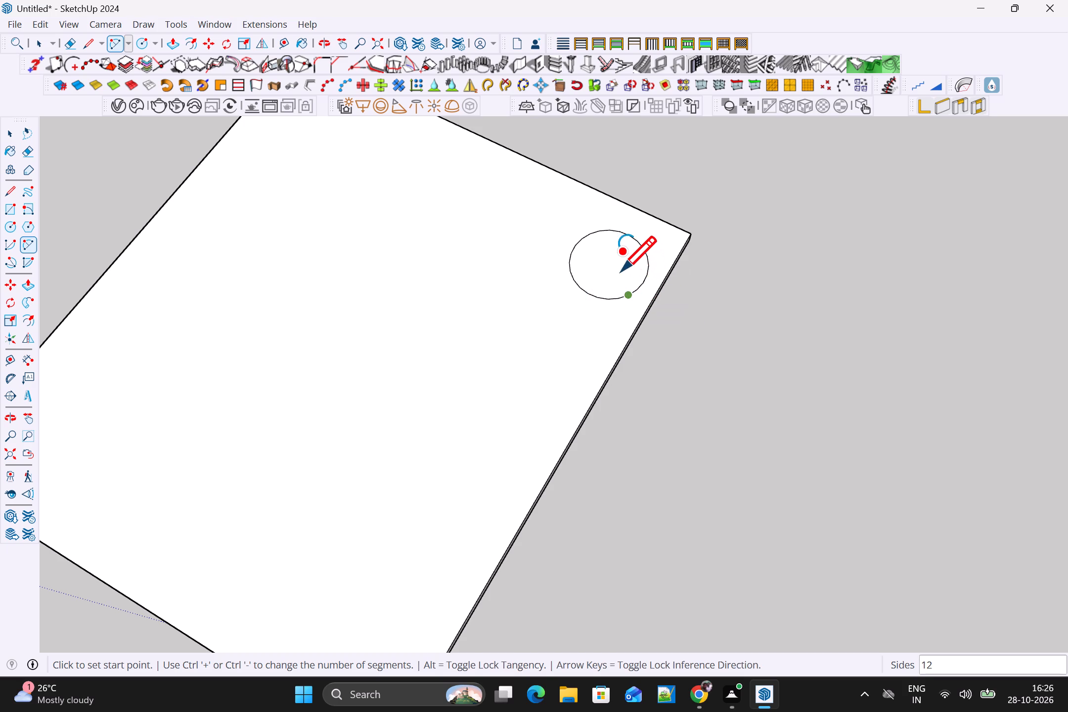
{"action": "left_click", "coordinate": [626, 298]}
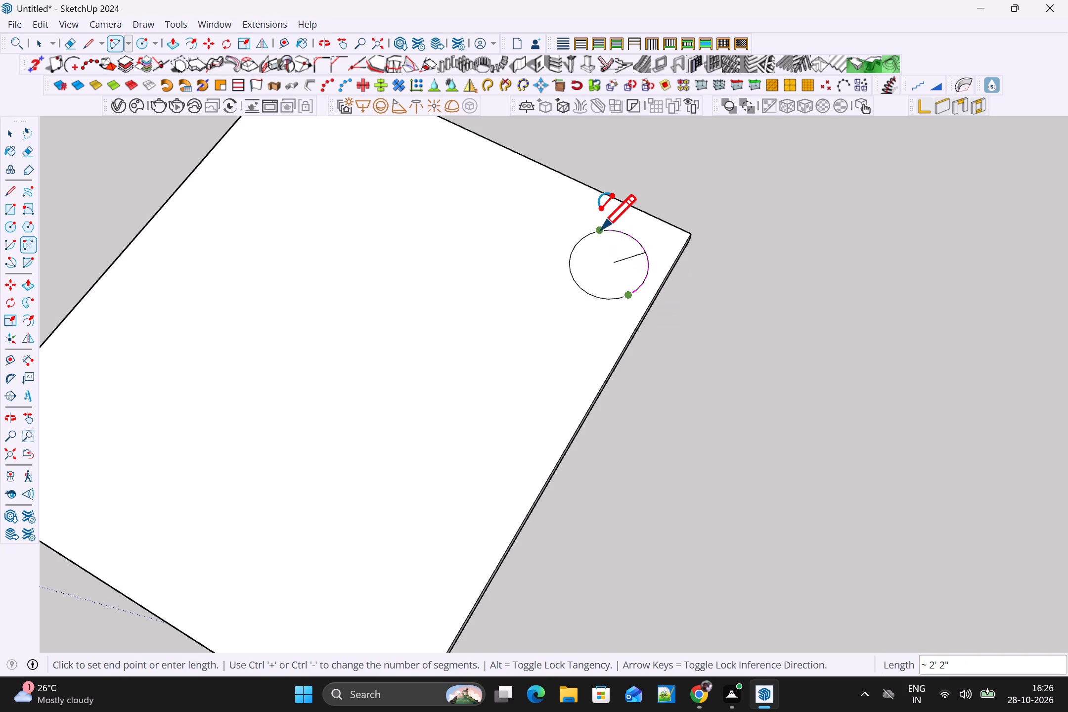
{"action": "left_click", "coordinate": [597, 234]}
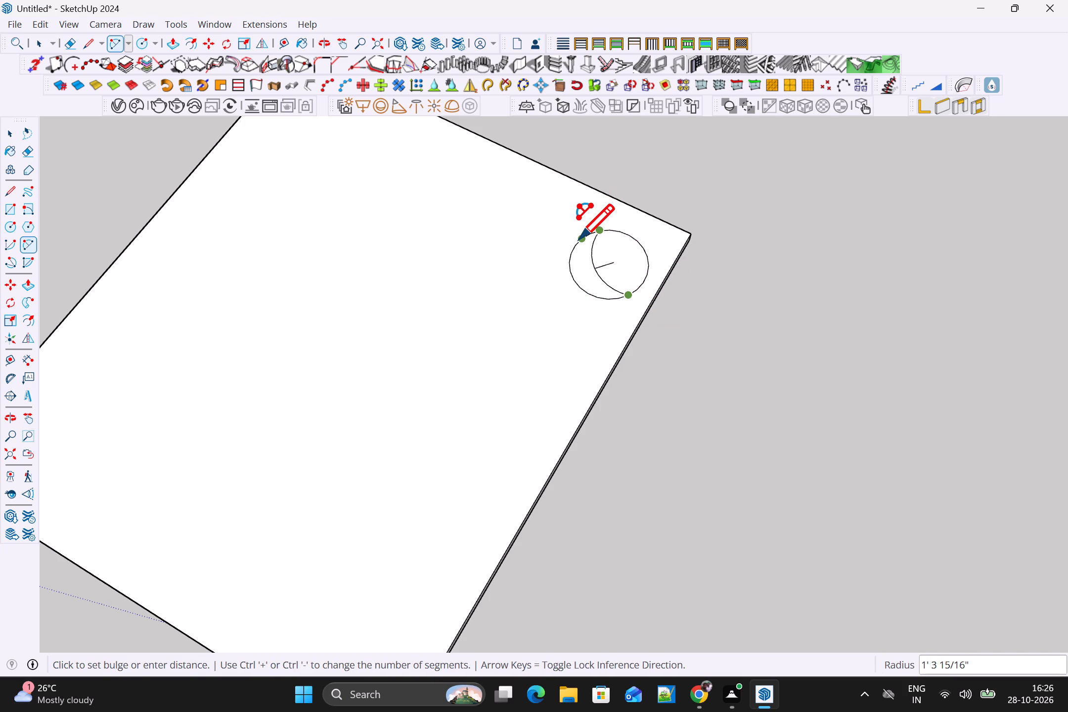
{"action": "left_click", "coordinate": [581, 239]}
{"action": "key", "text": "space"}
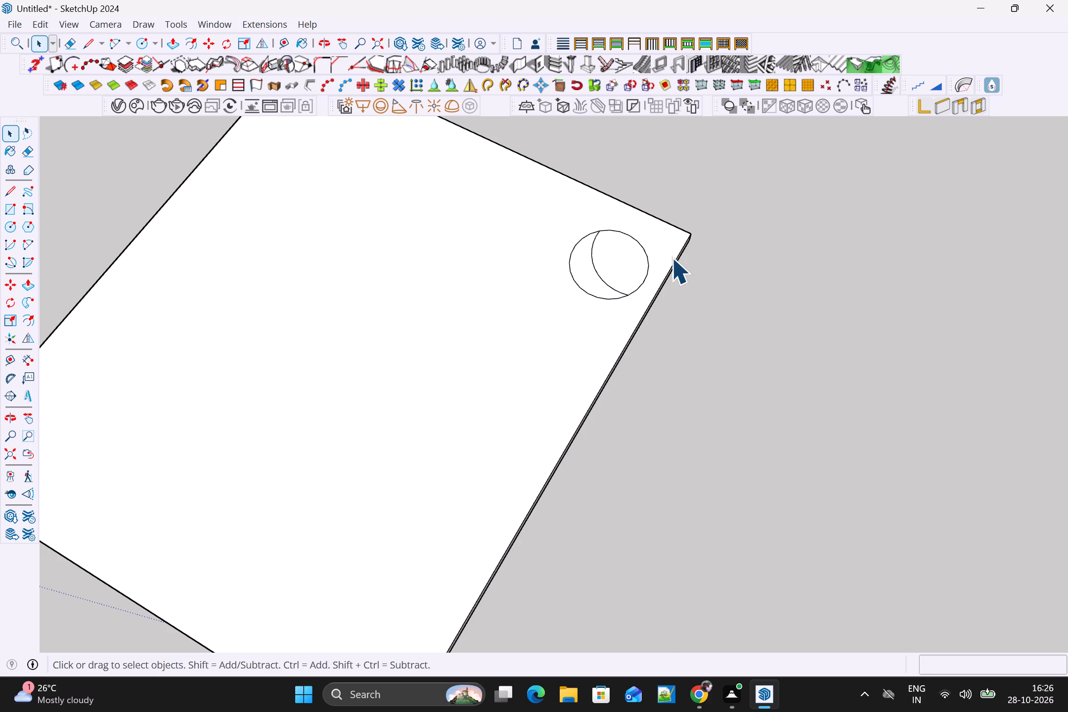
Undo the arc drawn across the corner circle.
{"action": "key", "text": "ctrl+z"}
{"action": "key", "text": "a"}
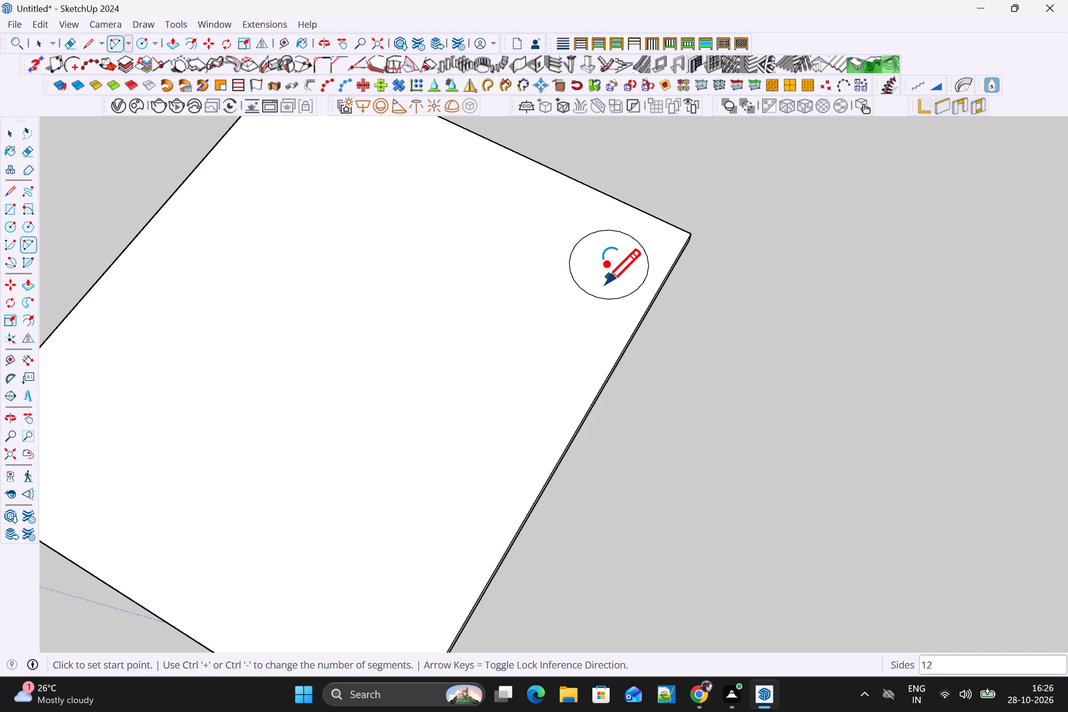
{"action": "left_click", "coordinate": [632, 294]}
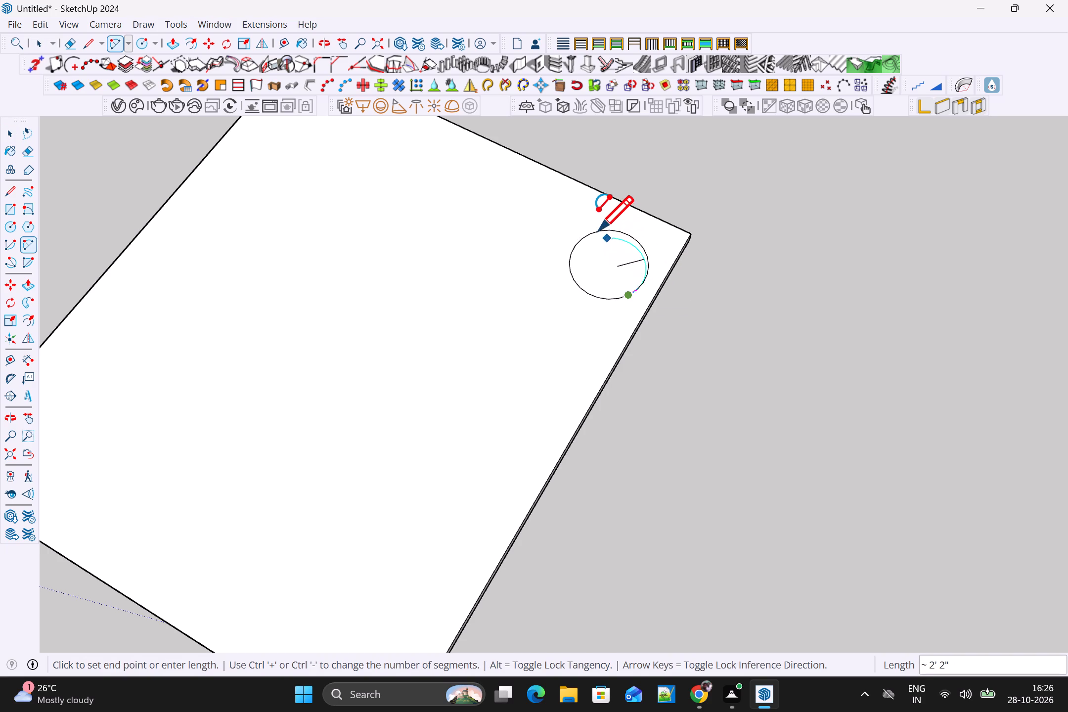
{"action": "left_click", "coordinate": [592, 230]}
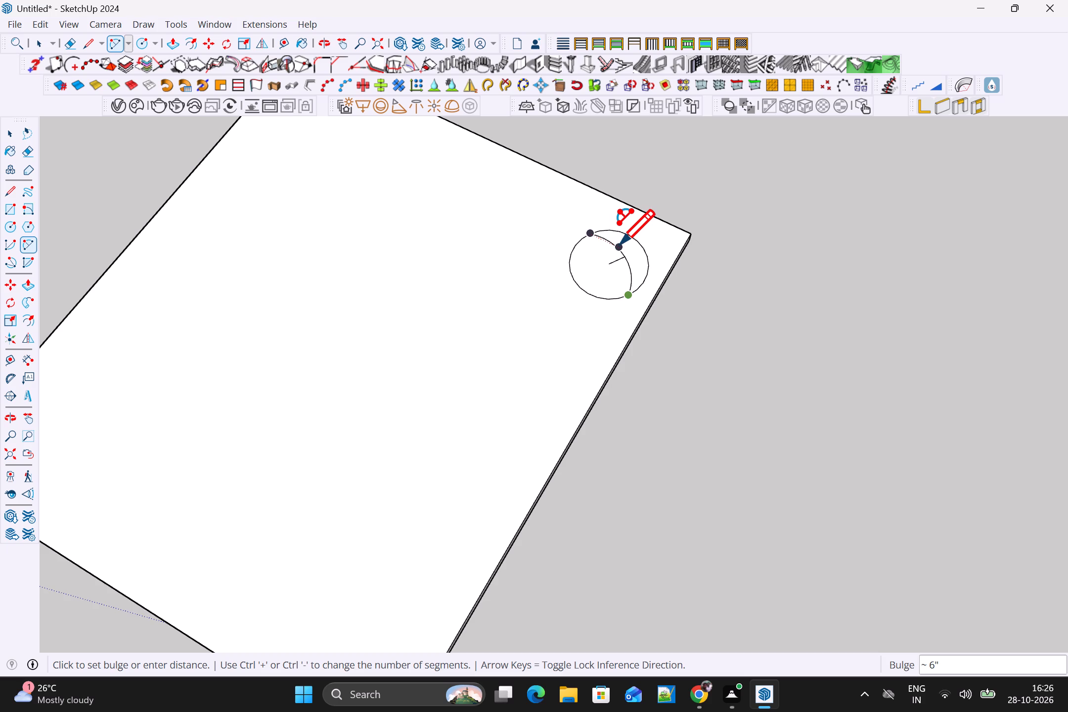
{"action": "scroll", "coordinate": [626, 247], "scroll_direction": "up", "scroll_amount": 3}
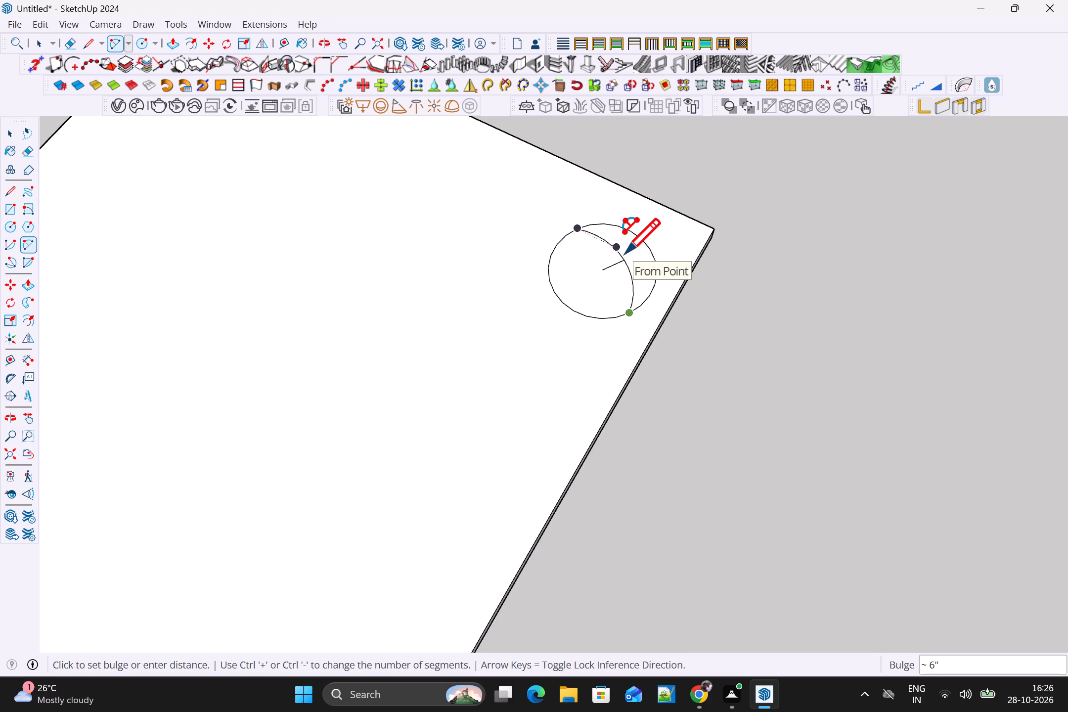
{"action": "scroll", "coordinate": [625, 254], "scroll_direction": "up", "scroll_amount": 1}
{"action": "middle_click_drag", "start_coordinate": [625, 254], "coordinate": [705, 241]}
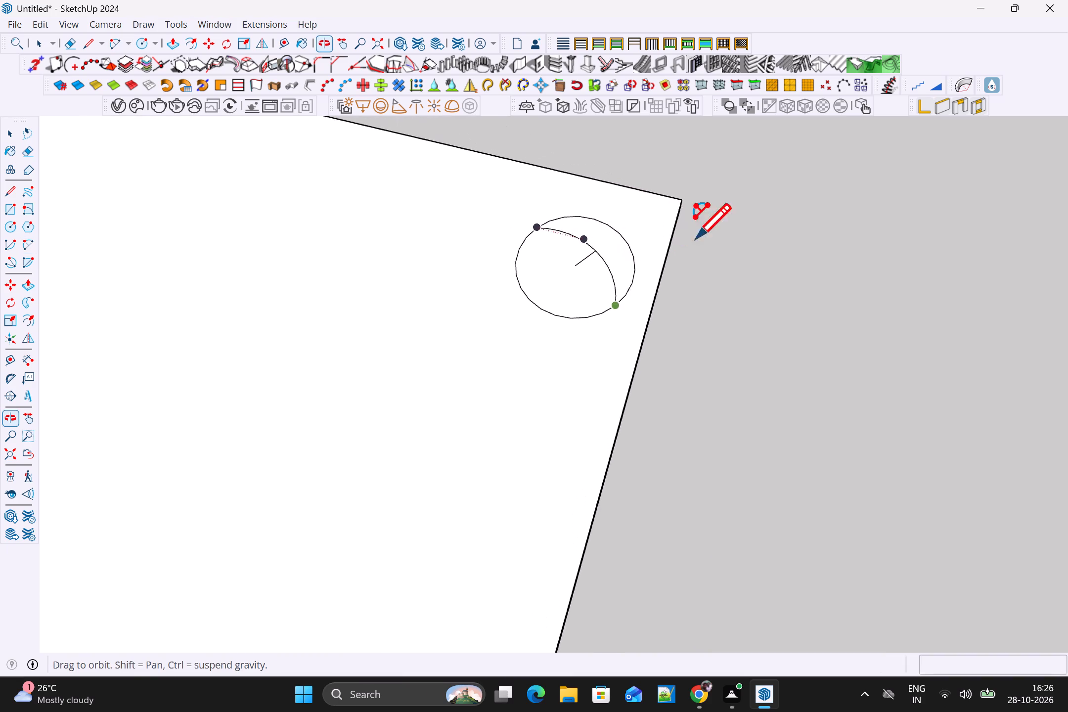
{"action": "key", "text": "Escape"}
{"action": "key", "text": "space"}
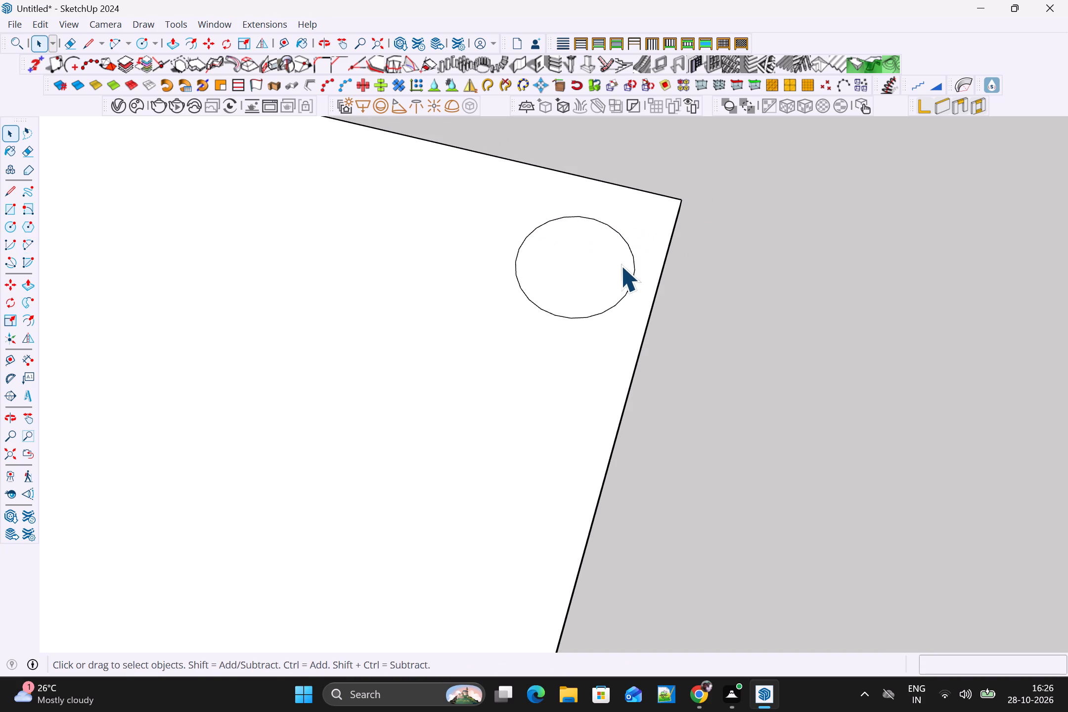
Undo the circle near the slab's far back corner.
{"action": "key", "text": "ctrl+z"}
Offset the outline of the slab's top face inward by 1'.
{"action": "scroll", "coordinate": [623, 276], "scroll_direction": "down", "scroll_amount": 9}
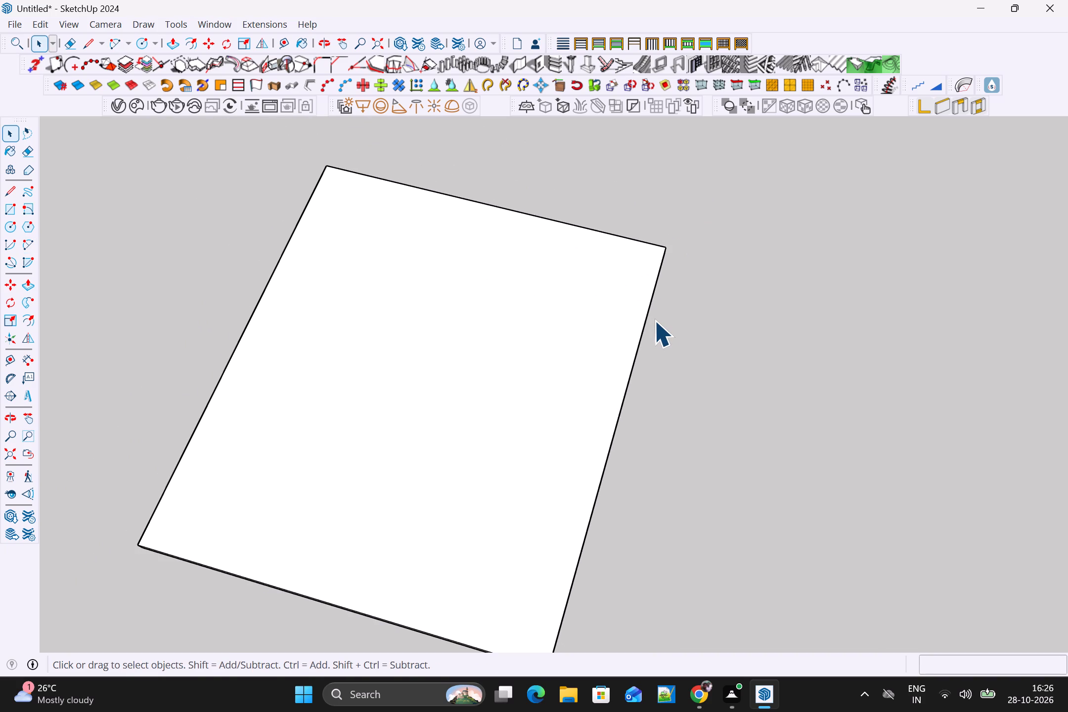
{"action": "key", "text": "f"}
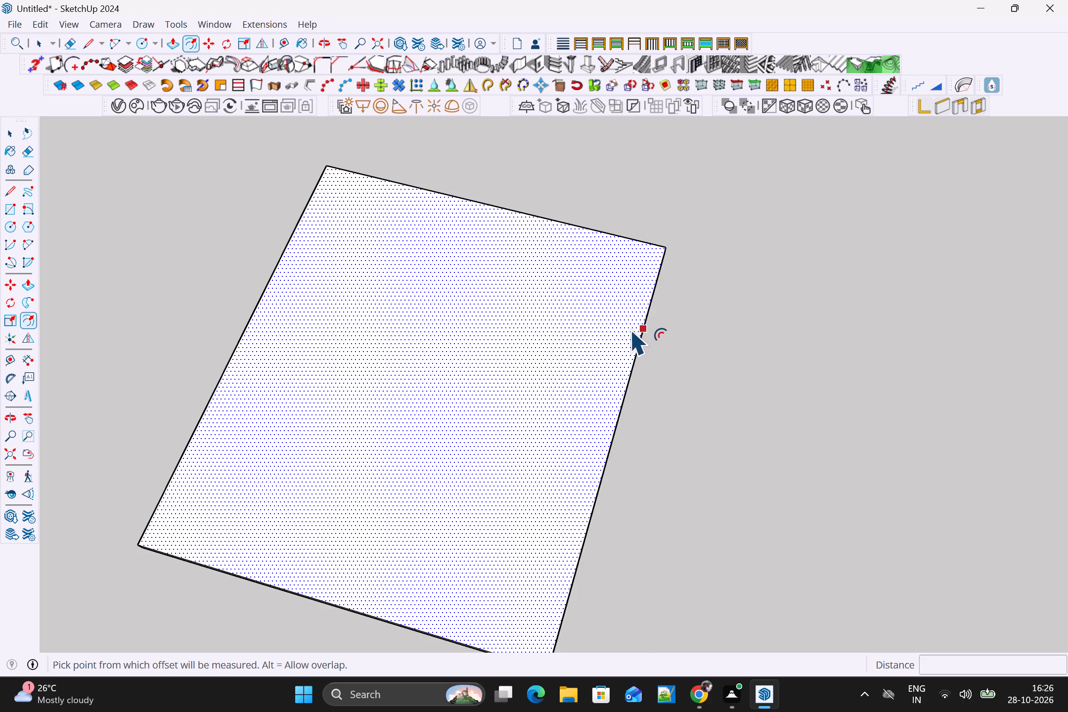
{"action": "left_click", "coordinate": [636, 329]}
{"action": "key", "text": "ctrl+z"}
{"action": "left_click", "coordinate": [637, 337]}
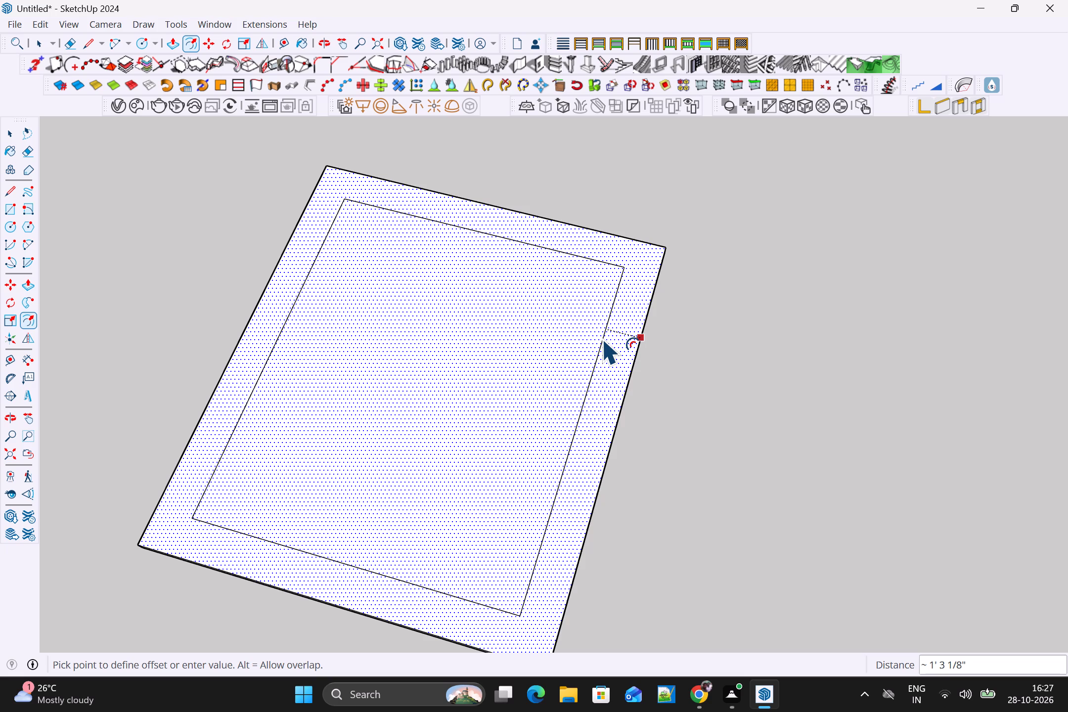
{"action": "key", "text": "1"}
{"action": "key", "text": "apostrophe"}
{"action": "key", "text": "Return"}
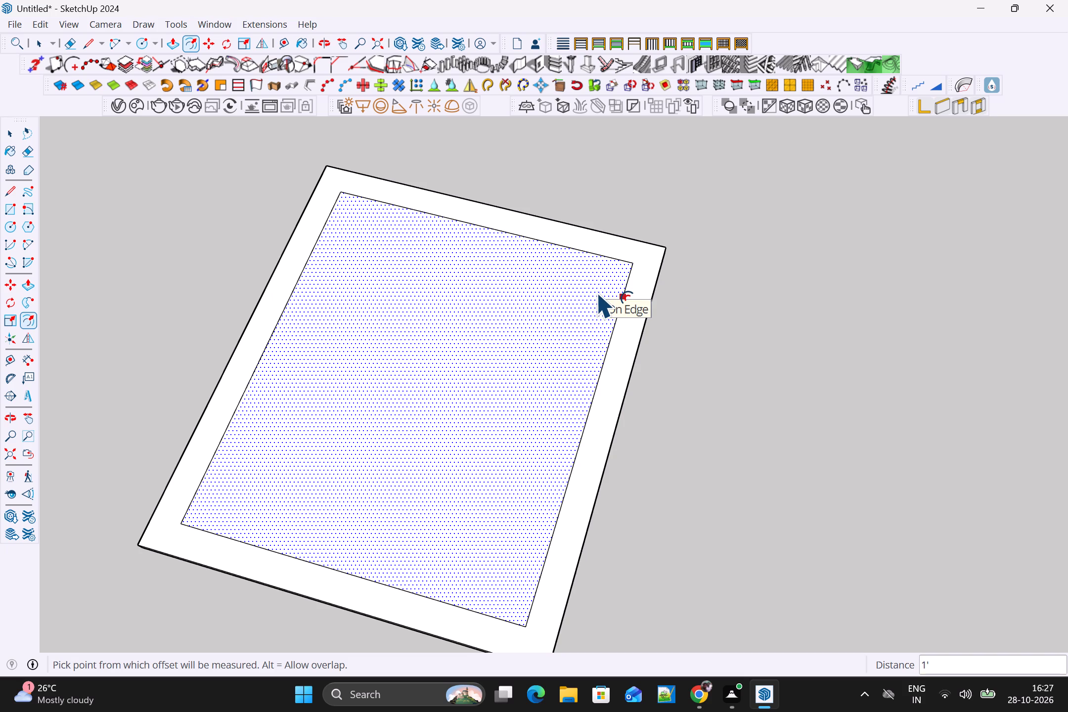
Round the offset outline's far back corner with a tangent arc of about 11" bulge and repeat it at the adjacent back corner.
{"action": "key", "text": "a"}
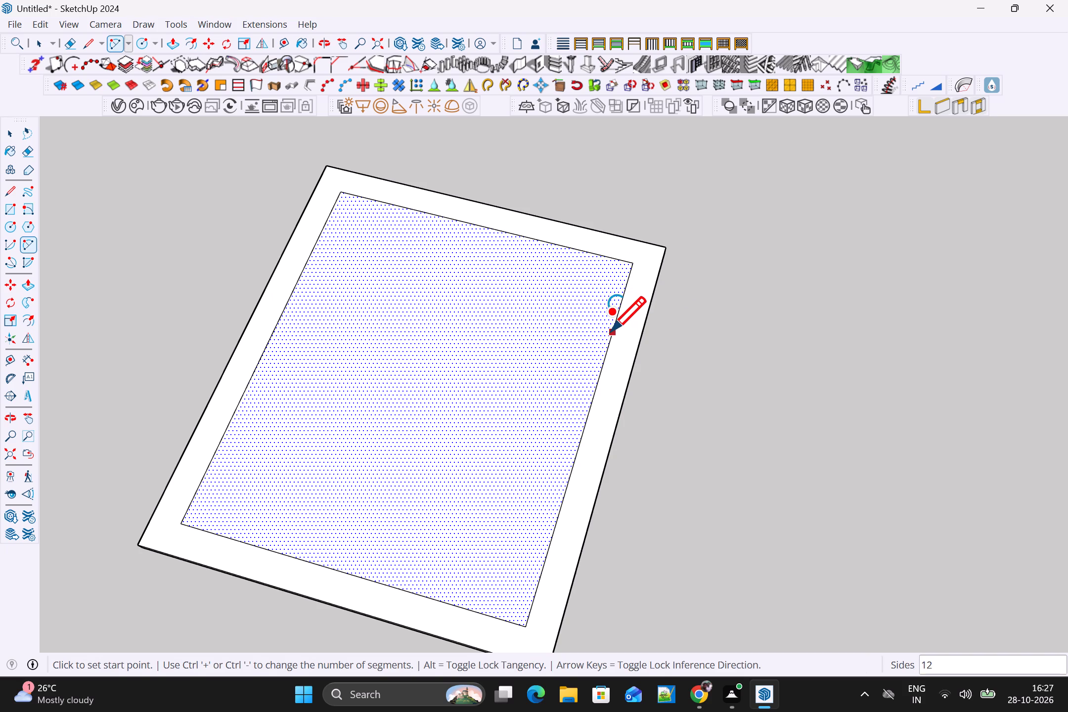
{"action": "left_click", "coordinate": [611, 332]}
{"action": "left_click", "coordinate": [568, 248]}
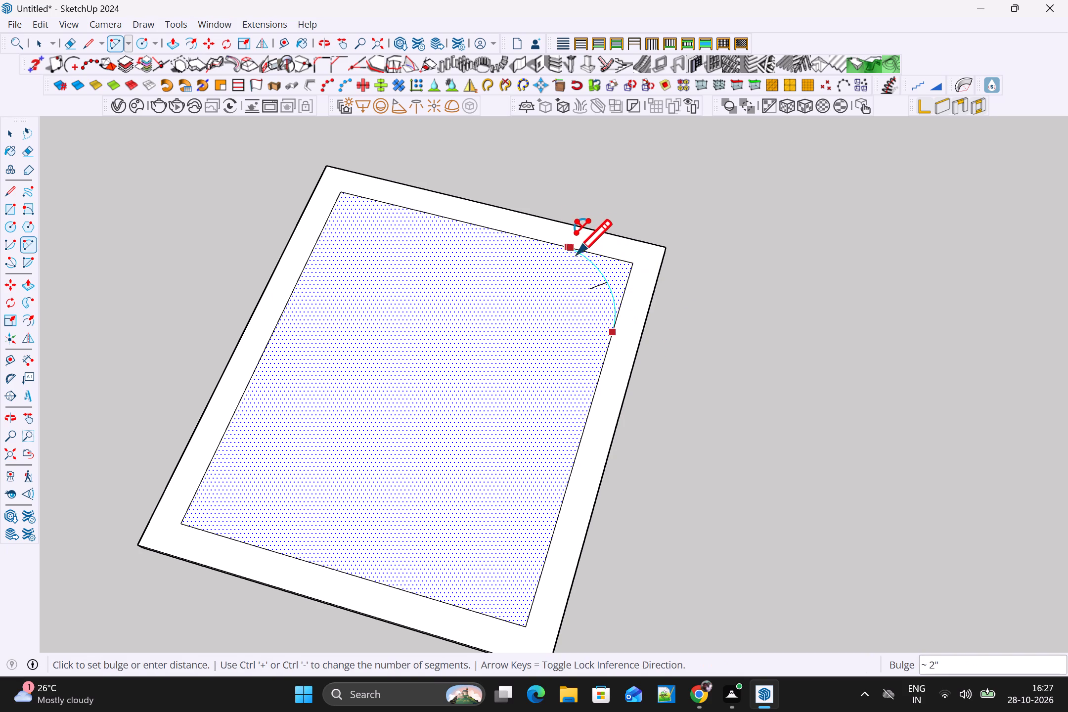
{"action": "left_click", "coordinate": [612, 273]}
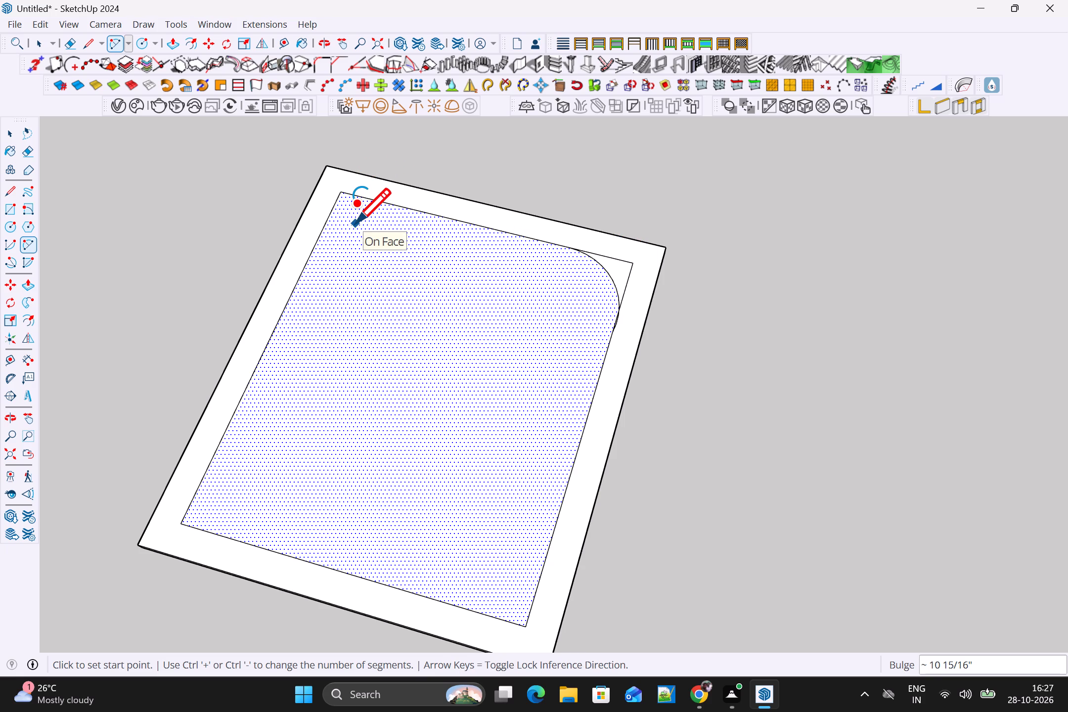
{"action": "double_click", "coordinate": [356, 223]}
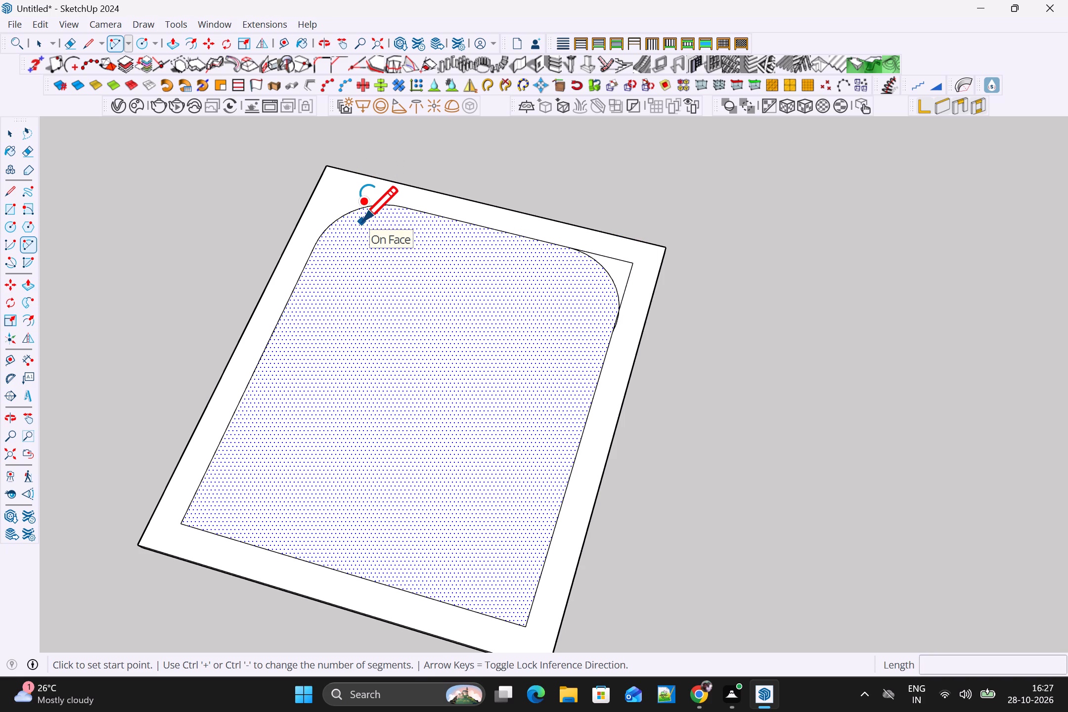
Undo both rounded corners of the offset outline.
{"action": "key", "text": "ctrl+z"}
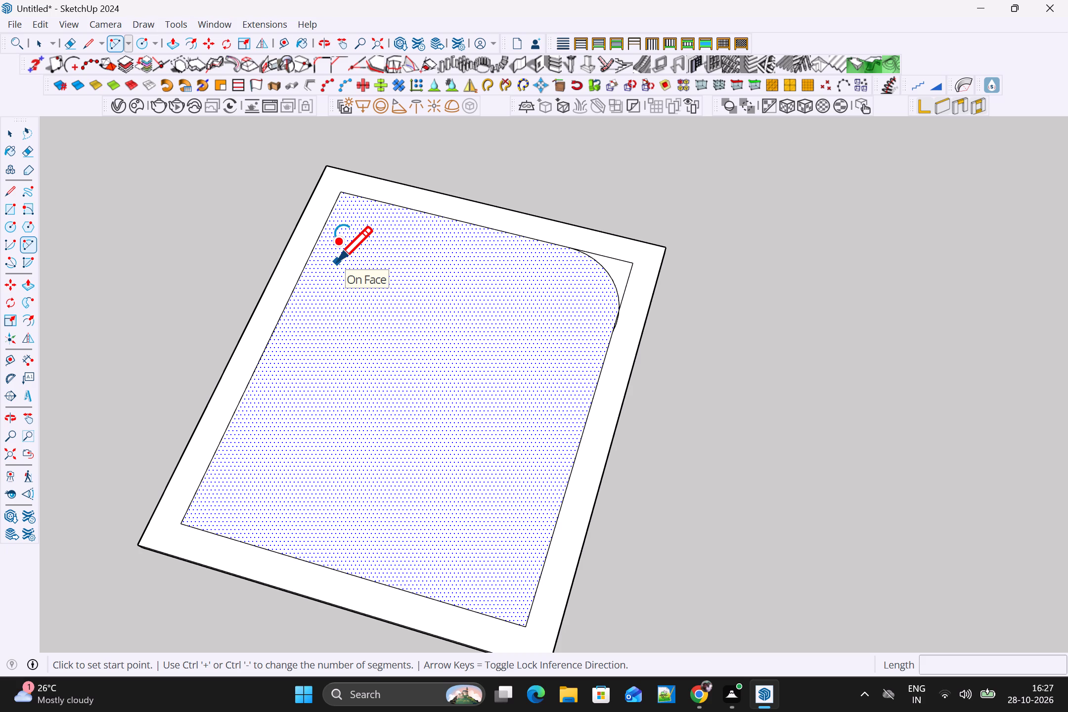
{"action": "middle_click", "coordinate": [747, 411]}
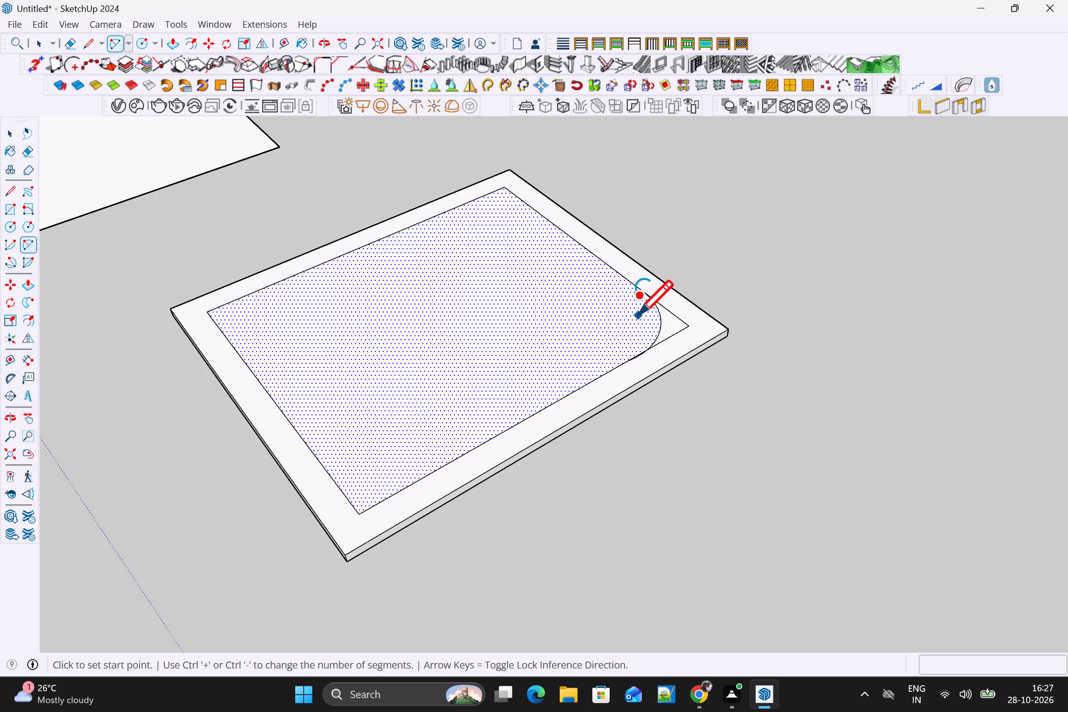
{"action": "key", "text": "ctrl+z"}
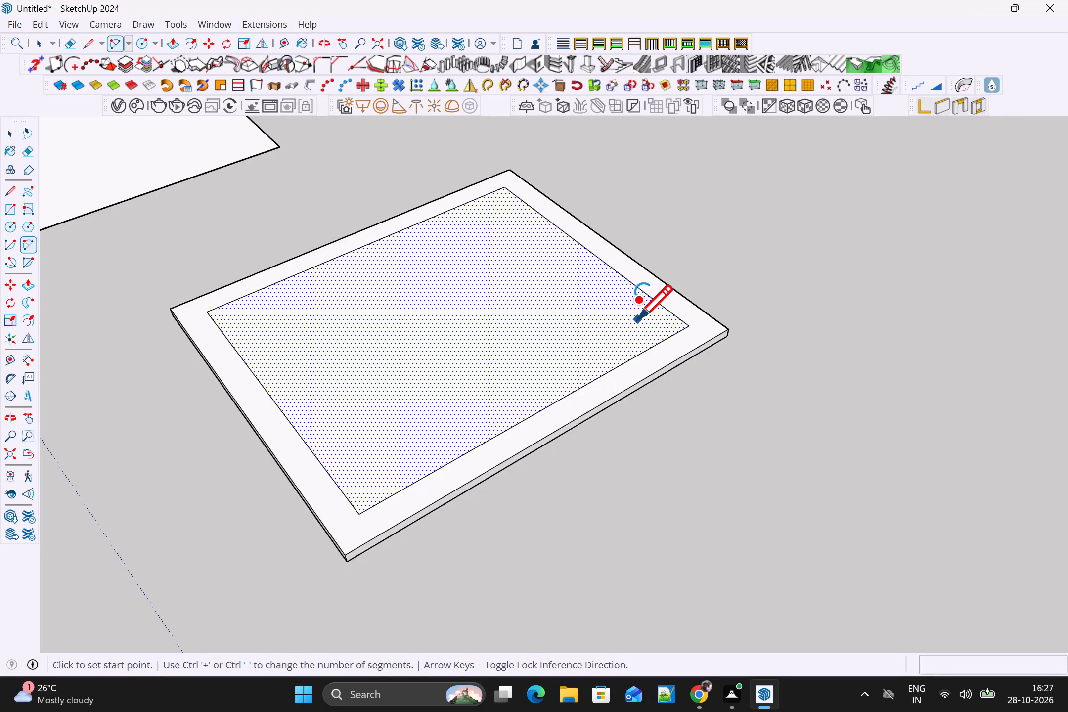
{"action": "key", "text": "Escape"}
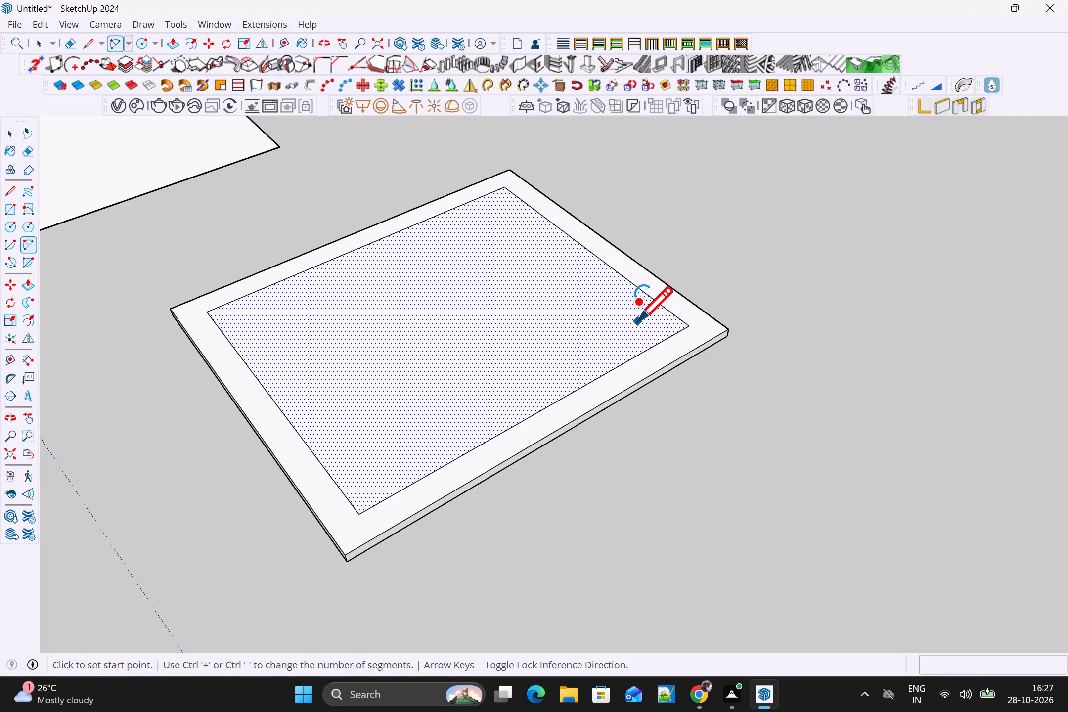
Draw a circle of about 1' 2 1/4" radius on the slab's inner panel, just inside its far back corner.
{"action": "key", "text": "space"}
{"action": "left_click", "coordinate": [778, 362]}
{"action": "left_click", "coordinate": [630, 322]}
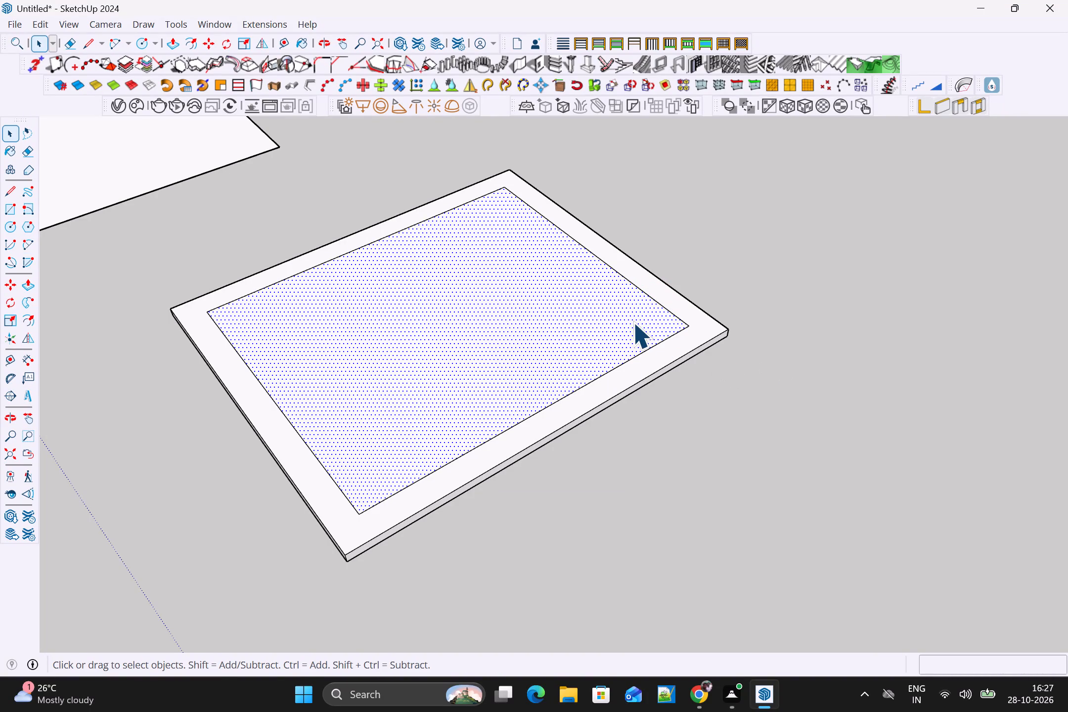
{"action": "key", "text": "c"}
{"action": "left_click", "coordinate": [638, 323]}
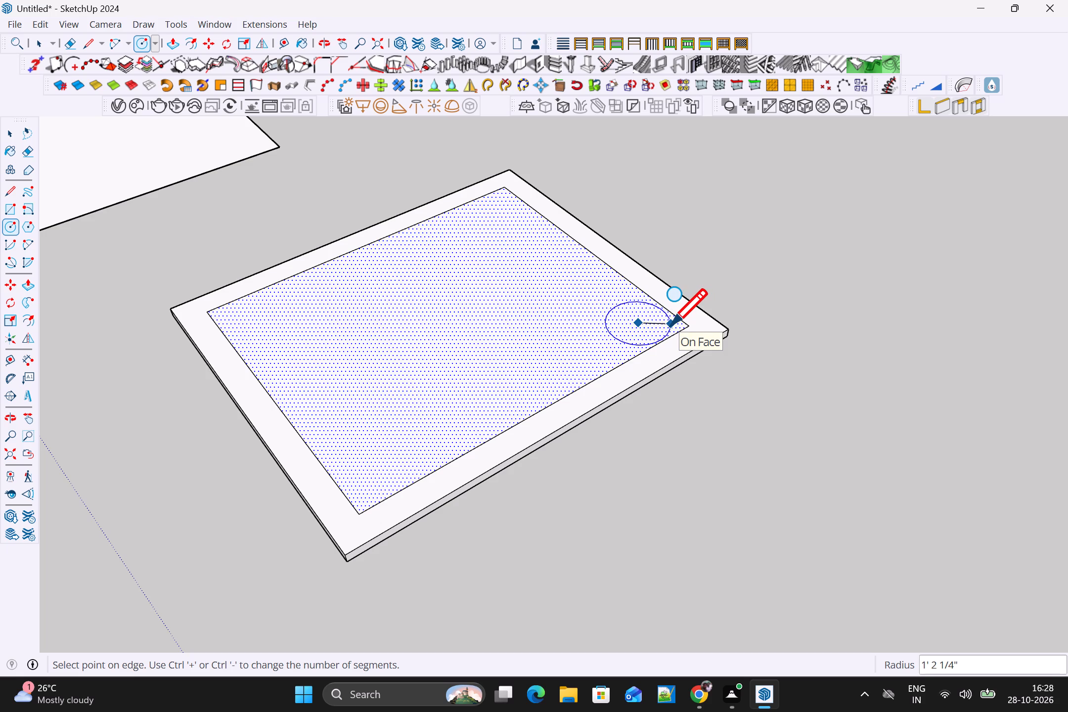
{"action": "left_click", "coordinate": [670, 324]}
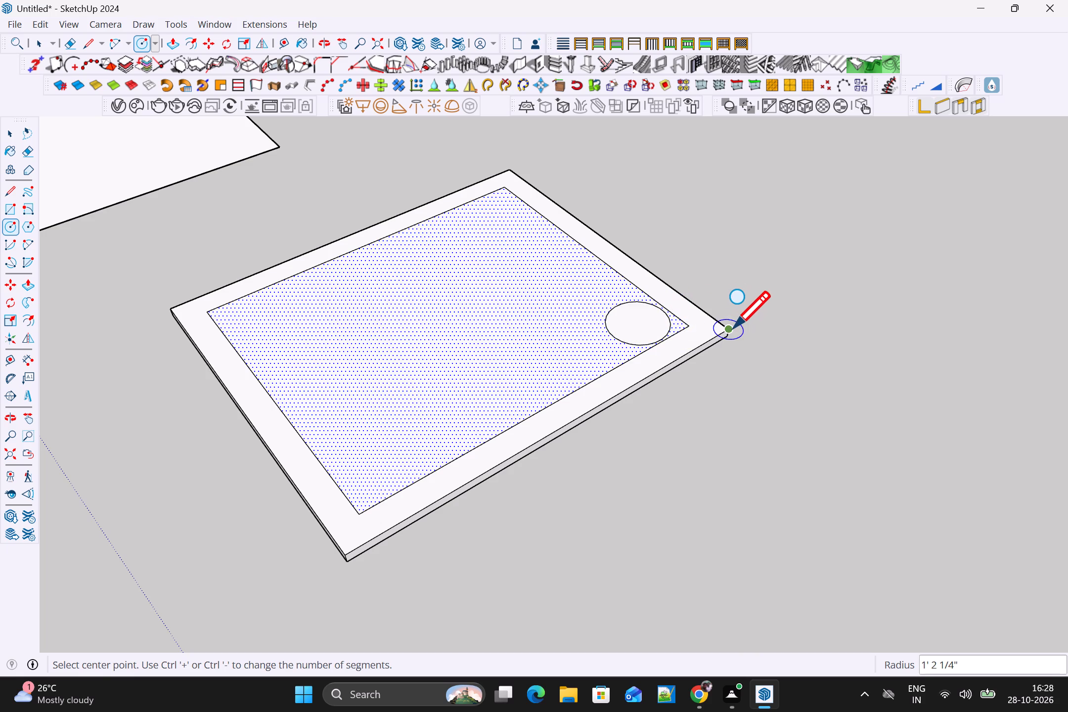
Draw an arc of about 6 7/16" bulge inside the corner circle, between two points on its edge, curving toward the corner.
{"action": "key", "text": "a"}
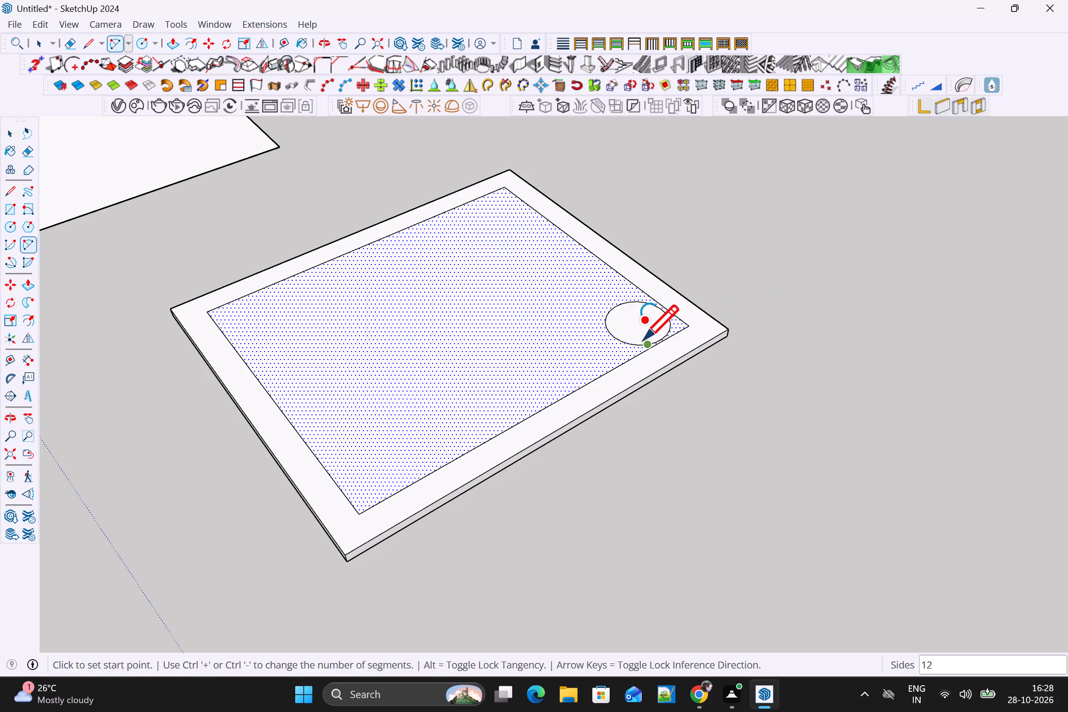
{"action": "left_click", "coordinate": [644, 343]}
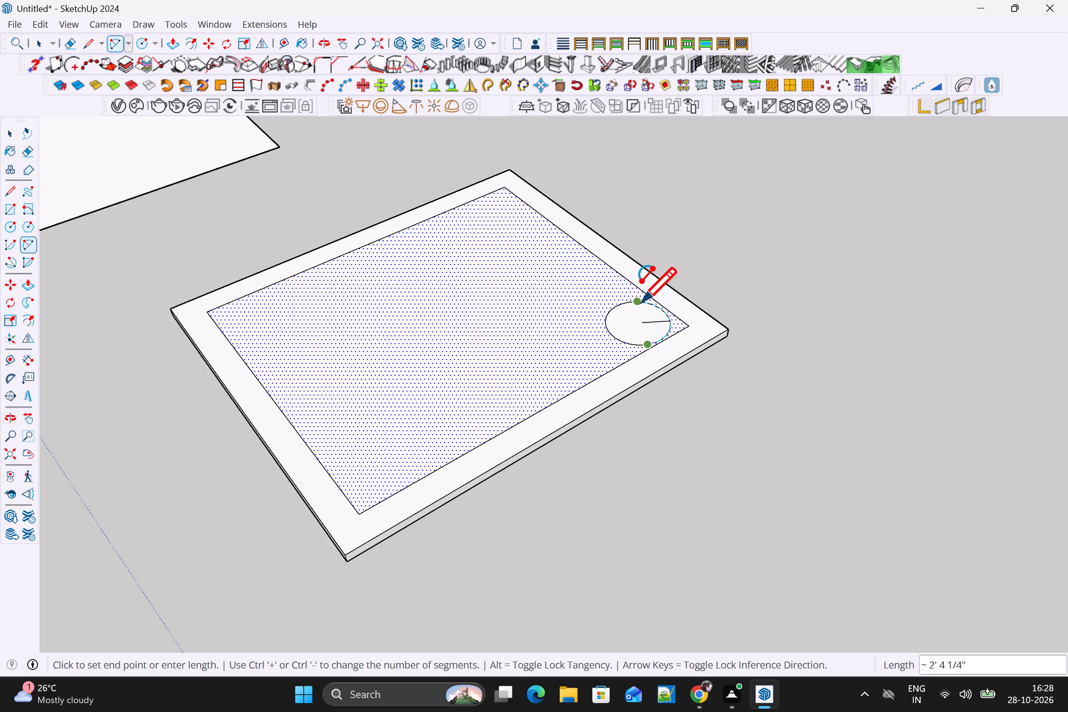
{"action": "left_click", "coordinate": [641, 303]}
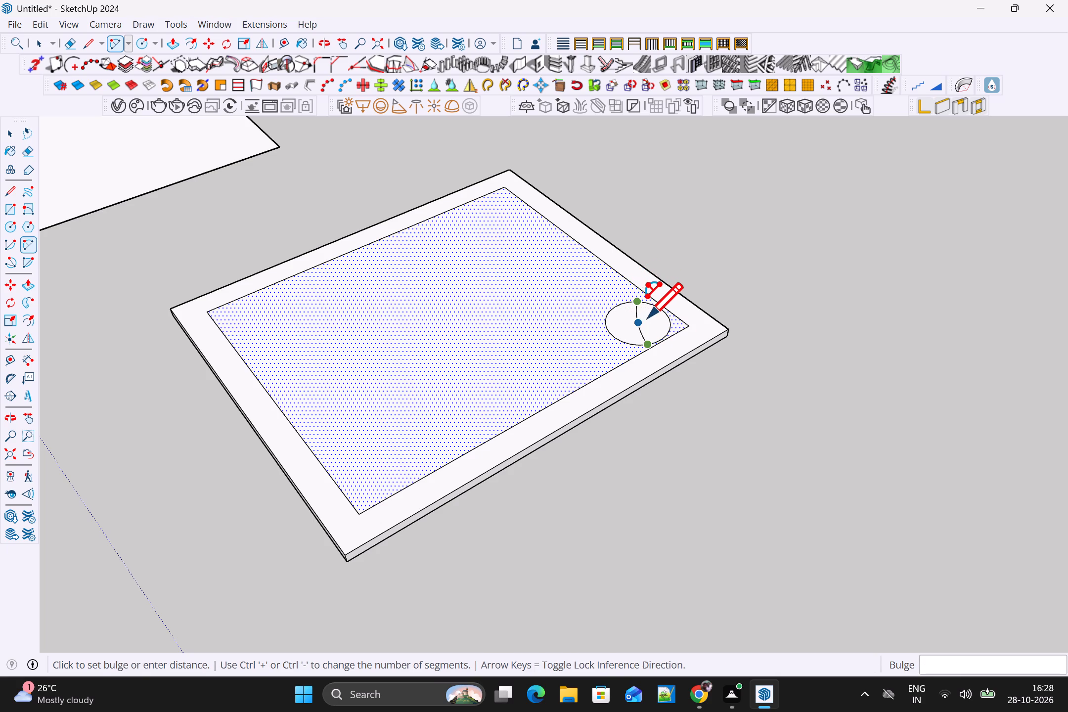
{"action": "scroll", "coordinate": [648, 318], "scroll_direction": "up", "scroll_amount": 7}
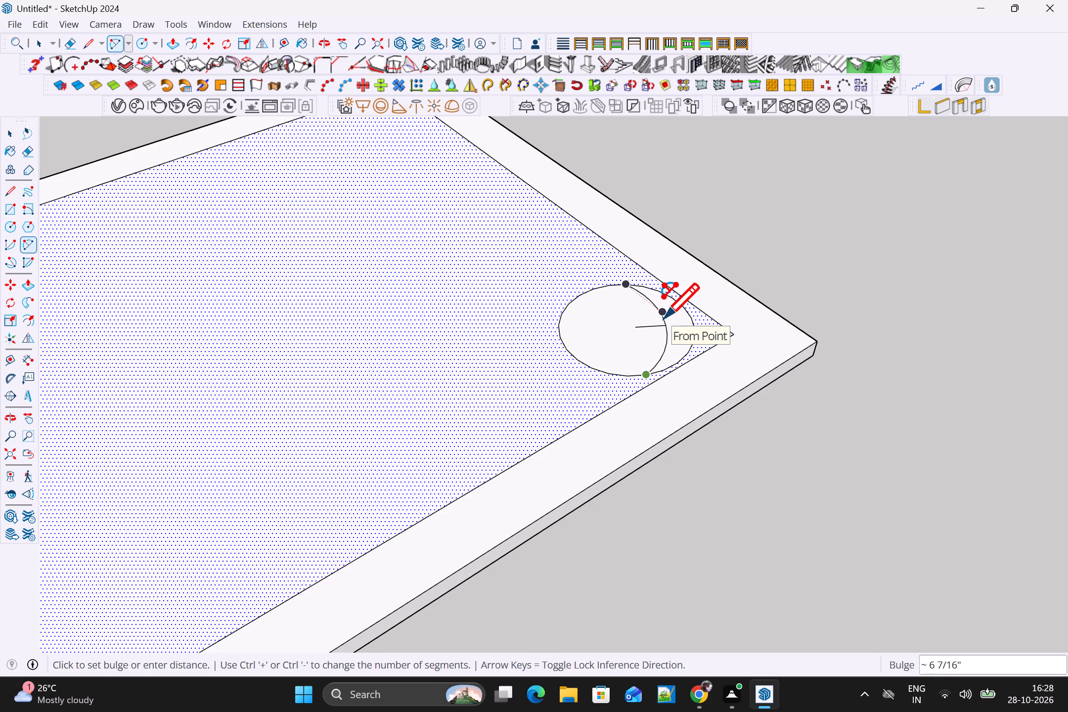
{"action": "left_click", "coordinate": [664, 318]}
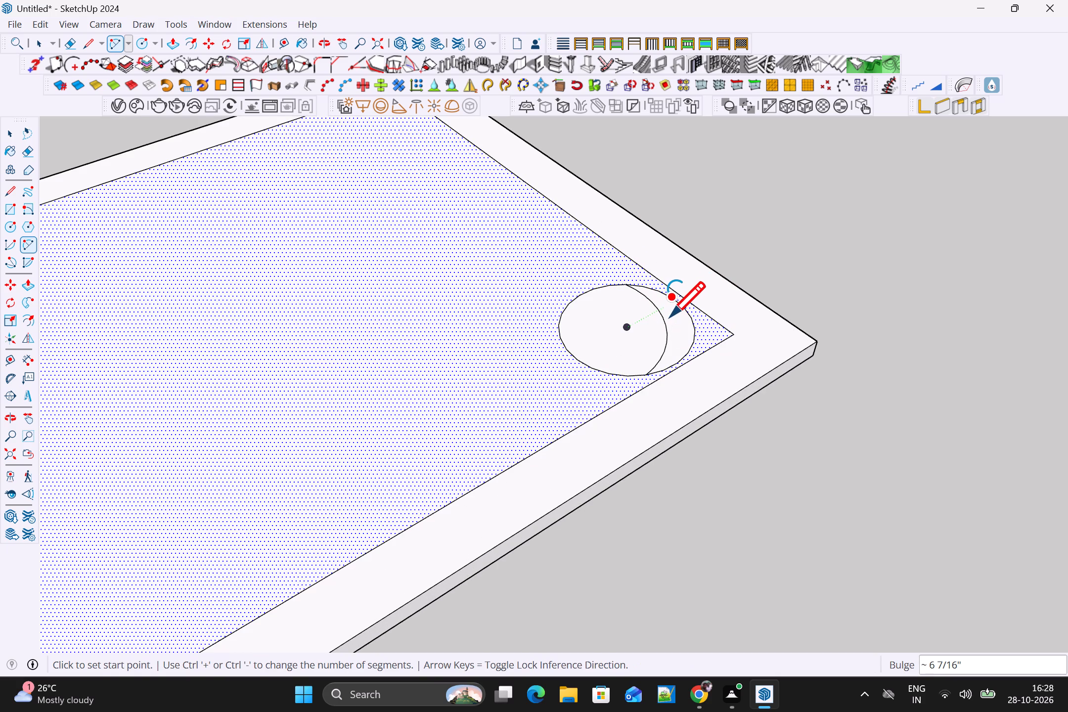
{"action": "key", "text": "space"}
Copy the corner circle-and-arc detail with its faces 8' 10 1/8" to the adjacent inner corner along the short side.
{"action": "scroll", "coordinate": [682, 346], "scroll_direction": "down", "scroll_amount": 2}
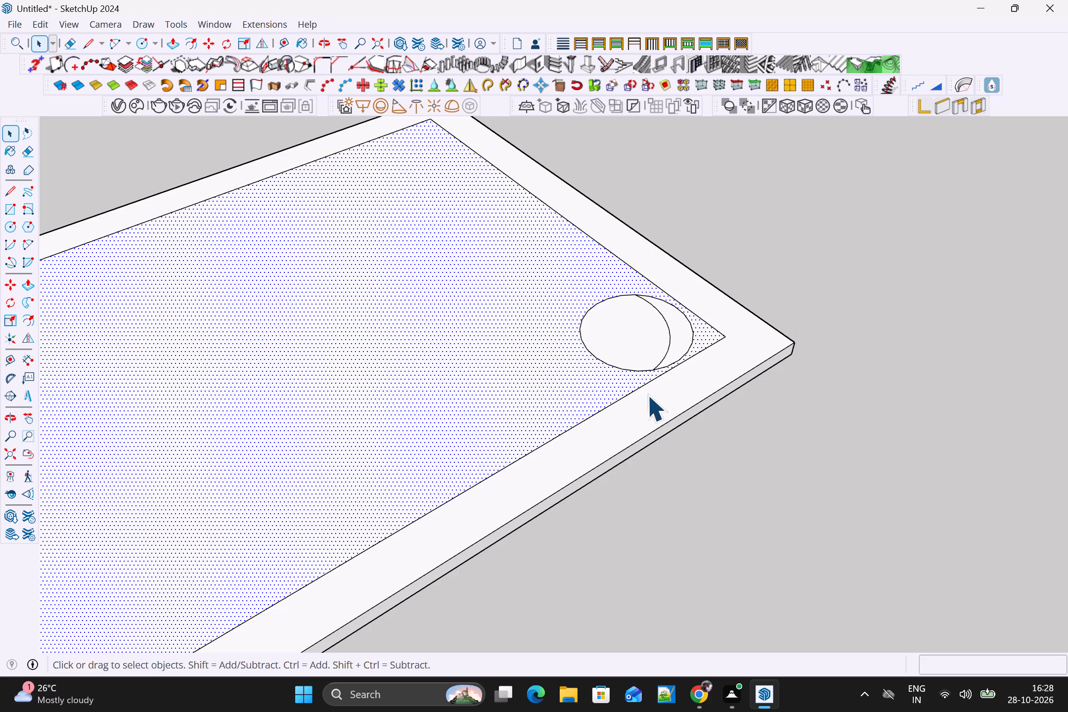
{"action": "left_click", "coordinate": [629, 371]}
{"action": "triple_click", "coordinate": [660, 356]}
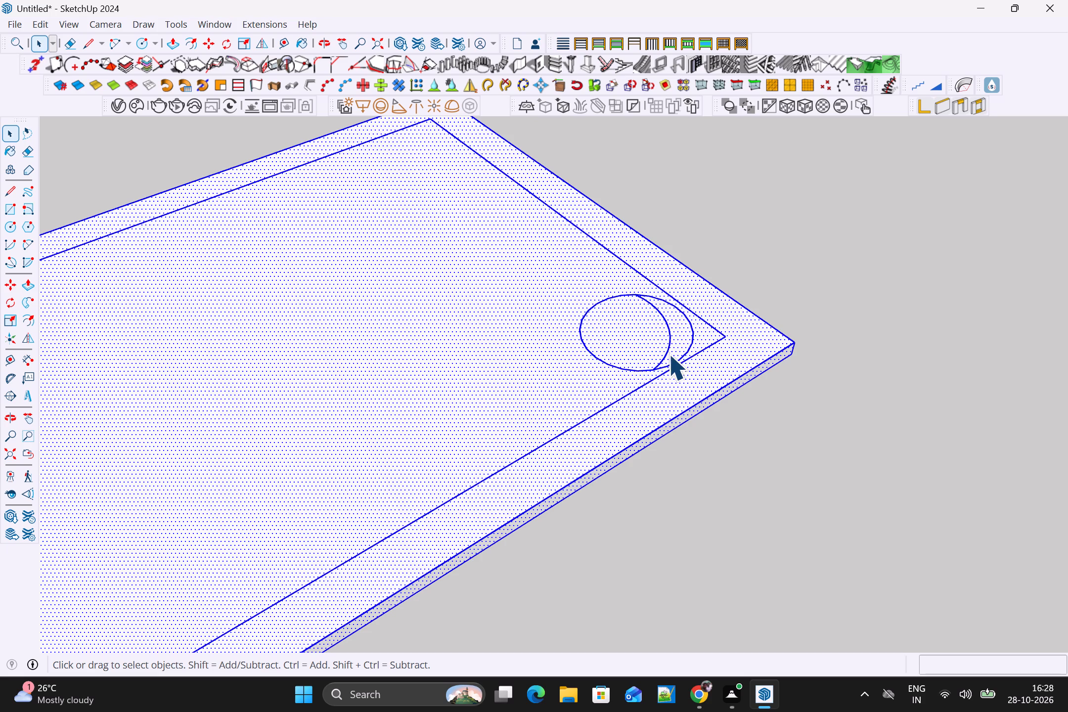
{"action": "triple_click", "coordinate": [676, 352]}
{"action": "left_click", "coordinate": [670, 351]}
{"action": "left_click", "coordinate": [653, 351]}
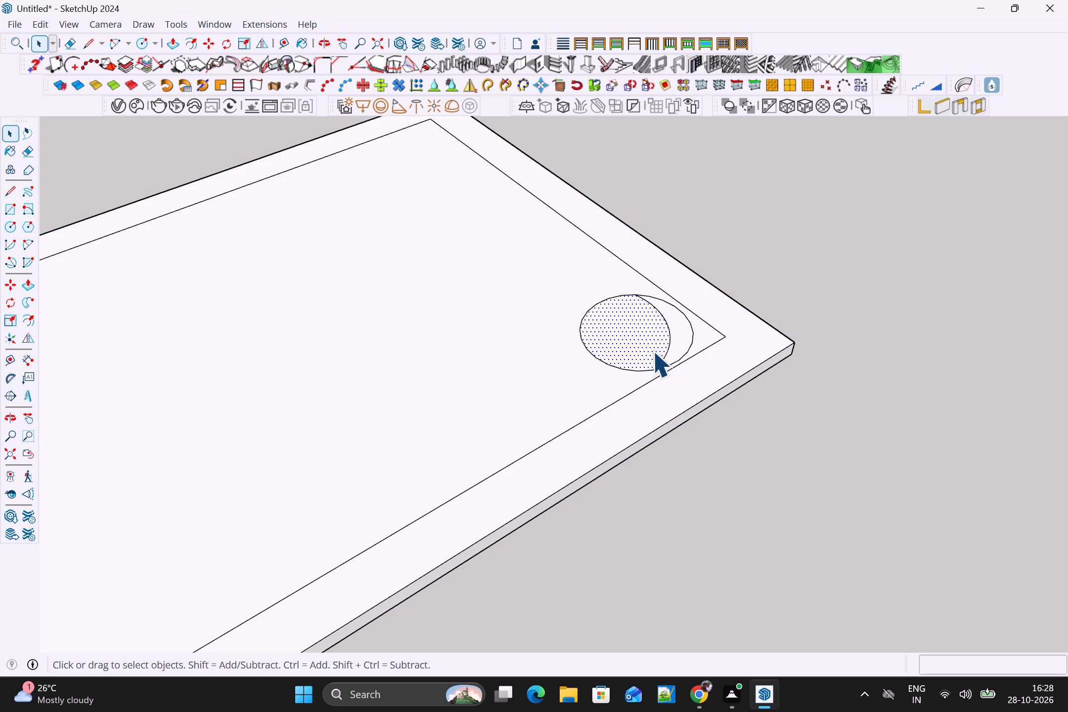
{"action": "left_click", "coordinate": [698, 347], "text": "shift"}
{"action": "left_click", "coordinate": [679, 349], "text": "shift"}
{"action": "left_click", "coordinate": [639, 349], "text": "shift"}
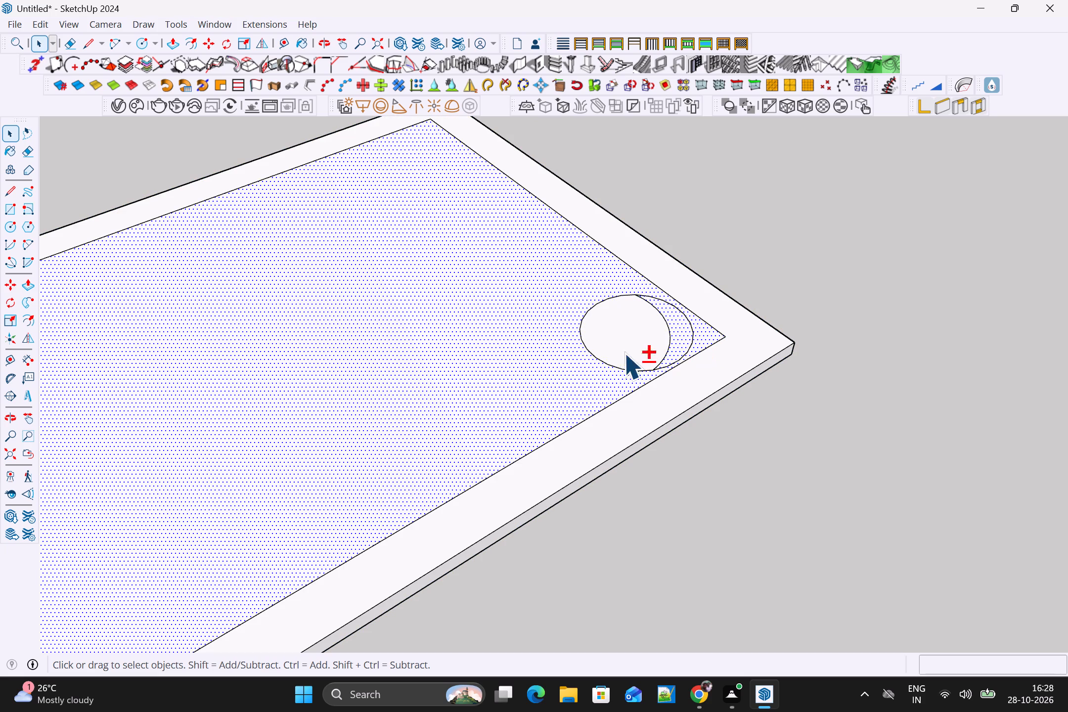
{"action": "left_click", "coordinate": [604, 358]}
{"action": "left_click", "coordinate": [614, 365], "text": "shift"}
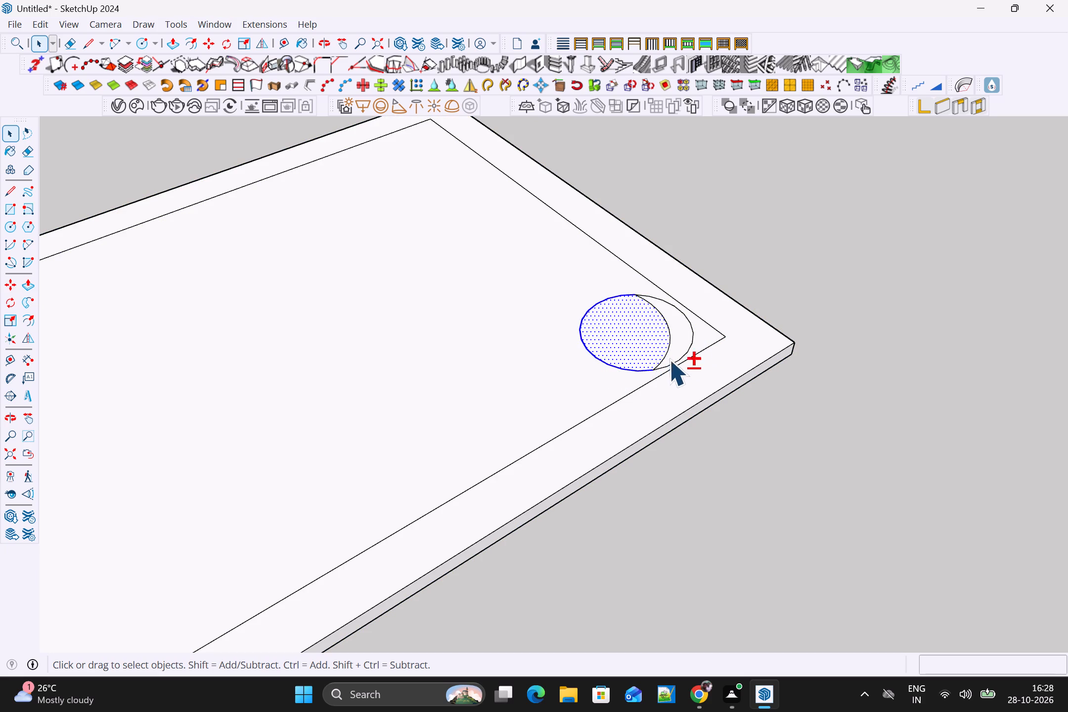
{"action": "left_click", "coordinate": [689, 341], "text": "shift"}
{"action": "left_click", "coordinate": [668, 341], "text": "shift"}
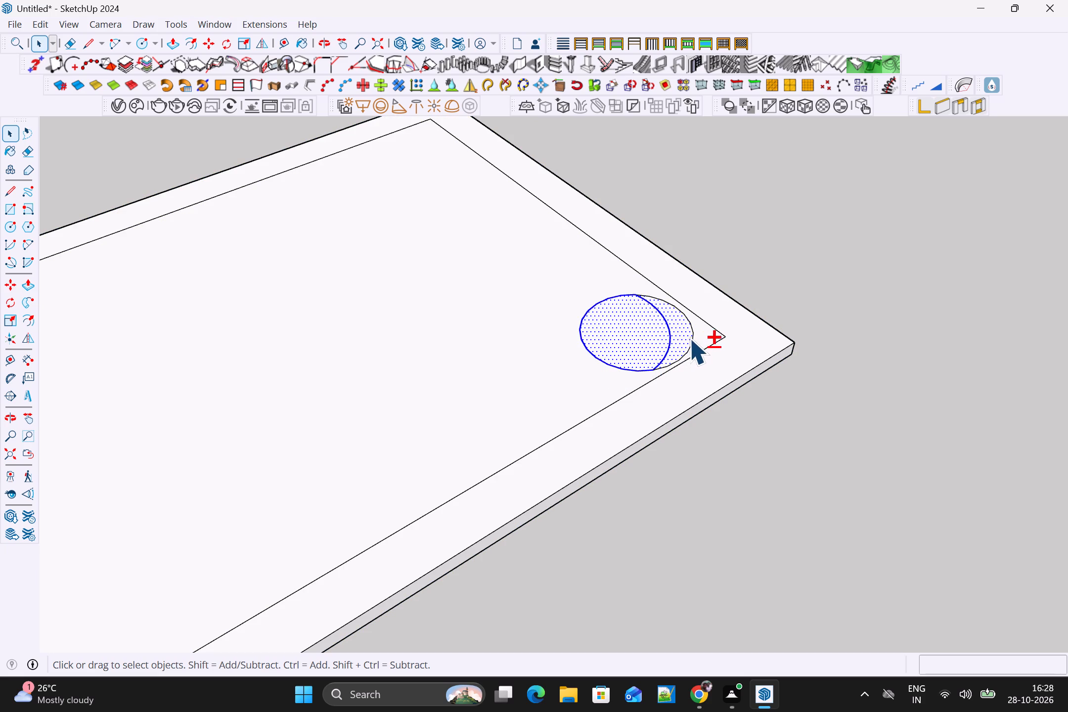
{"action": "left_click", "coordinate": [690, 338], "text": "shift"}
{"action": "key", "text": "m"}
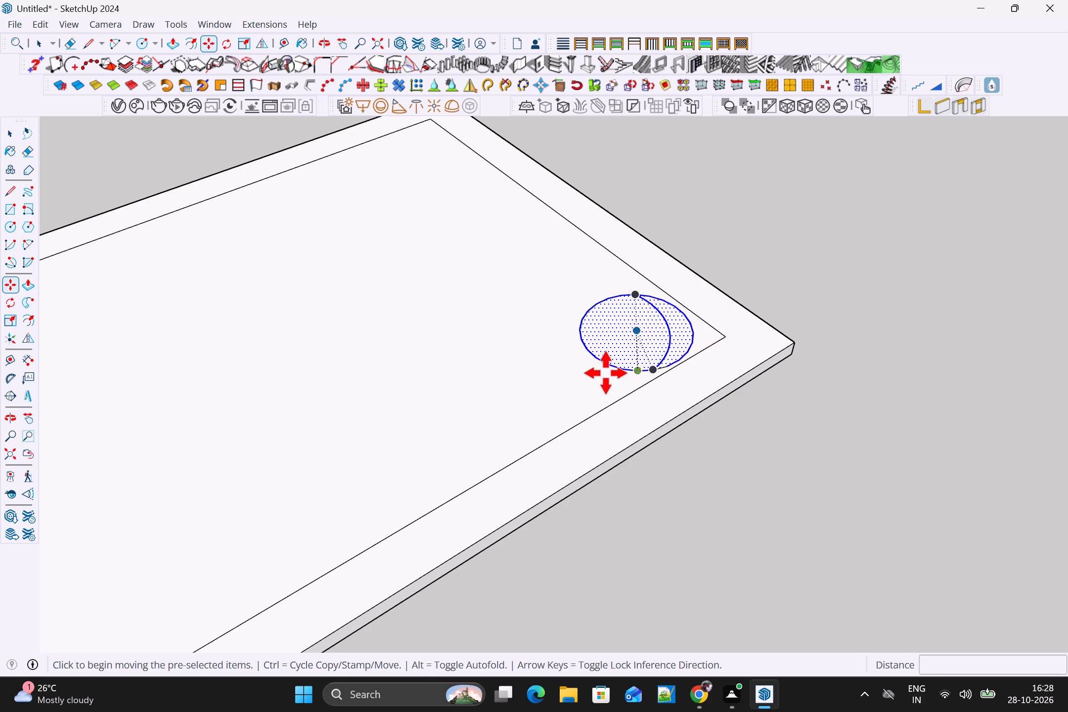
{"action": "left_click", "coordinate": [609, 367]}
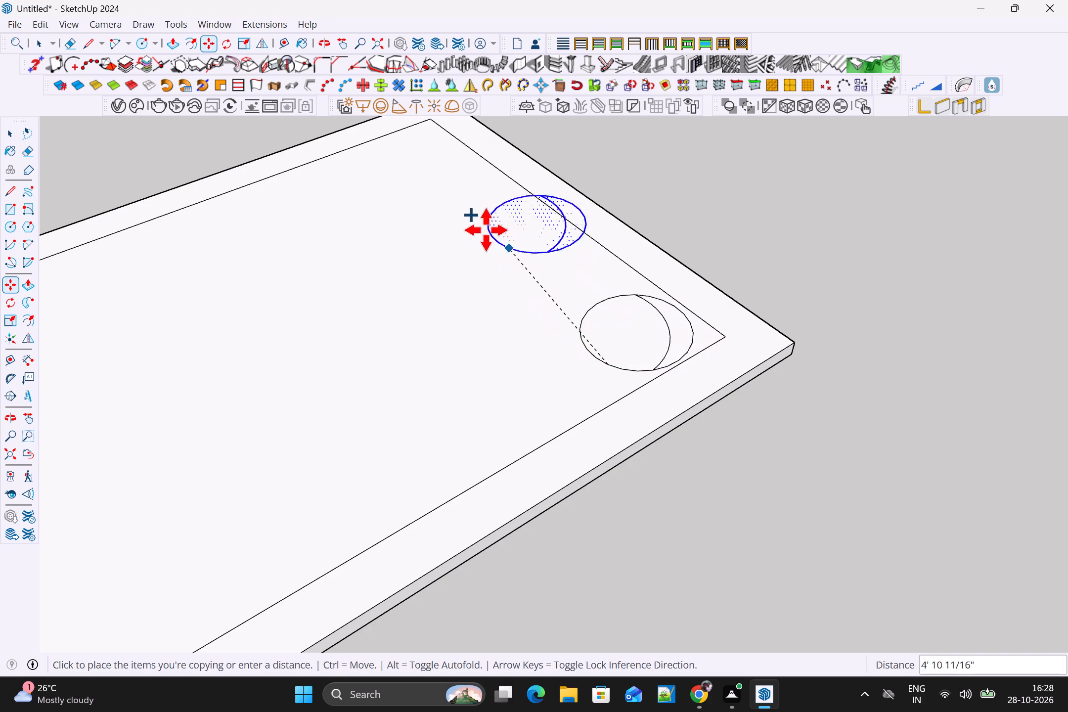
{"action": "left_click", "coordinate": [381, 180]}
Copy the circle-and-arc detail about 11' 3/8" along the long side to the third inner corner.
{"action": "scroll", "coordinate": [389, 238], "scroll_direction": "down", "scroll_amount": 8}
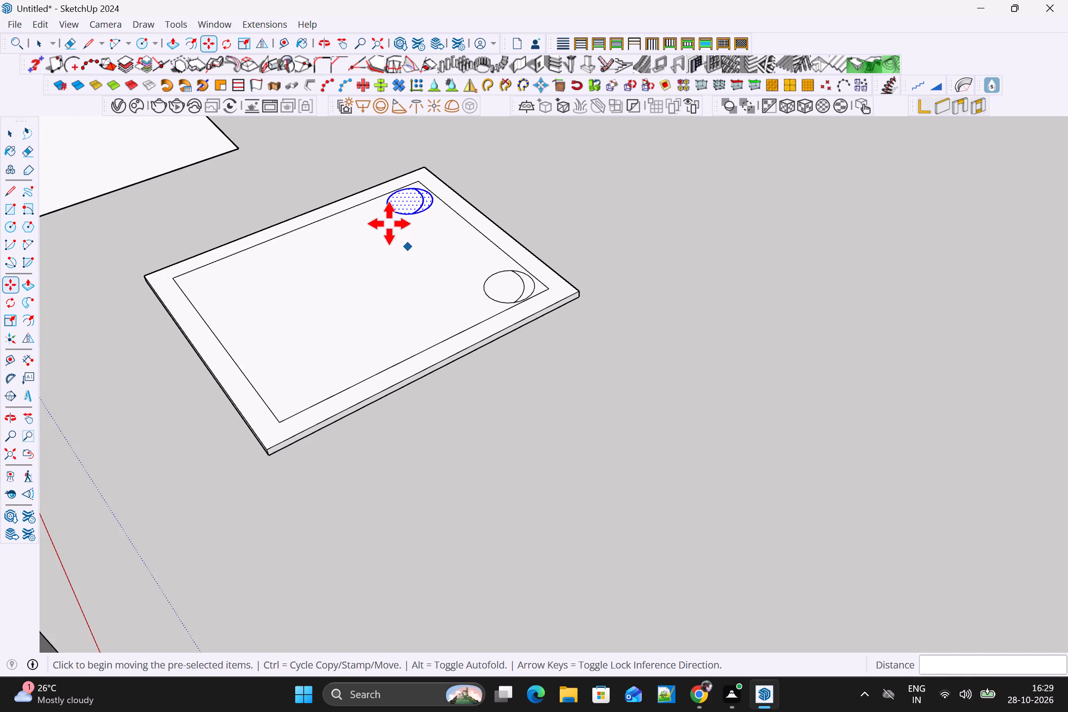
{"action": "left_click", "coordinate": [397, 215]}
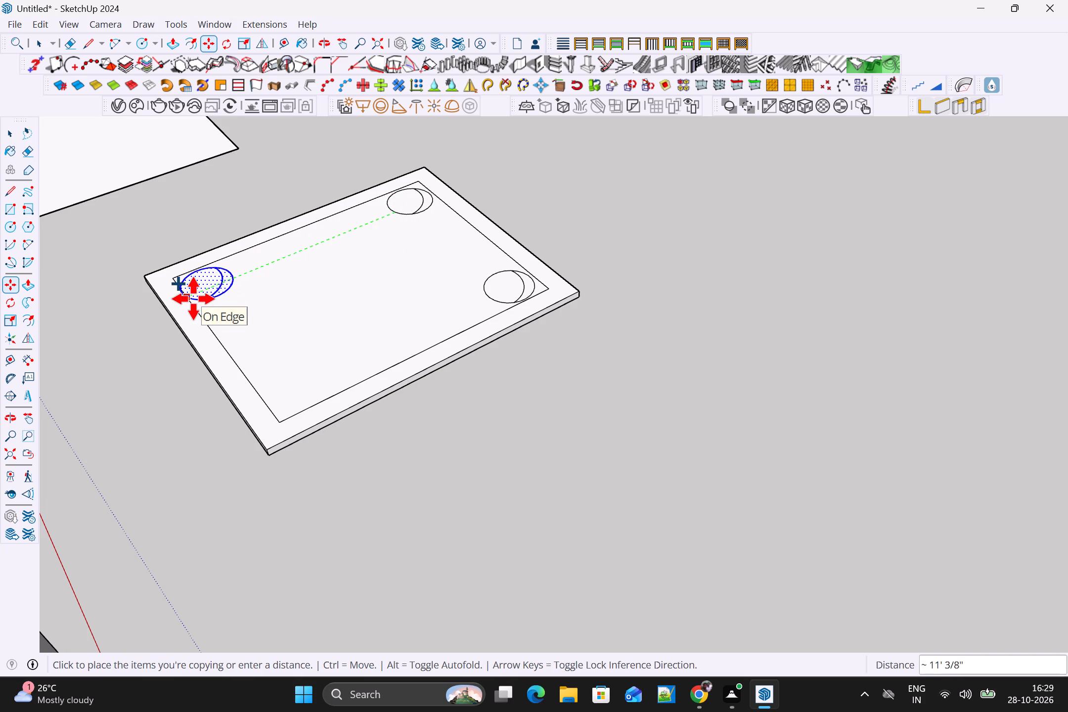
{"action": "left_click", "coordinate": [193, 299]}
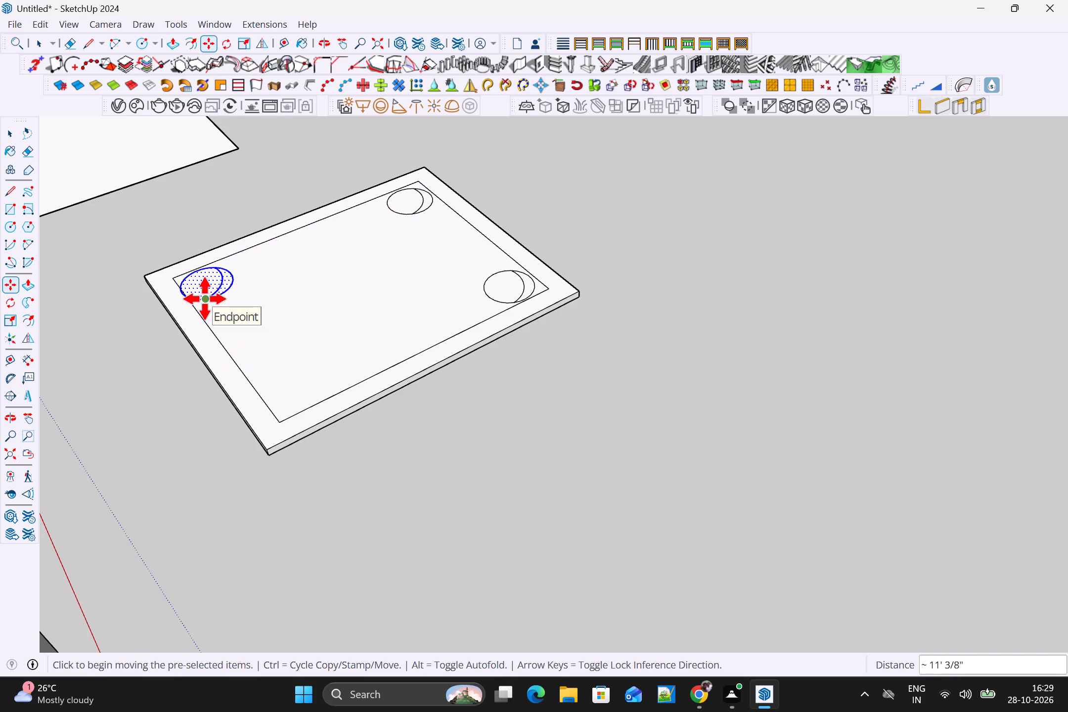
Copy the circle-and-arc detail 8' 9 5/16" along the short side to the remaining, nearest inner corner.
{"action": "left_click", "coordinate": [205, 299]}
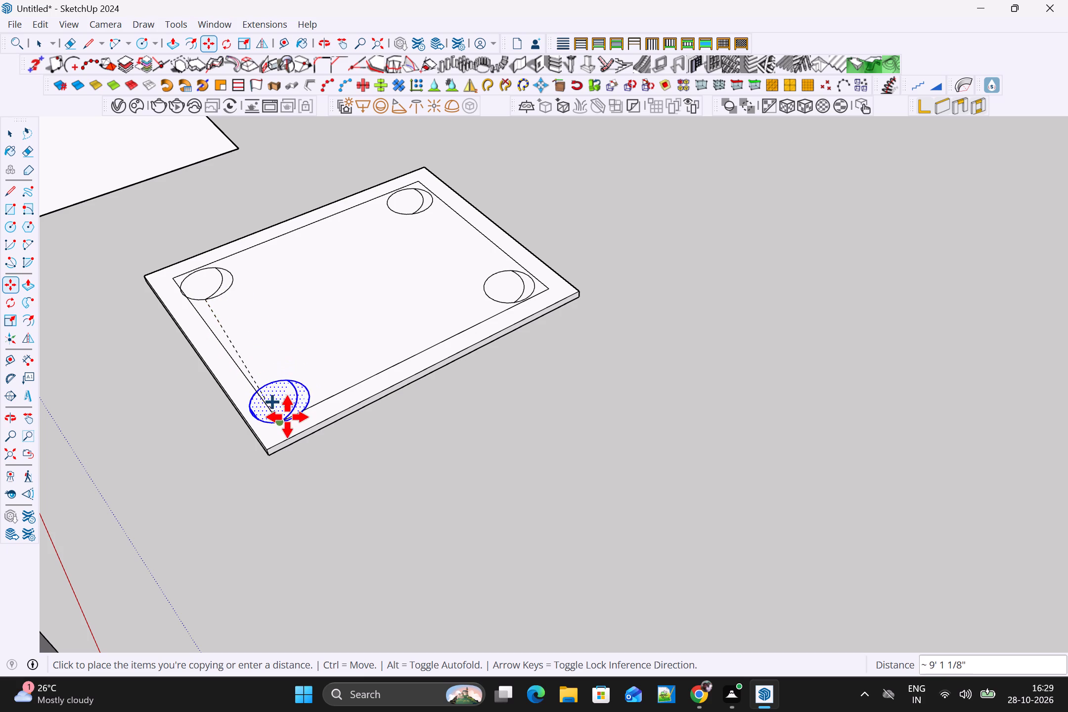
{"action": "scroll", "coordinate": [295, 403], "scroll_direction": "up", "scroll_amount": 1}
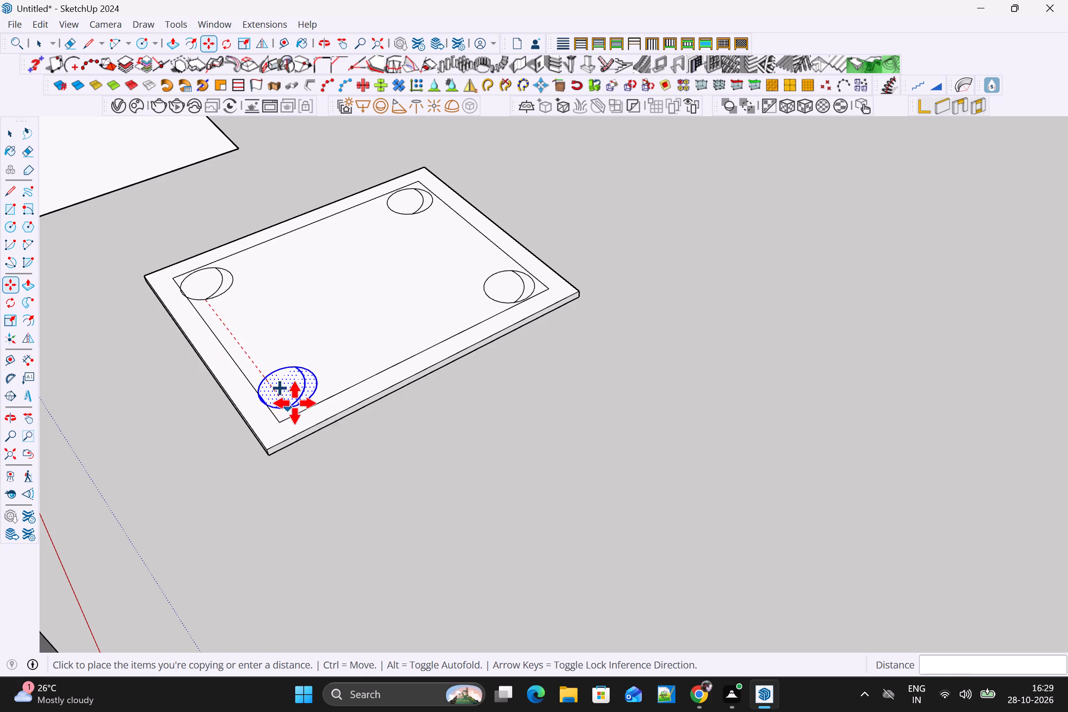
{"action": "scroll", "coordinate": [295, 403], "scroll_direction": "up", "scroll_amount": 2}
{"action": "left_click", "coordinate": [294, 411]}
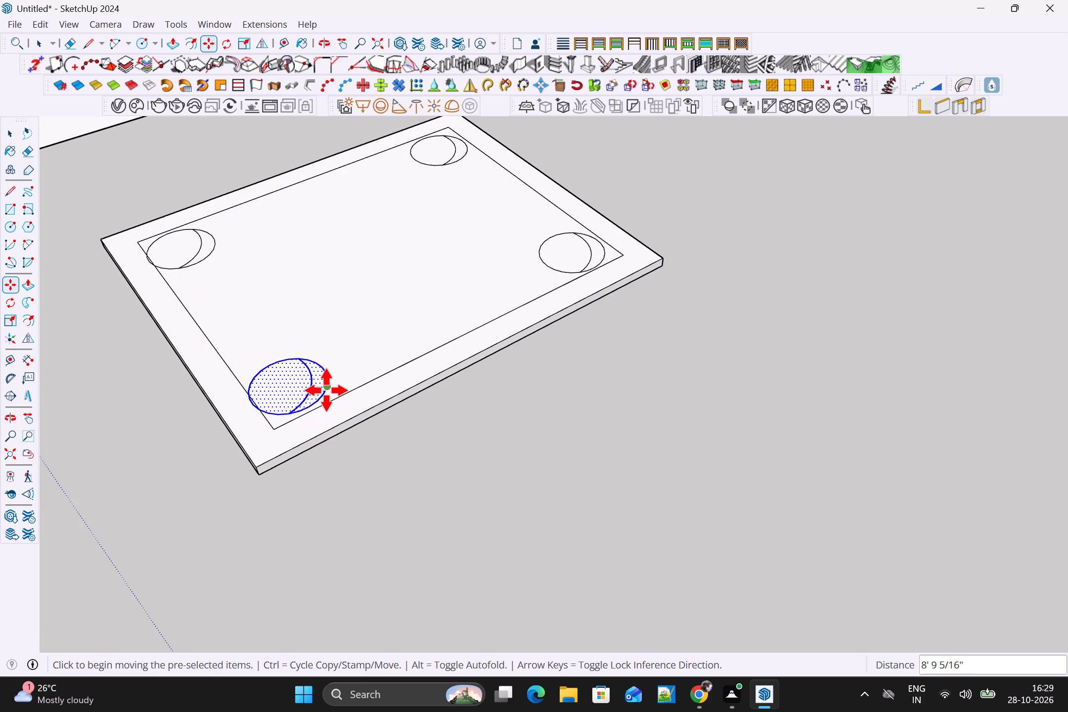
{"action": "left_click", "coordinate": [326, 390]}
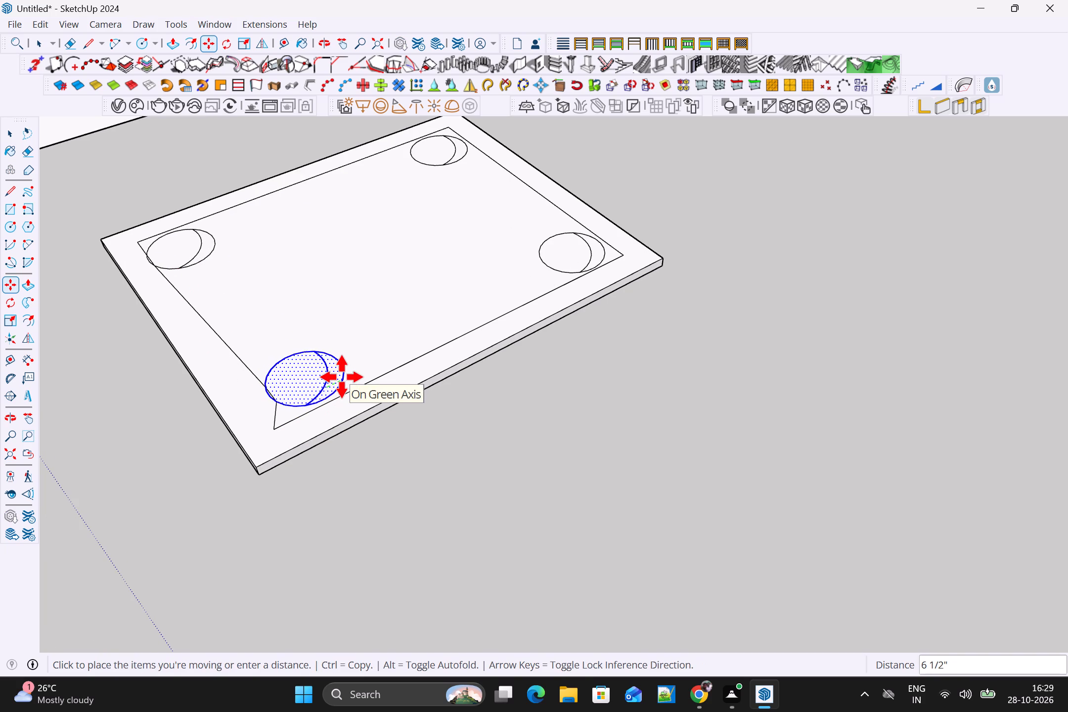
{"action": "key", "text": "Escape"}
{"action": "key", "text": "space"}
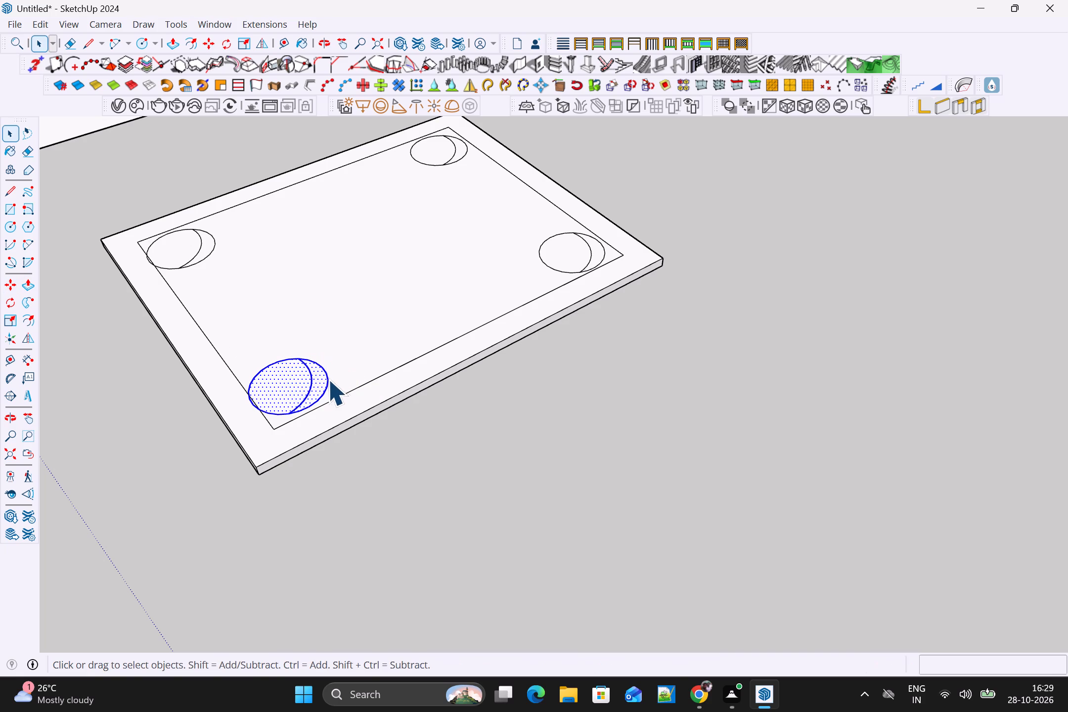
Select the nearest corner's complete circle-and-arc detail, both faces and all curves, as the target of the Flip tool.
{"action": "left_click", "coordinate": [326, 379]}
{"action": "triple_click", "coordinate": [326, 379]}
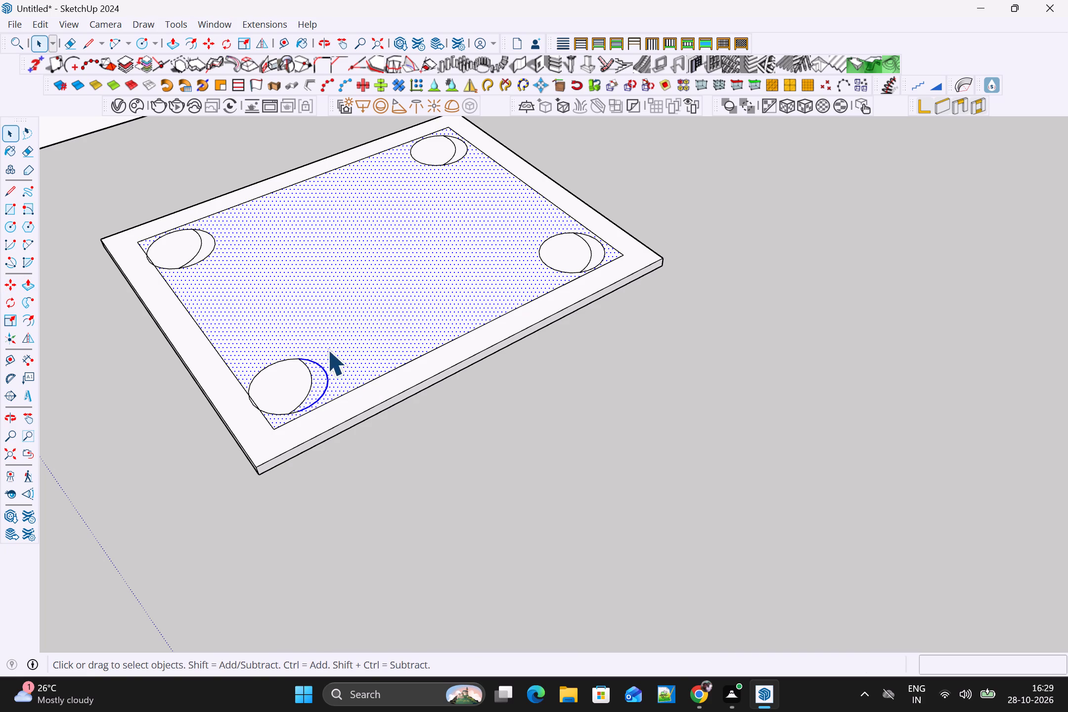
{"action": "left_click", "coordinate": [418, 430]}
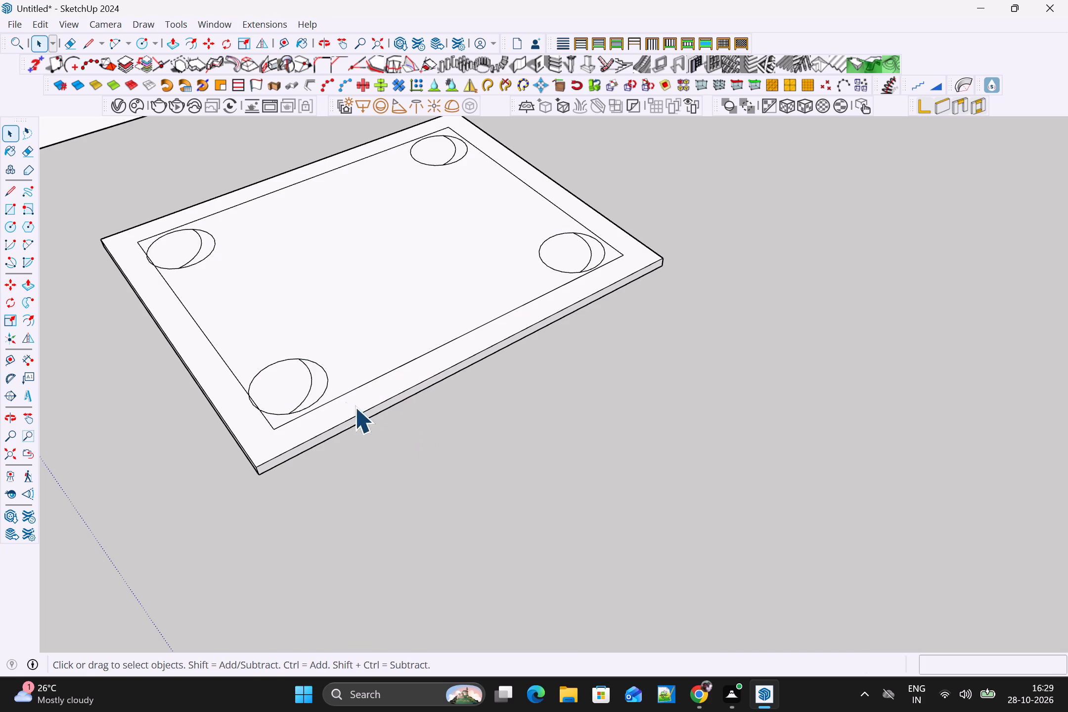
{"action": "left_click", "coordinate": [315, 383]}
{"action": "left_click", "coordinate": [312, 383]}
{"action": "left_click", "coordinate": [303, 378]}
{"action": "left_click", "coordinate": [317, 381], "text": "shift"}
{"action": "left_click", "coordinate": [308, 359], "text": "shift"}
{"action": "left_click", "coordinate": [287, 356], "text": "shift"}
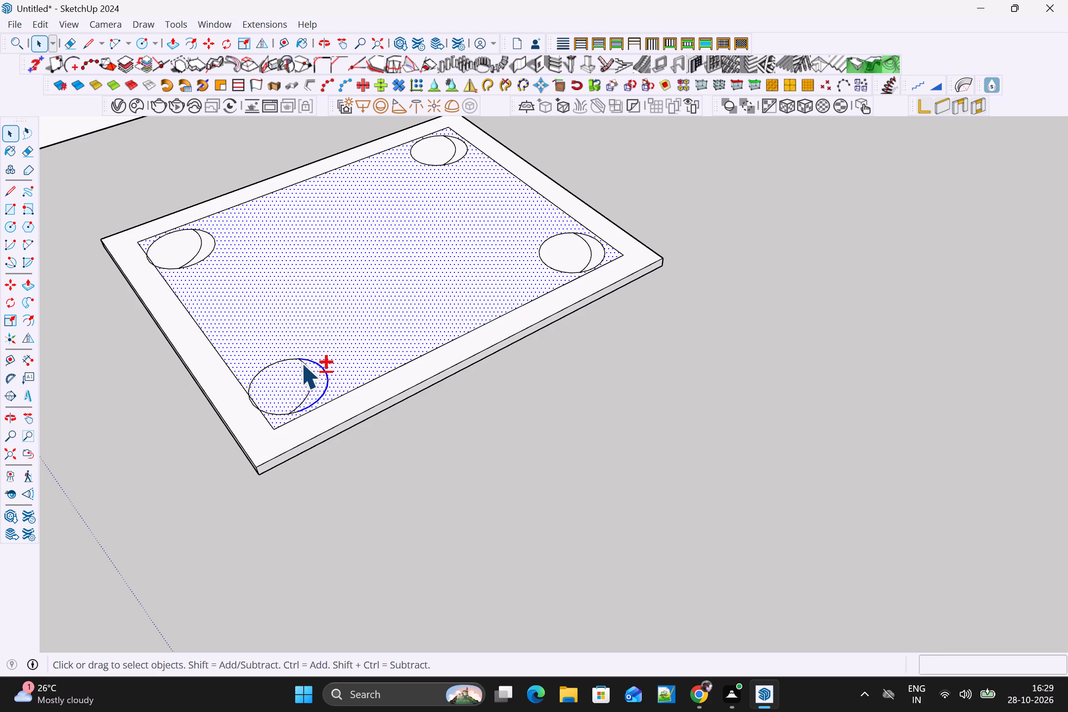
{"action": "left_click", "coordinate": [303, 365], "text": "shift"}
{"action": "left_click", "coordinate": [302, 369]}
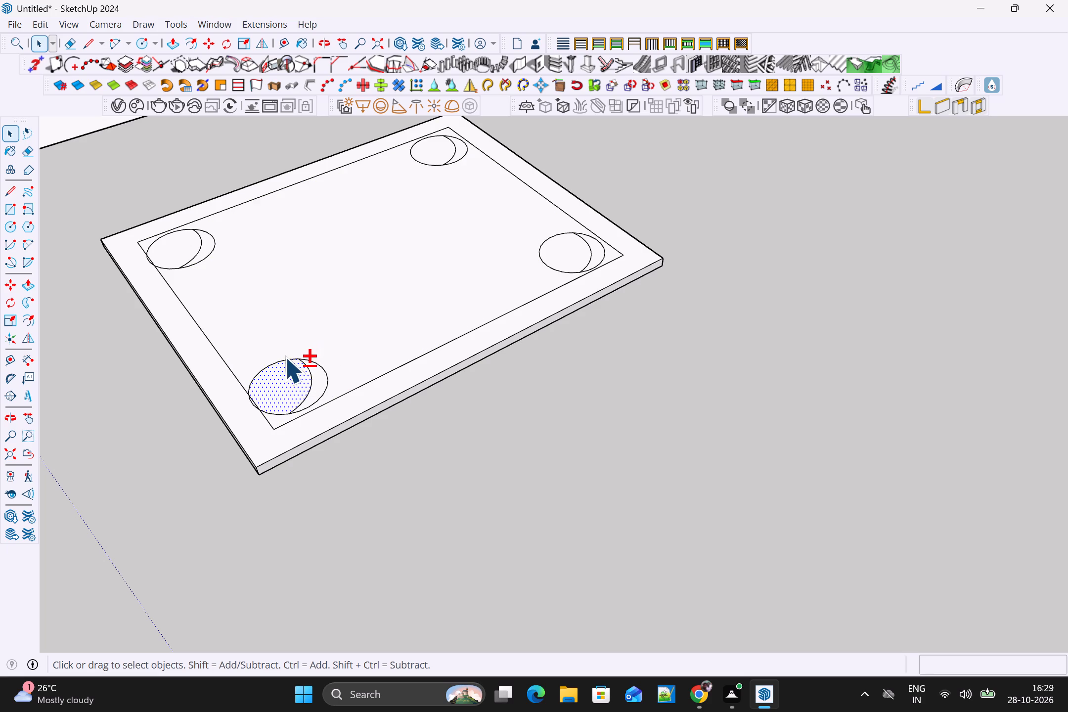
{"action": "left_click", "coordinate": [285, 357], "text": "shift"}
{"action": "left_click", "coordinate": [302, 366], "text": "shift"}
{"action": "left_click", "coordinate": [315, 368], "text": "shift"}
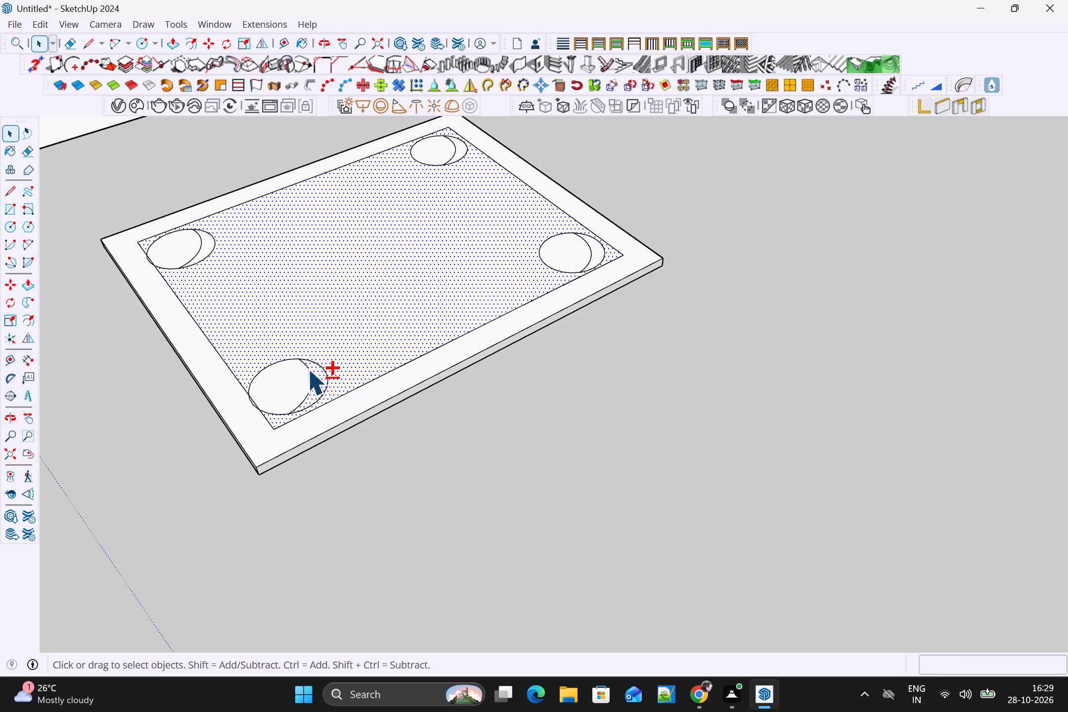
{"action": "left_click", "coordinate": [307, 369], "text": "shift"}
{"action": "left_click", "coordinate": [291, 359], "text": "shift"}
{"action": "left_click", "coordinate": [317, 361], "text": "shift"}
{"action": "left_click", "coordinate": [274, 414], "text": "shift"}
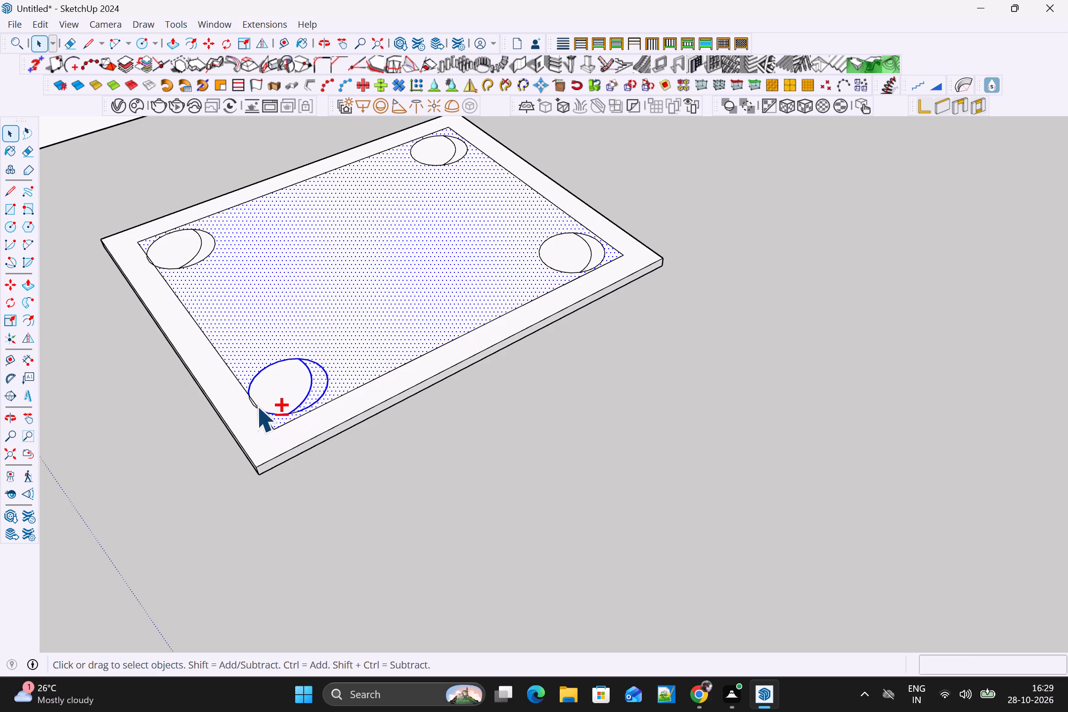
{"action": "left_click", "coordinate": [254, 406], "text": "shift"}
{"action": "left_click", "coordinate": [345, 327], "text": "shift"}
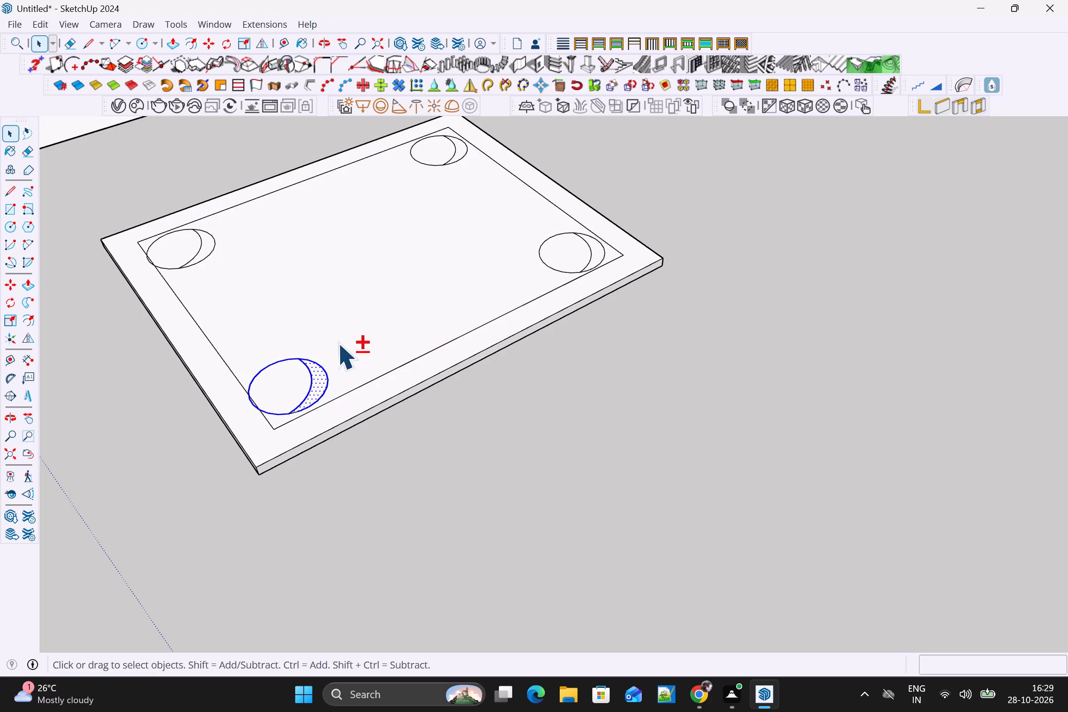
{"action": "left_click", "coordinate": [303, 380], "text": "shift"}
{"action": "key", "text": "m"}
{"action": "key", "text": "i"}
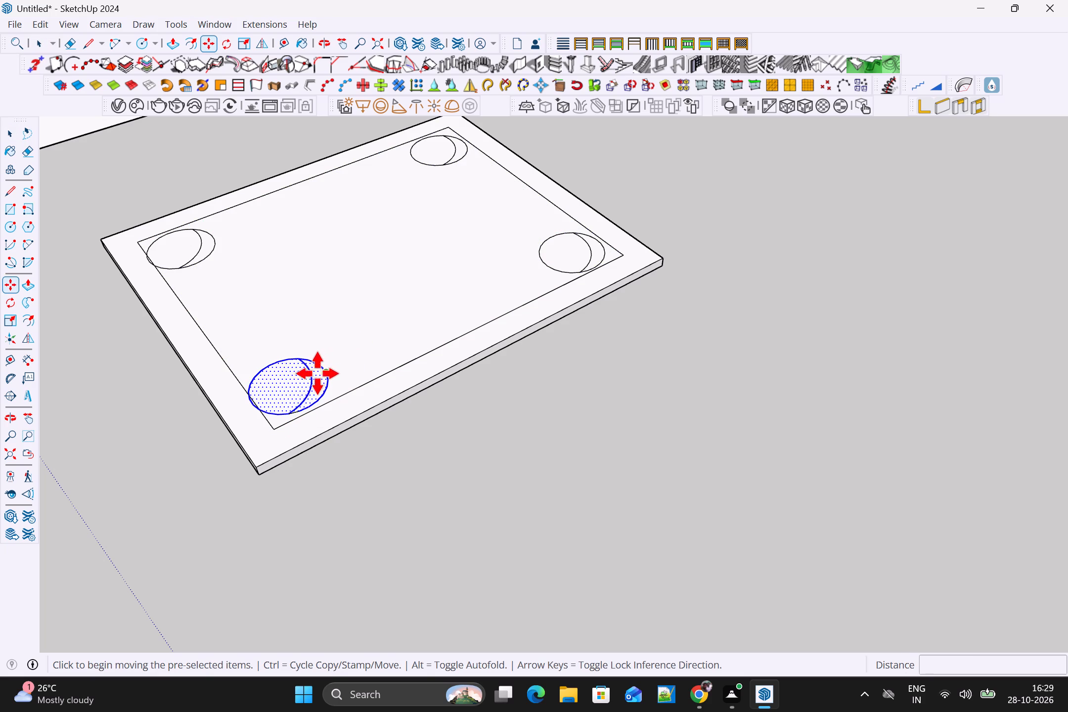
{"action": "left_click", "coordinate": [25, 341]}
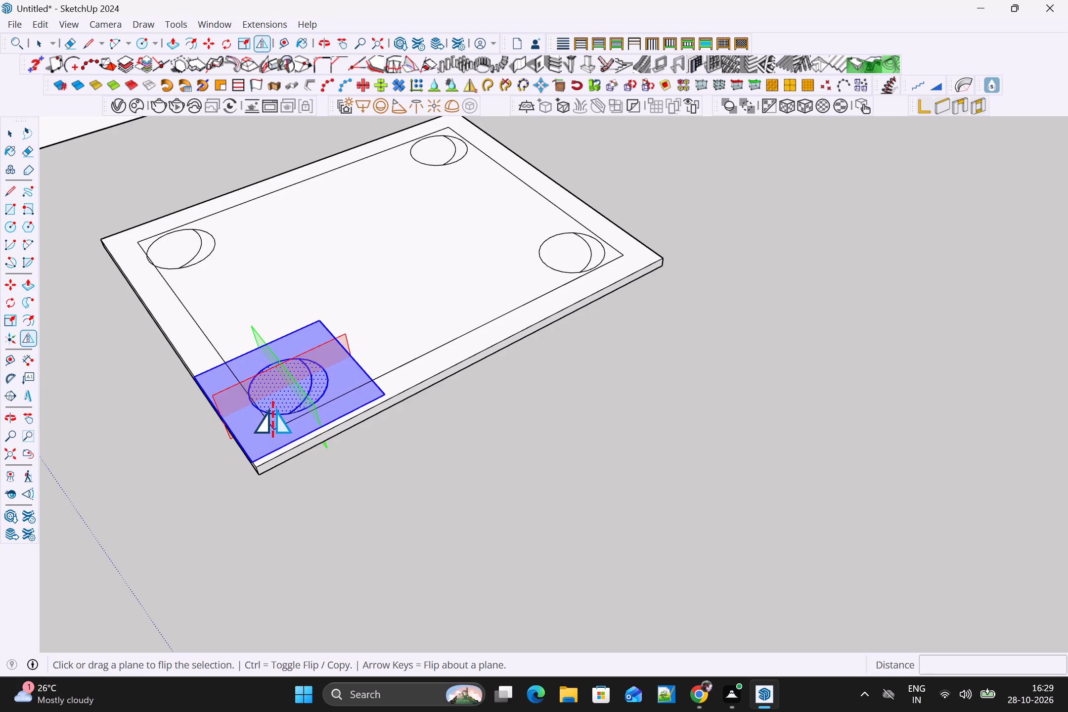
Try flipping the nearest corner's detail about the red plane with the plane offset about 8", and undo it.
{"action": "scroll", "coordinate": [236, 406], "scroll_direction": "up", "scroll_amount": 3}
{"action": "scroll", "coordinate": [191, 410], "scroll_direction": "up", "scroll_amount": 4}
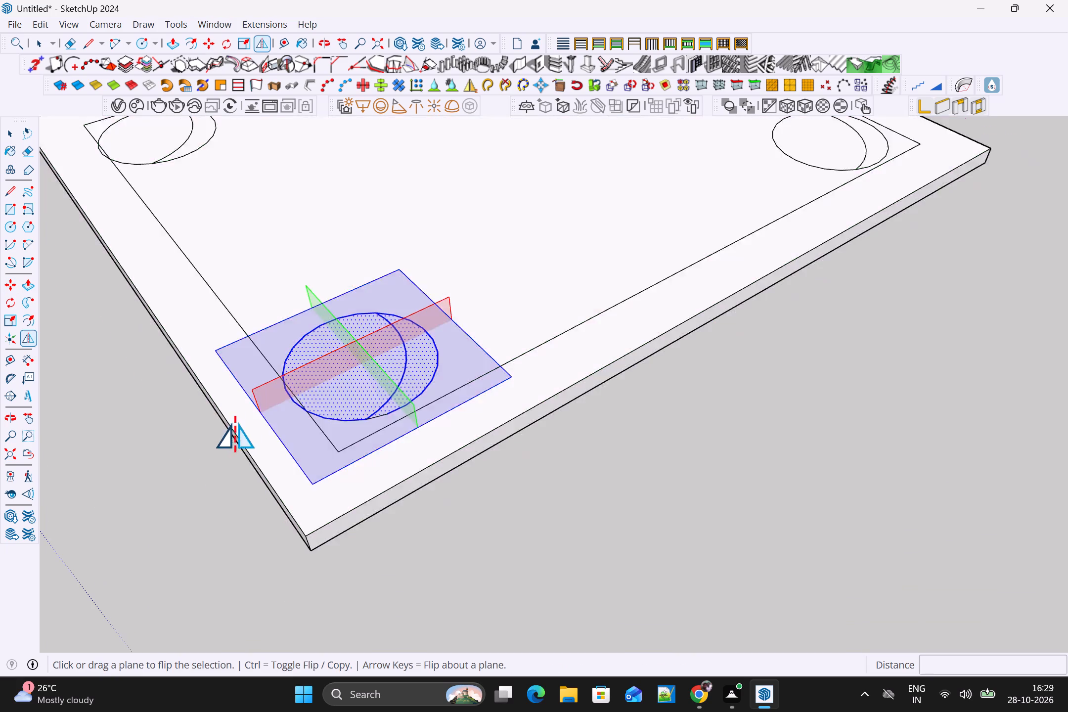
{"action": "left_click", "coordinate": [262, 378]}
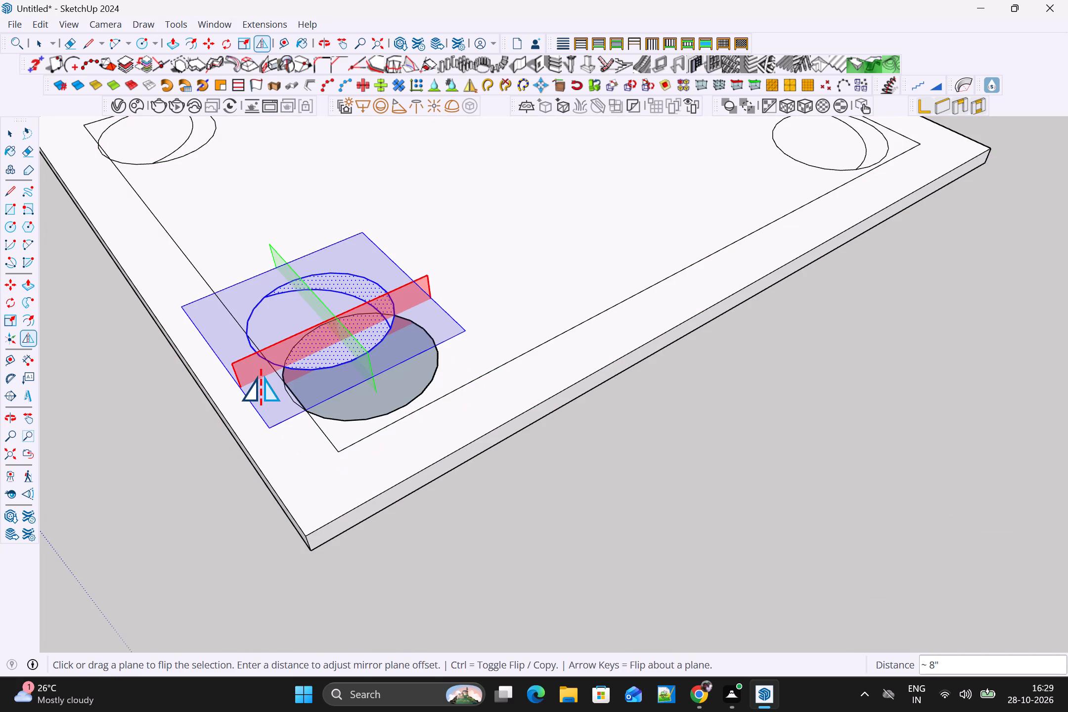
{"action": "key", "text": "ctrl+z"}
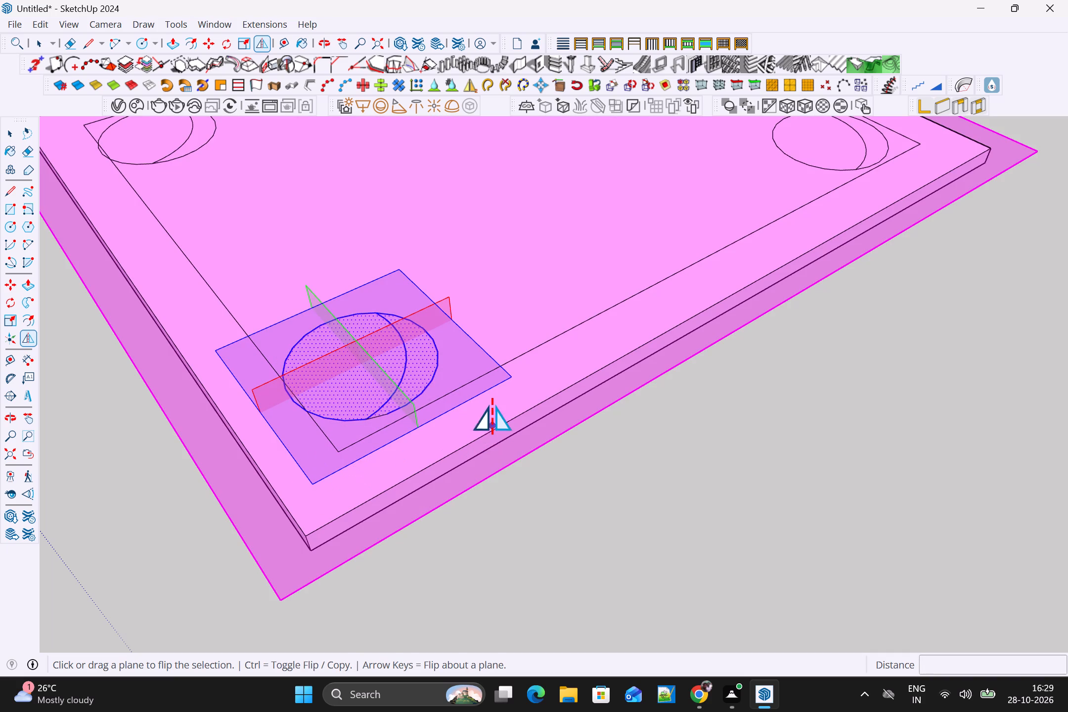
Flip the nearest corner's circle-and-arc detail in place about the green plane.
{"action": "scroll", "coordinate": [479, 394], "scroll_direction": "up", "scroll_amount": 5}
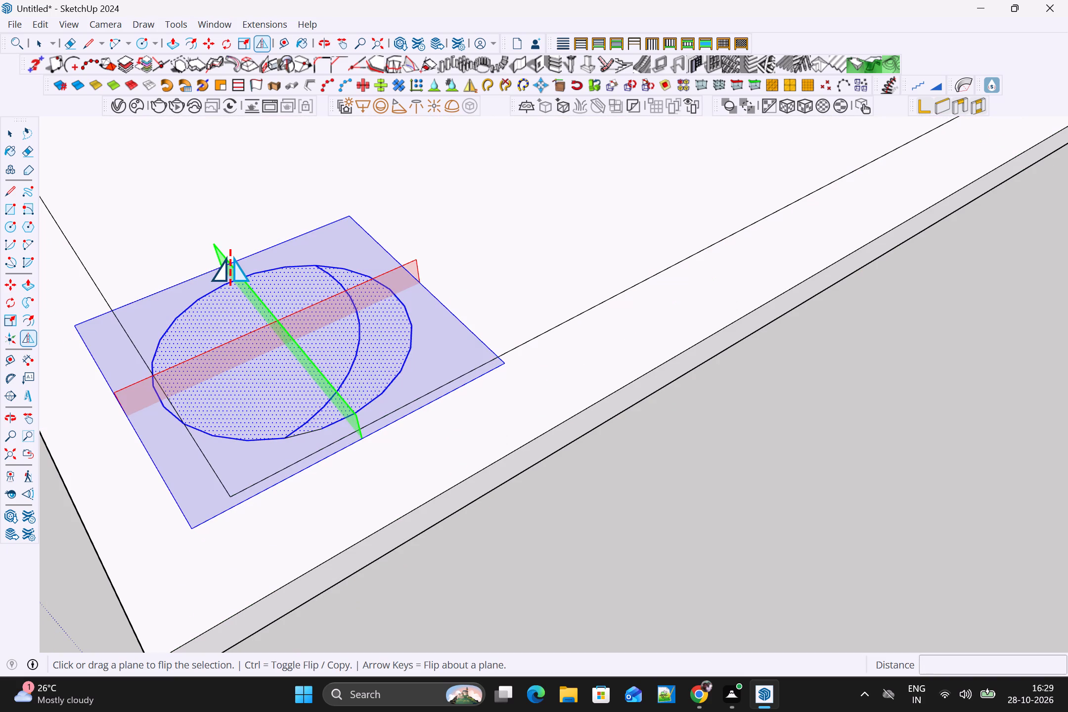
{"action": "left_click", "coordinate": [230, 257]}
{"action": "scroll", "coordinate": [321, 294], "scroll_direction": "down", "scroll_amount": 6}
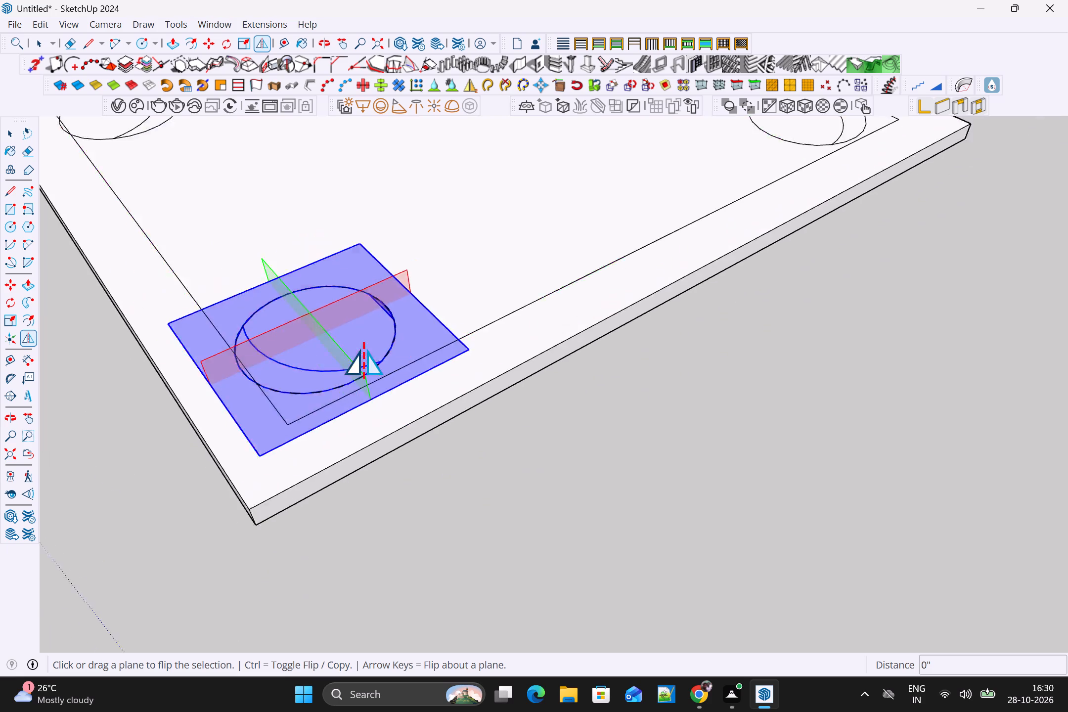
{"action": "scroll", "coordinate": [364, 350], "scroll_direction": "down", "scroll_amount": 5}
{"action": "key", "text": "Escape"}
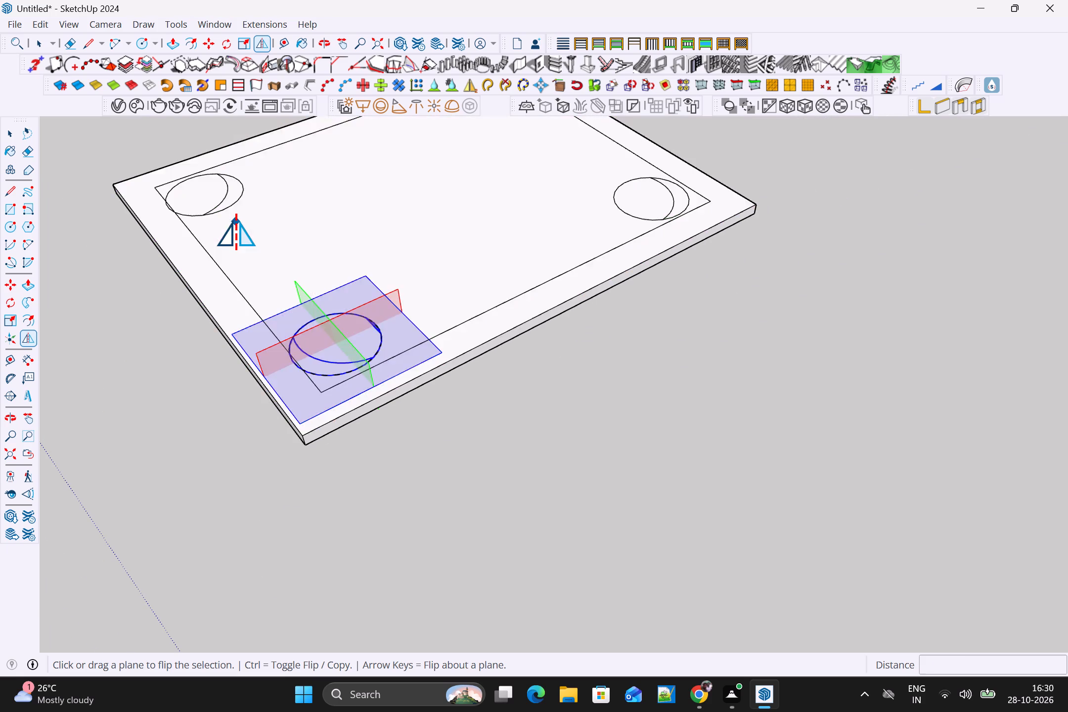
{"action": "key", "text": "space"}
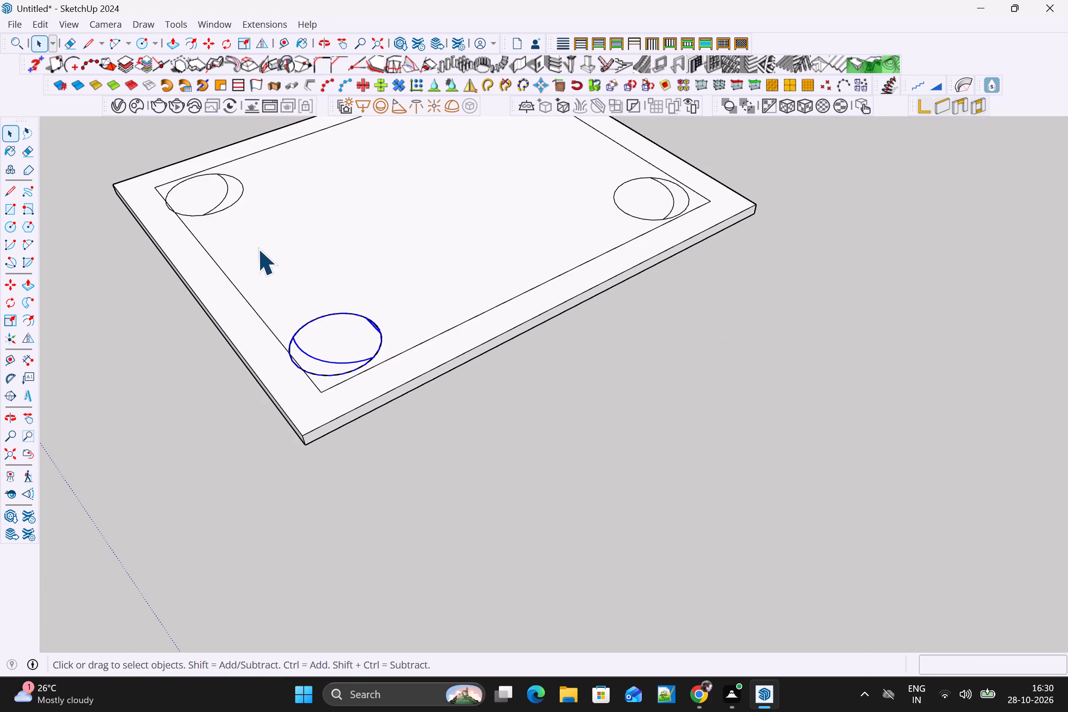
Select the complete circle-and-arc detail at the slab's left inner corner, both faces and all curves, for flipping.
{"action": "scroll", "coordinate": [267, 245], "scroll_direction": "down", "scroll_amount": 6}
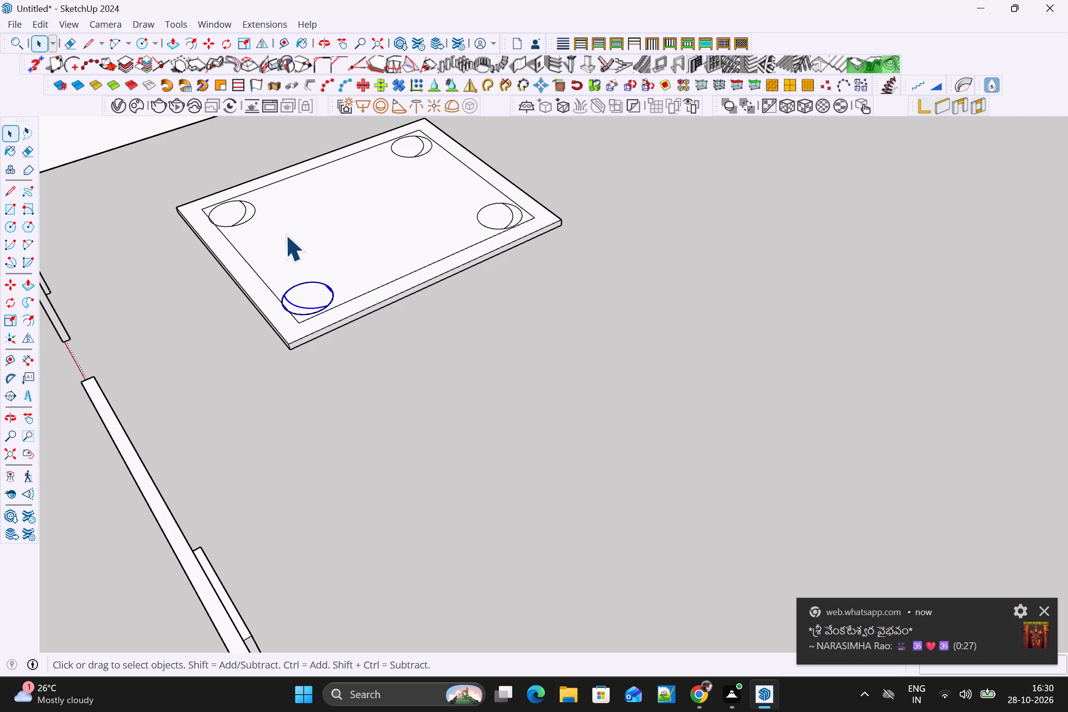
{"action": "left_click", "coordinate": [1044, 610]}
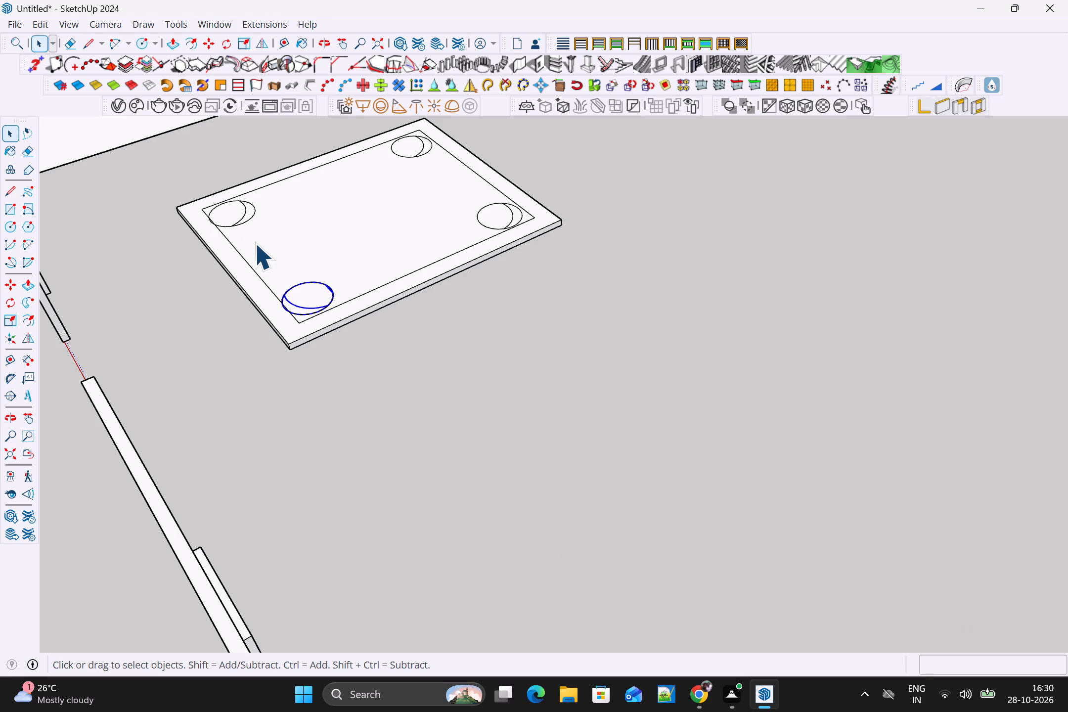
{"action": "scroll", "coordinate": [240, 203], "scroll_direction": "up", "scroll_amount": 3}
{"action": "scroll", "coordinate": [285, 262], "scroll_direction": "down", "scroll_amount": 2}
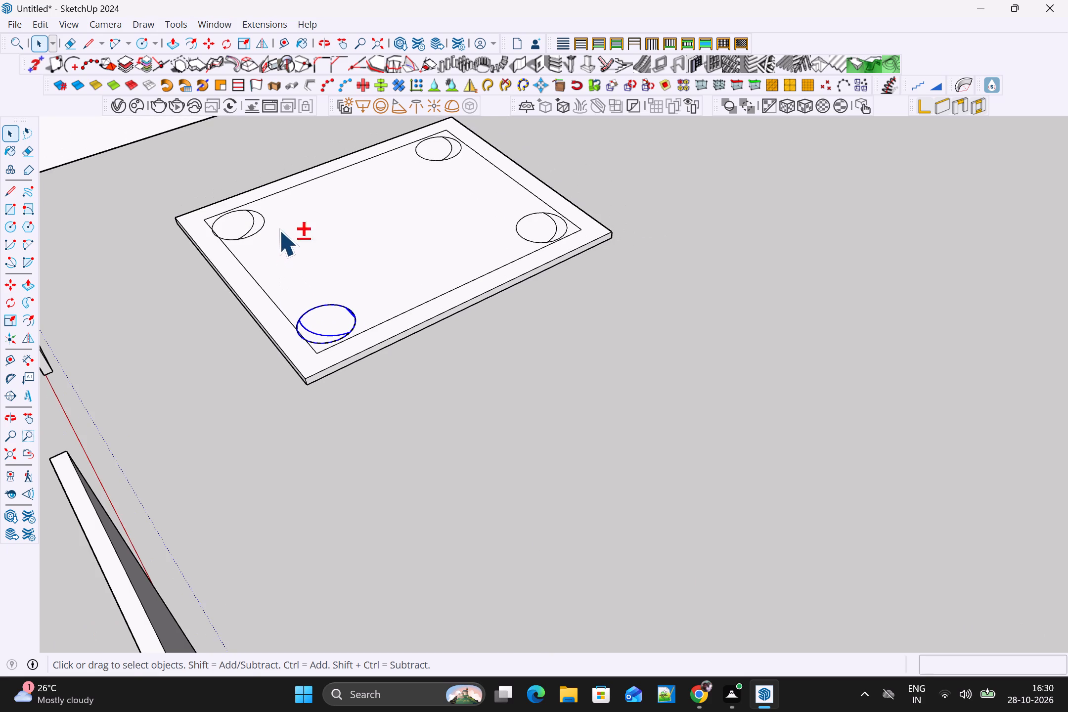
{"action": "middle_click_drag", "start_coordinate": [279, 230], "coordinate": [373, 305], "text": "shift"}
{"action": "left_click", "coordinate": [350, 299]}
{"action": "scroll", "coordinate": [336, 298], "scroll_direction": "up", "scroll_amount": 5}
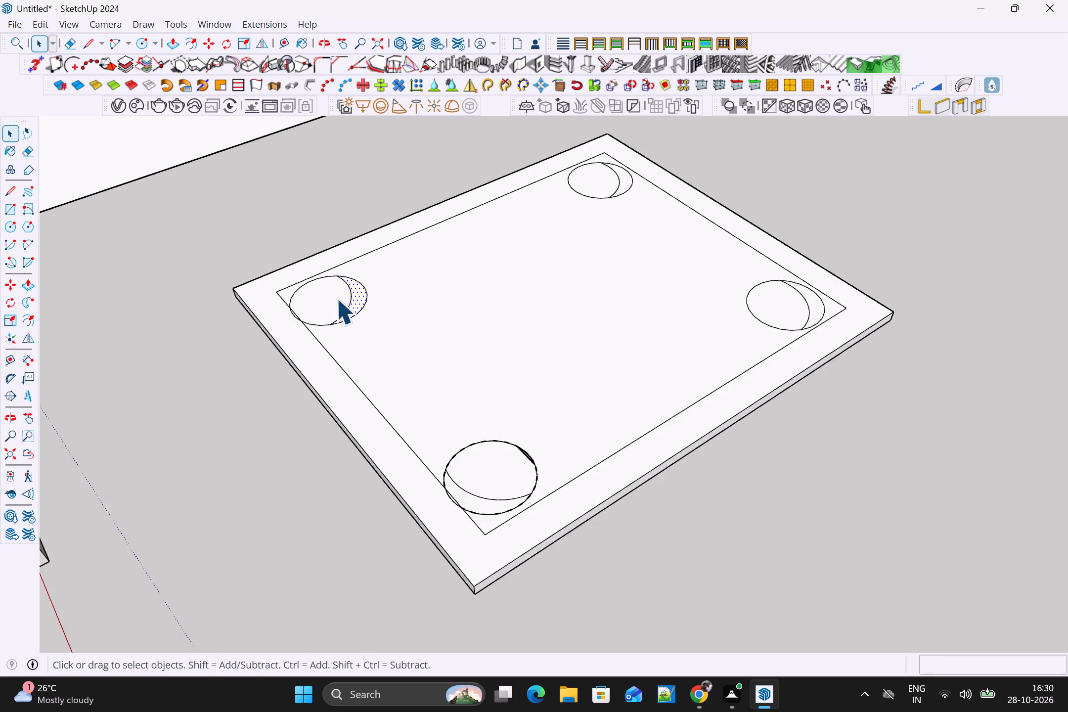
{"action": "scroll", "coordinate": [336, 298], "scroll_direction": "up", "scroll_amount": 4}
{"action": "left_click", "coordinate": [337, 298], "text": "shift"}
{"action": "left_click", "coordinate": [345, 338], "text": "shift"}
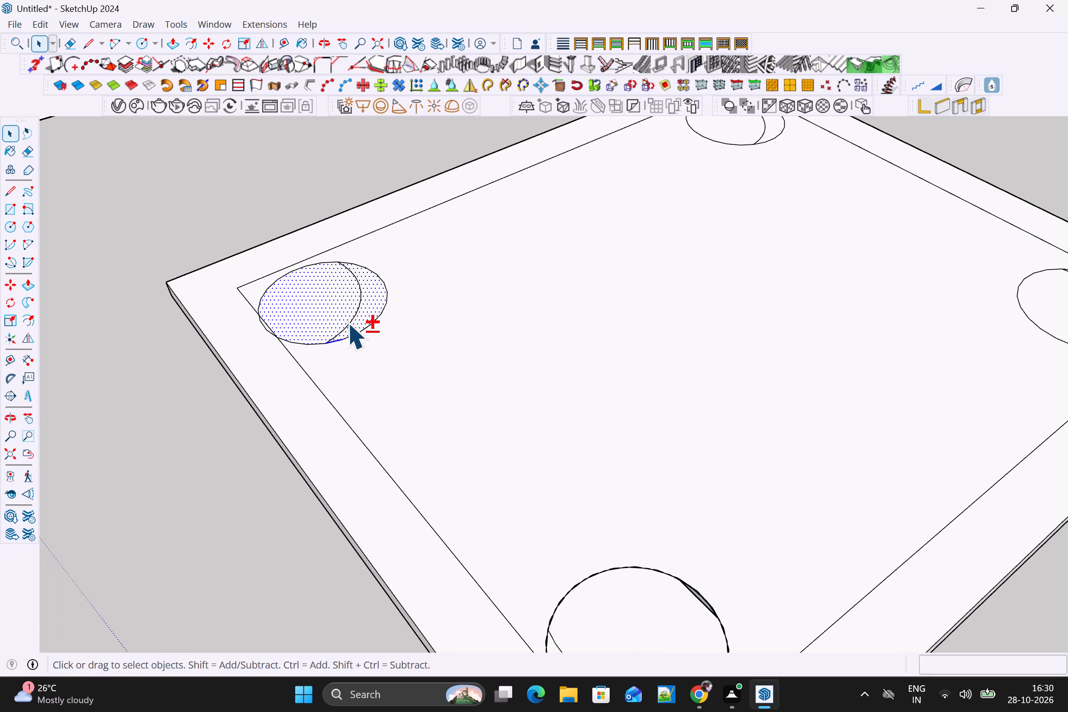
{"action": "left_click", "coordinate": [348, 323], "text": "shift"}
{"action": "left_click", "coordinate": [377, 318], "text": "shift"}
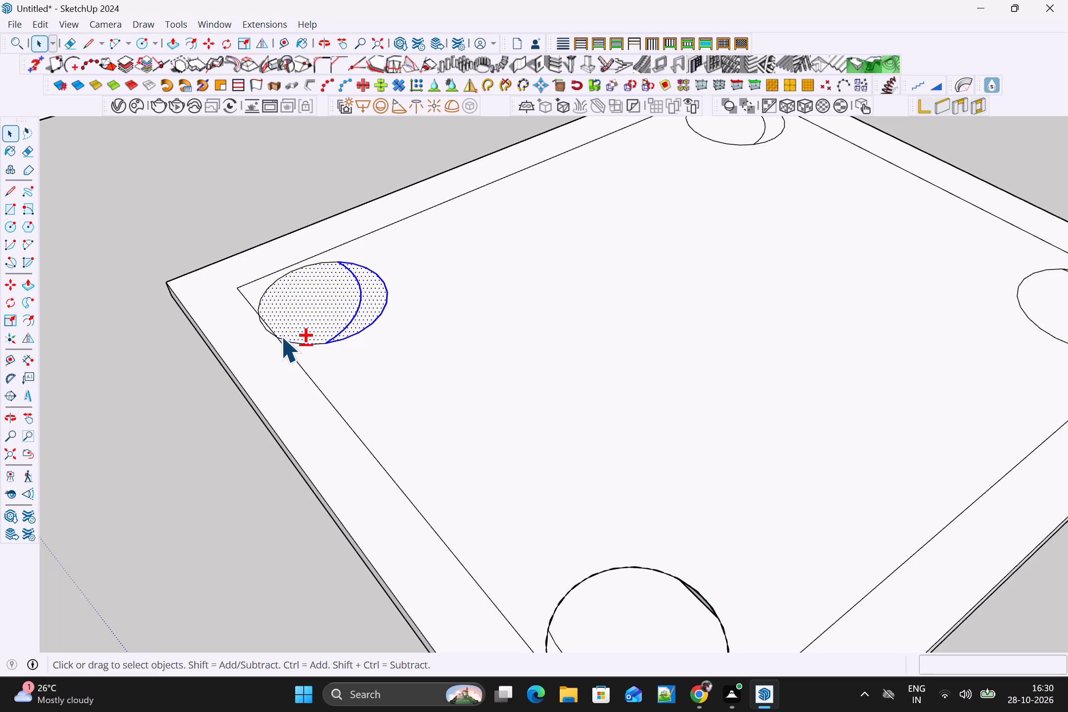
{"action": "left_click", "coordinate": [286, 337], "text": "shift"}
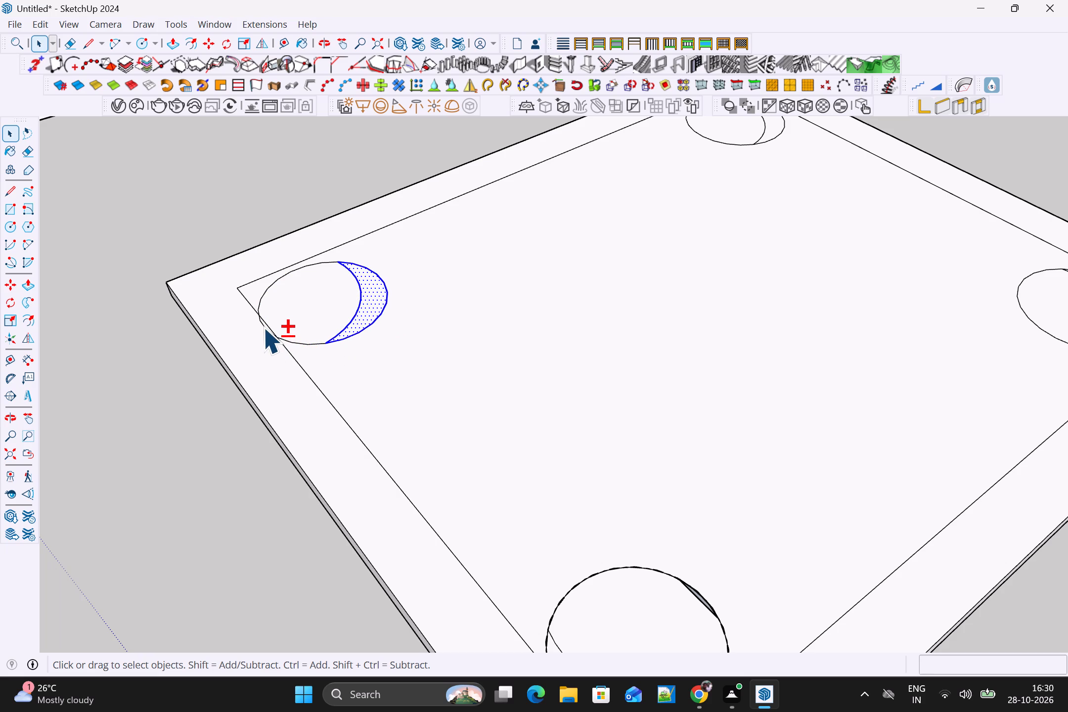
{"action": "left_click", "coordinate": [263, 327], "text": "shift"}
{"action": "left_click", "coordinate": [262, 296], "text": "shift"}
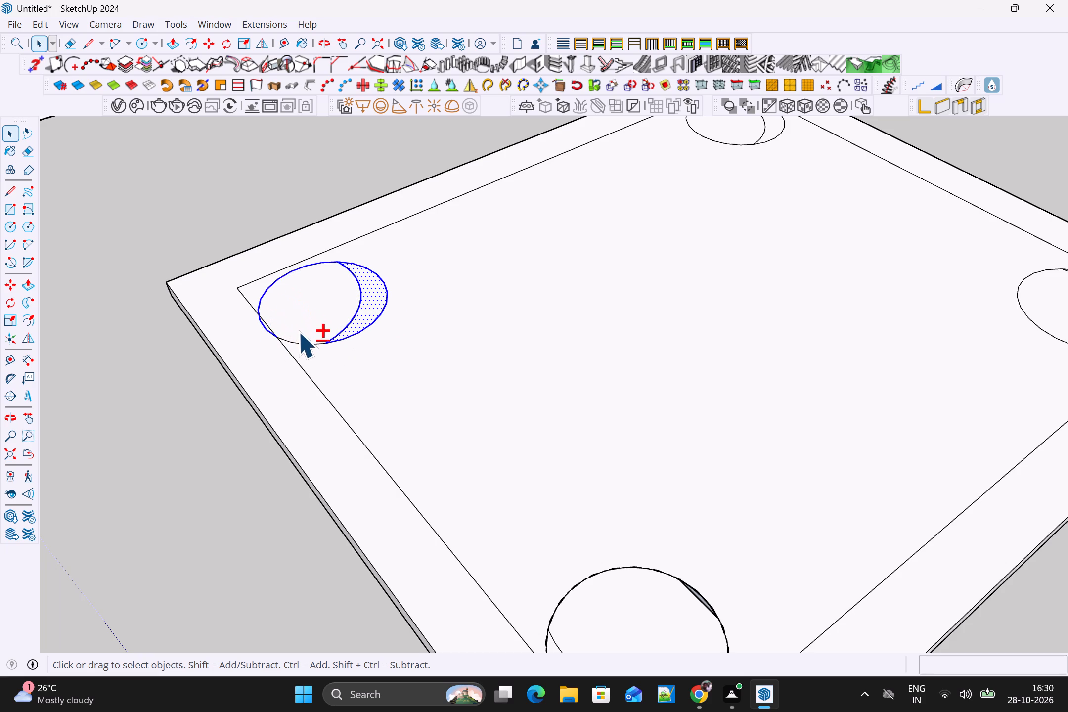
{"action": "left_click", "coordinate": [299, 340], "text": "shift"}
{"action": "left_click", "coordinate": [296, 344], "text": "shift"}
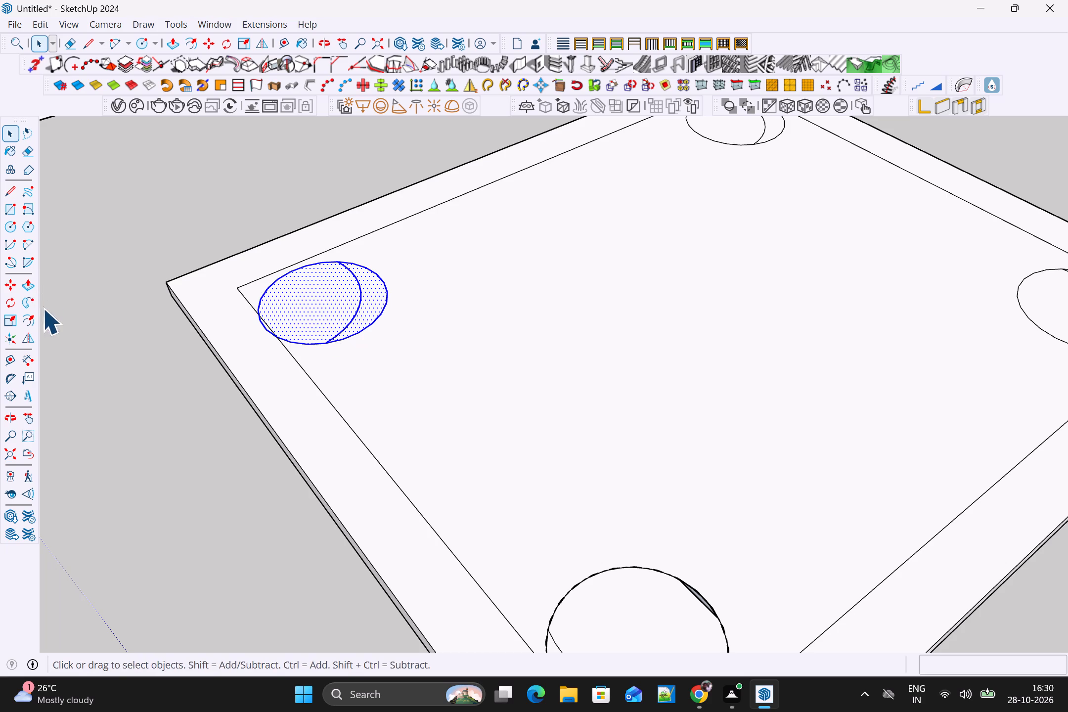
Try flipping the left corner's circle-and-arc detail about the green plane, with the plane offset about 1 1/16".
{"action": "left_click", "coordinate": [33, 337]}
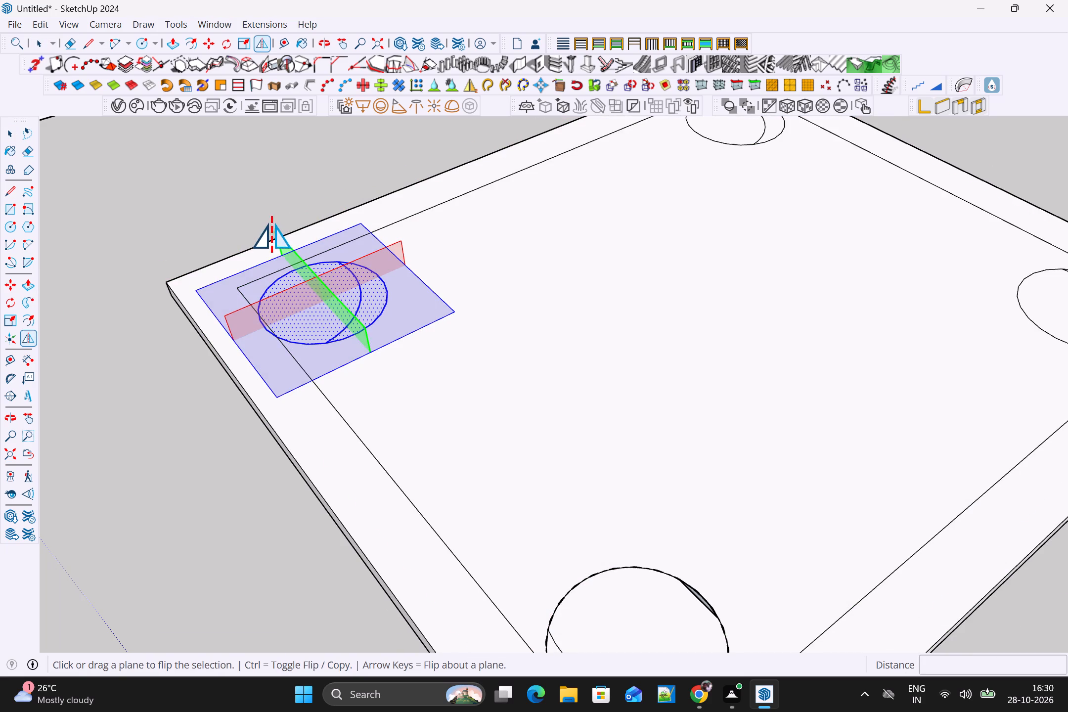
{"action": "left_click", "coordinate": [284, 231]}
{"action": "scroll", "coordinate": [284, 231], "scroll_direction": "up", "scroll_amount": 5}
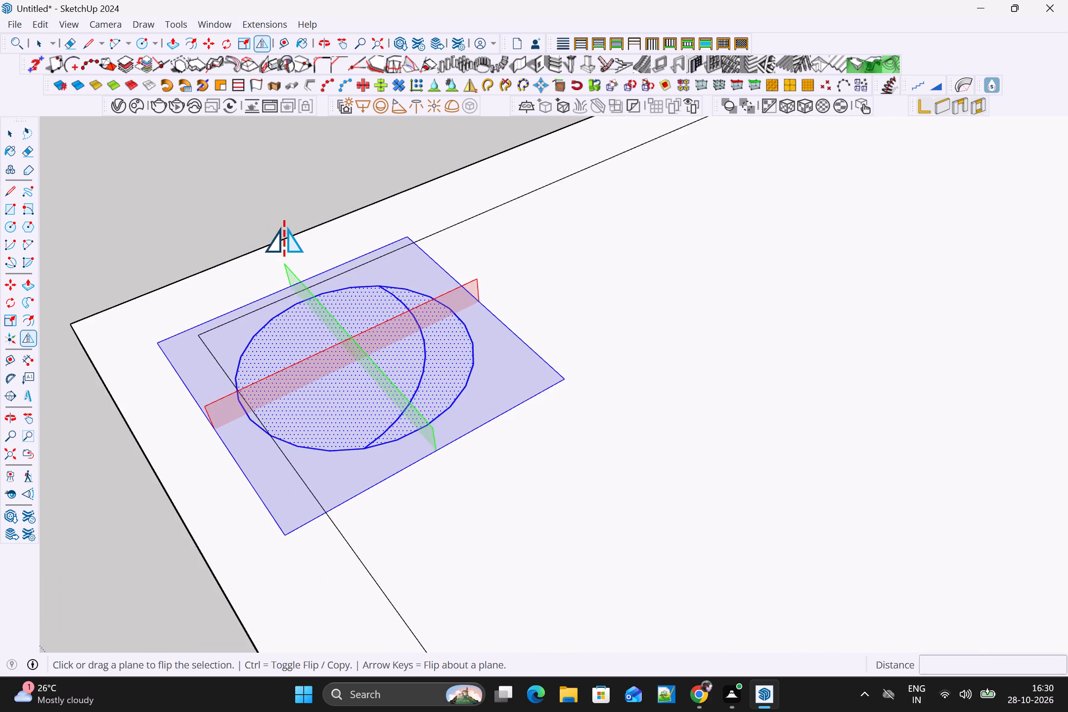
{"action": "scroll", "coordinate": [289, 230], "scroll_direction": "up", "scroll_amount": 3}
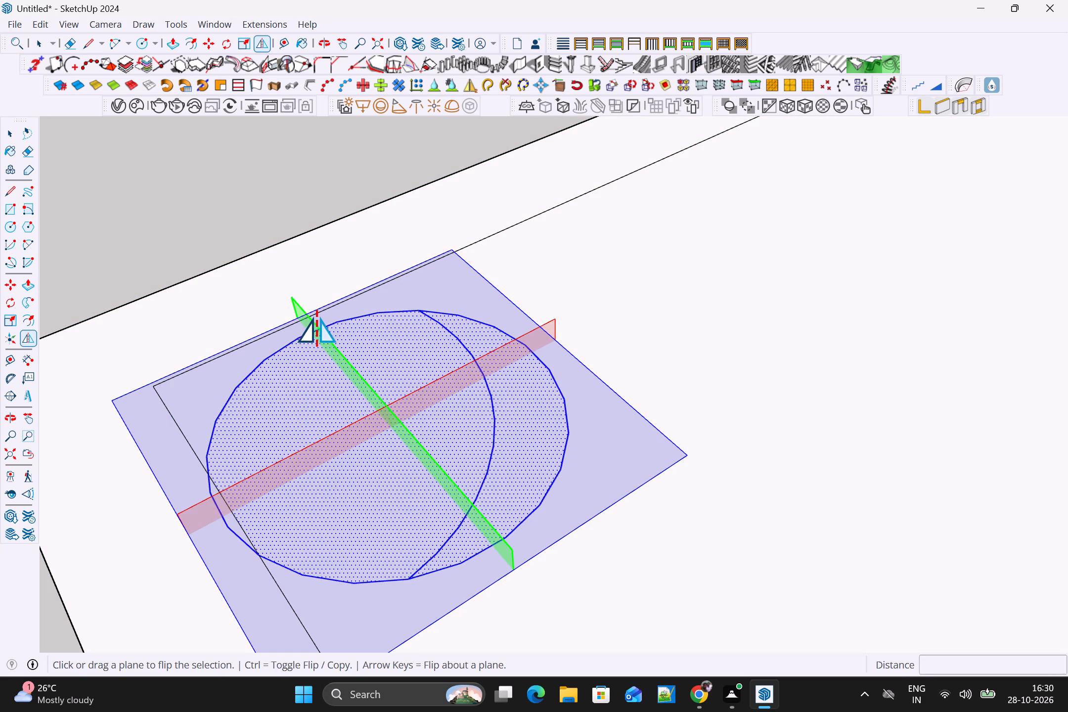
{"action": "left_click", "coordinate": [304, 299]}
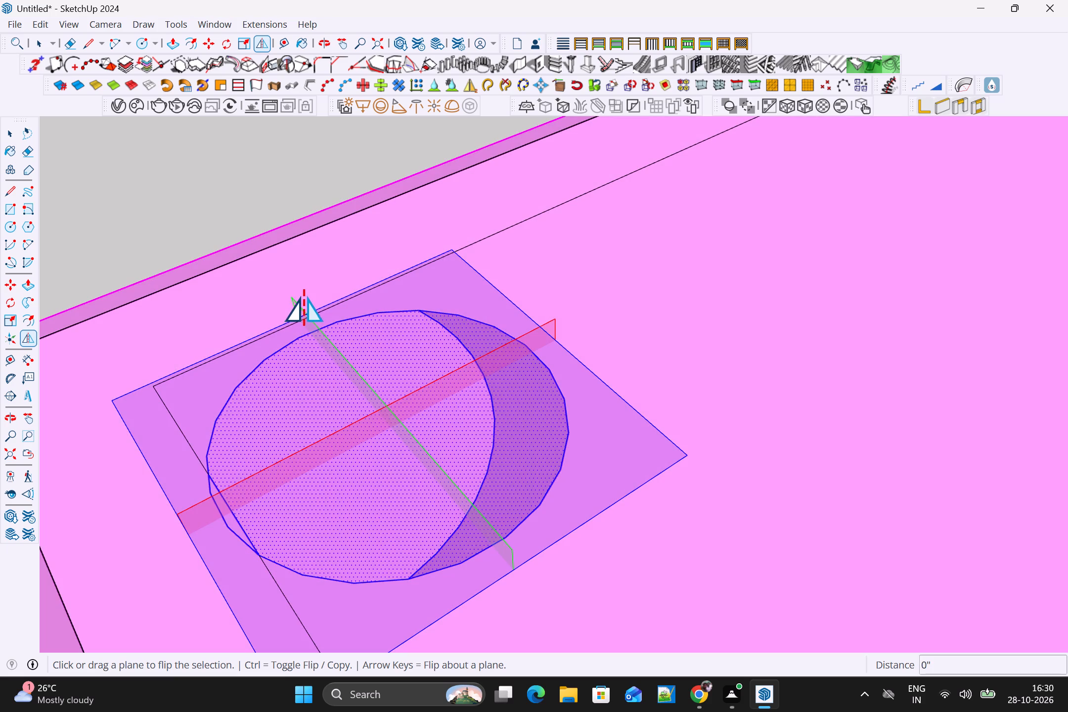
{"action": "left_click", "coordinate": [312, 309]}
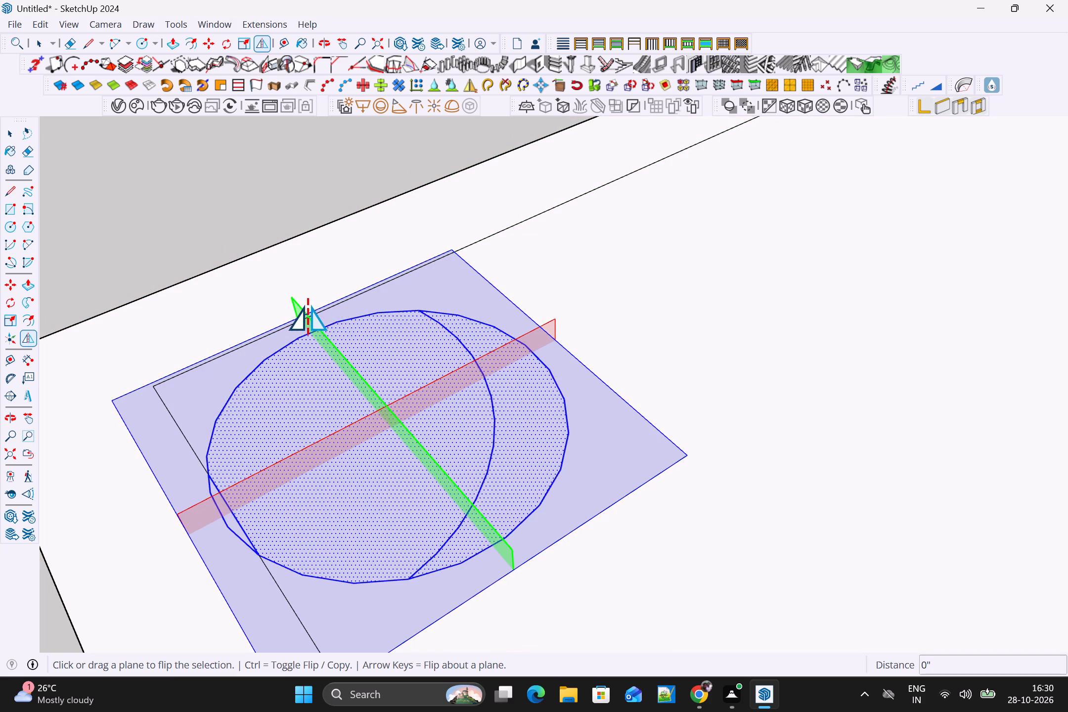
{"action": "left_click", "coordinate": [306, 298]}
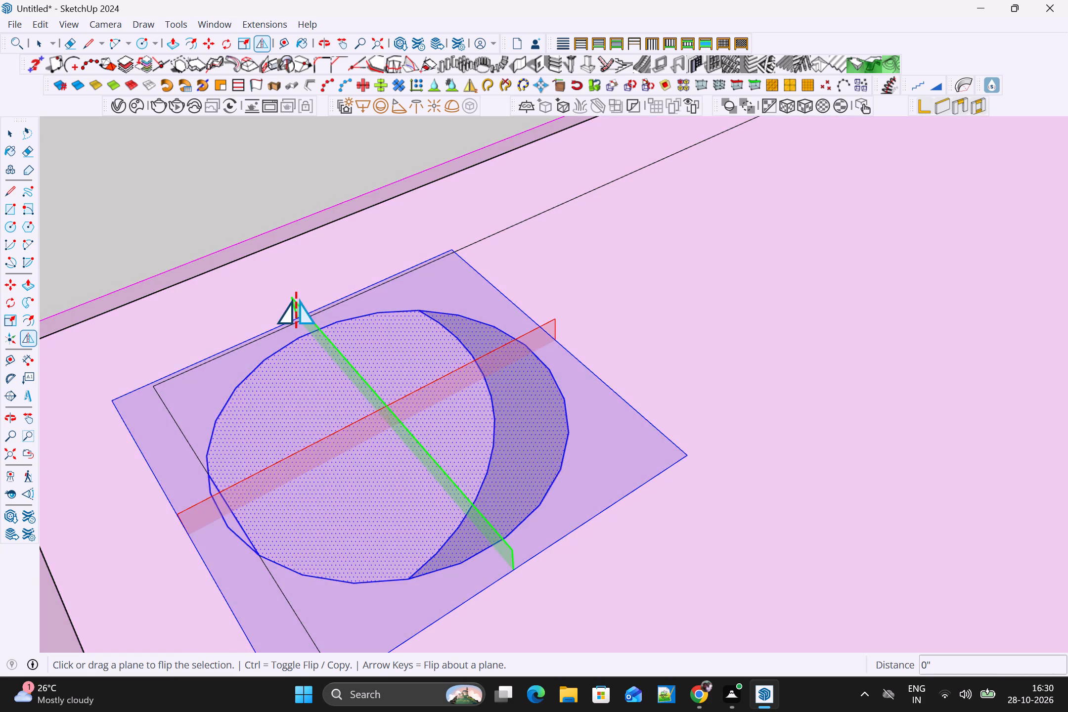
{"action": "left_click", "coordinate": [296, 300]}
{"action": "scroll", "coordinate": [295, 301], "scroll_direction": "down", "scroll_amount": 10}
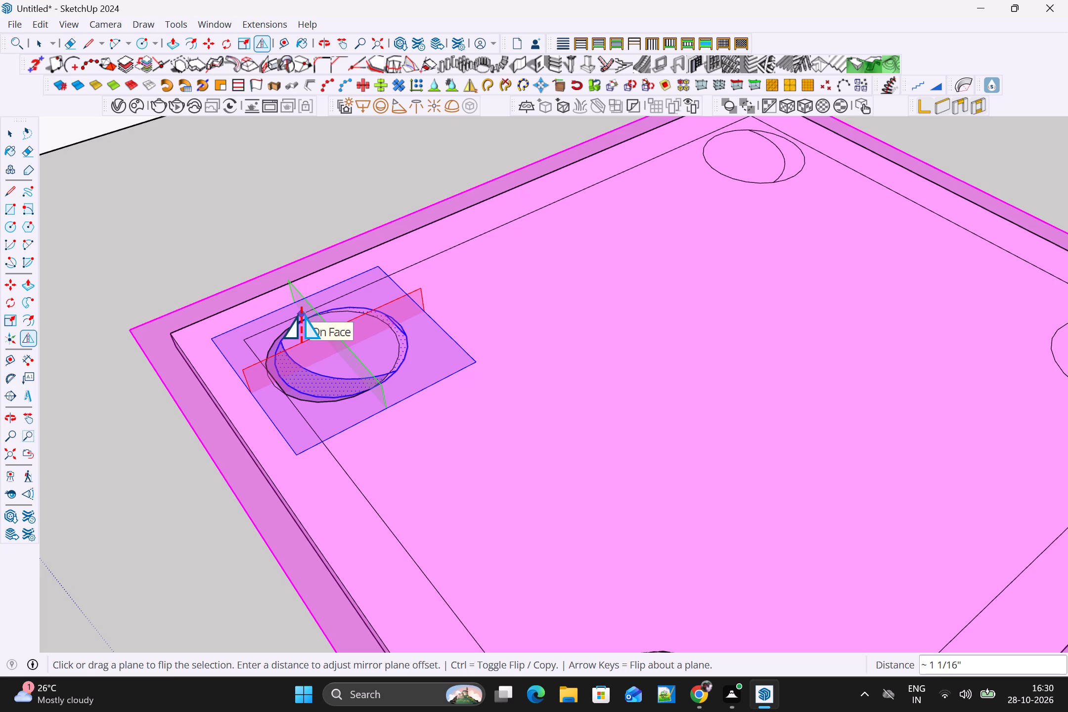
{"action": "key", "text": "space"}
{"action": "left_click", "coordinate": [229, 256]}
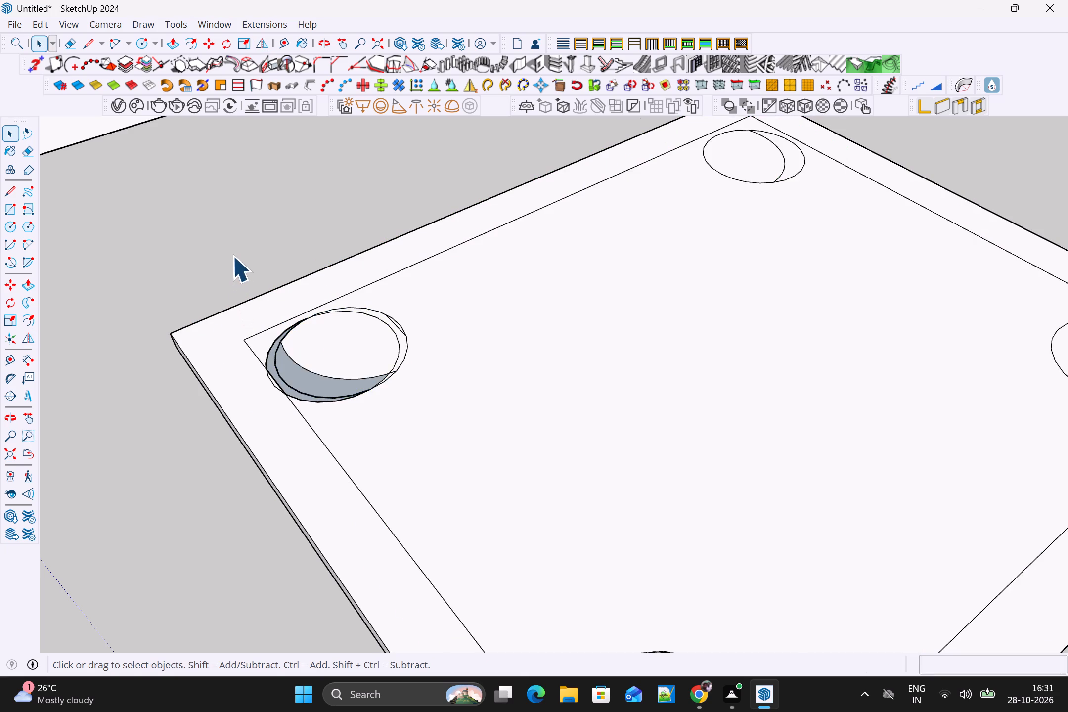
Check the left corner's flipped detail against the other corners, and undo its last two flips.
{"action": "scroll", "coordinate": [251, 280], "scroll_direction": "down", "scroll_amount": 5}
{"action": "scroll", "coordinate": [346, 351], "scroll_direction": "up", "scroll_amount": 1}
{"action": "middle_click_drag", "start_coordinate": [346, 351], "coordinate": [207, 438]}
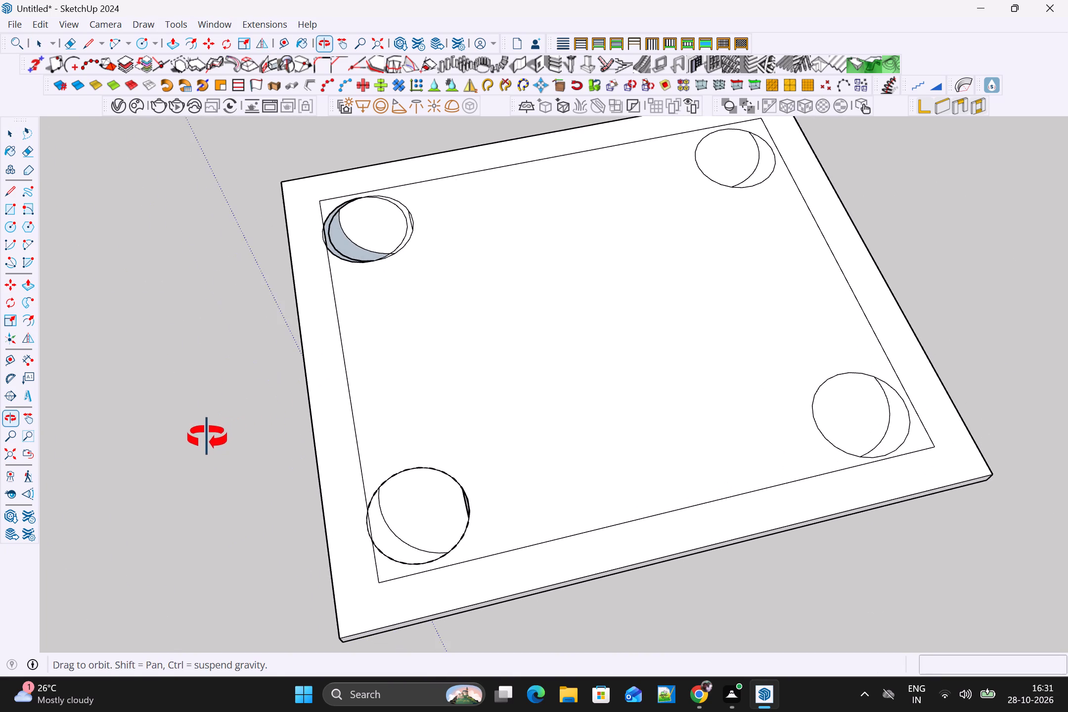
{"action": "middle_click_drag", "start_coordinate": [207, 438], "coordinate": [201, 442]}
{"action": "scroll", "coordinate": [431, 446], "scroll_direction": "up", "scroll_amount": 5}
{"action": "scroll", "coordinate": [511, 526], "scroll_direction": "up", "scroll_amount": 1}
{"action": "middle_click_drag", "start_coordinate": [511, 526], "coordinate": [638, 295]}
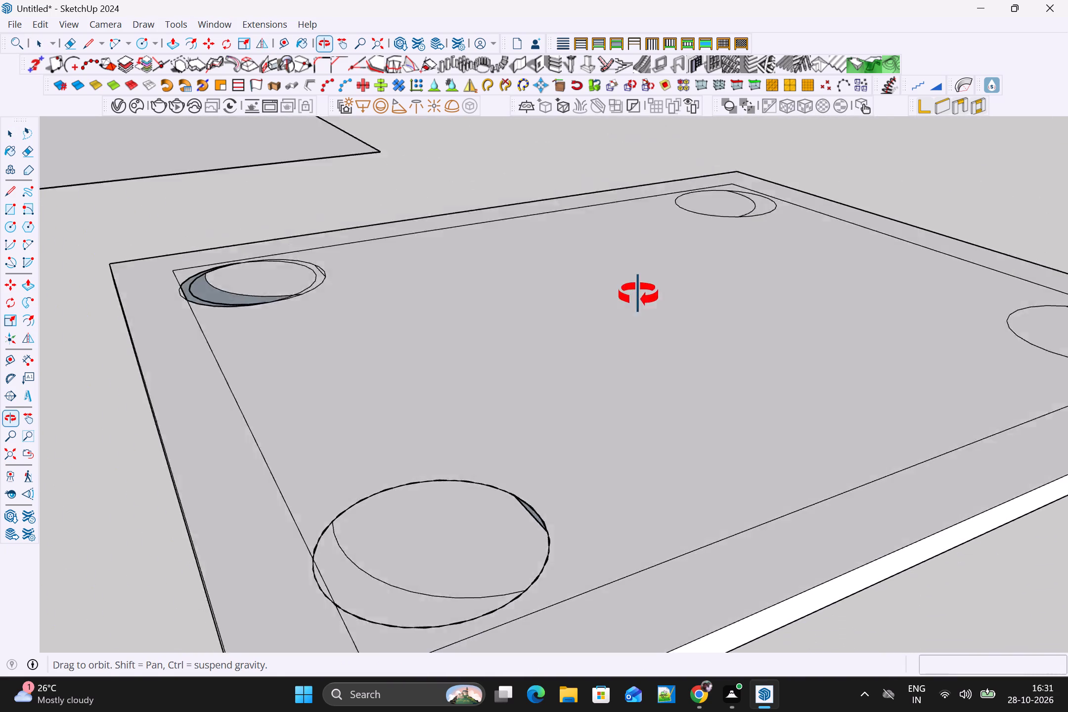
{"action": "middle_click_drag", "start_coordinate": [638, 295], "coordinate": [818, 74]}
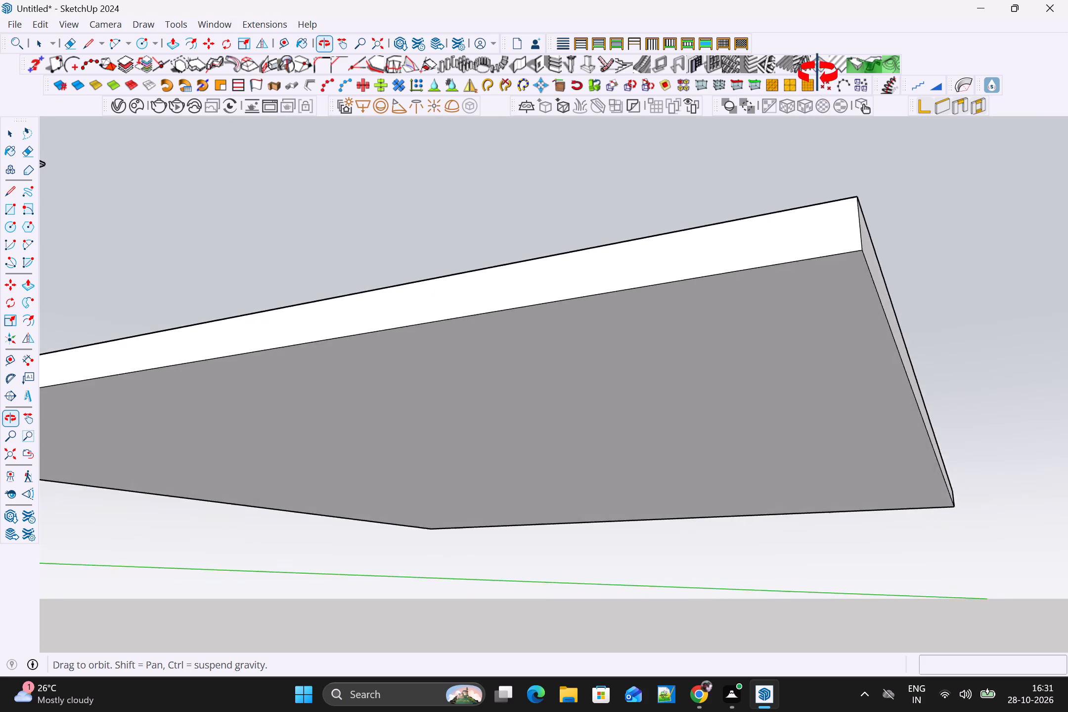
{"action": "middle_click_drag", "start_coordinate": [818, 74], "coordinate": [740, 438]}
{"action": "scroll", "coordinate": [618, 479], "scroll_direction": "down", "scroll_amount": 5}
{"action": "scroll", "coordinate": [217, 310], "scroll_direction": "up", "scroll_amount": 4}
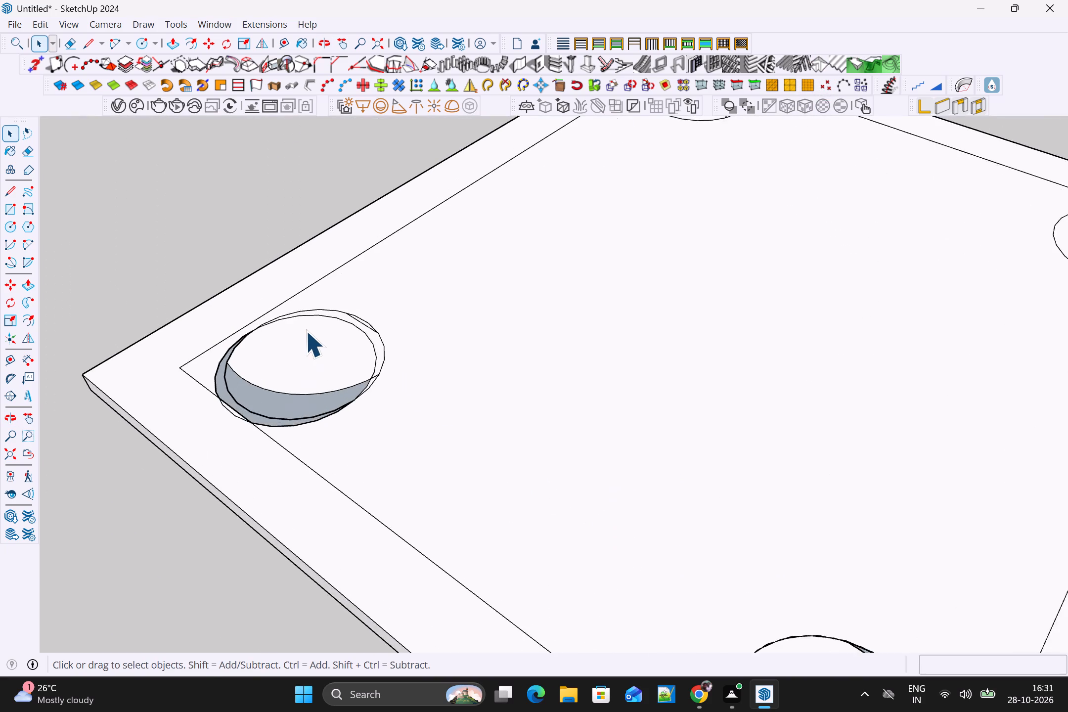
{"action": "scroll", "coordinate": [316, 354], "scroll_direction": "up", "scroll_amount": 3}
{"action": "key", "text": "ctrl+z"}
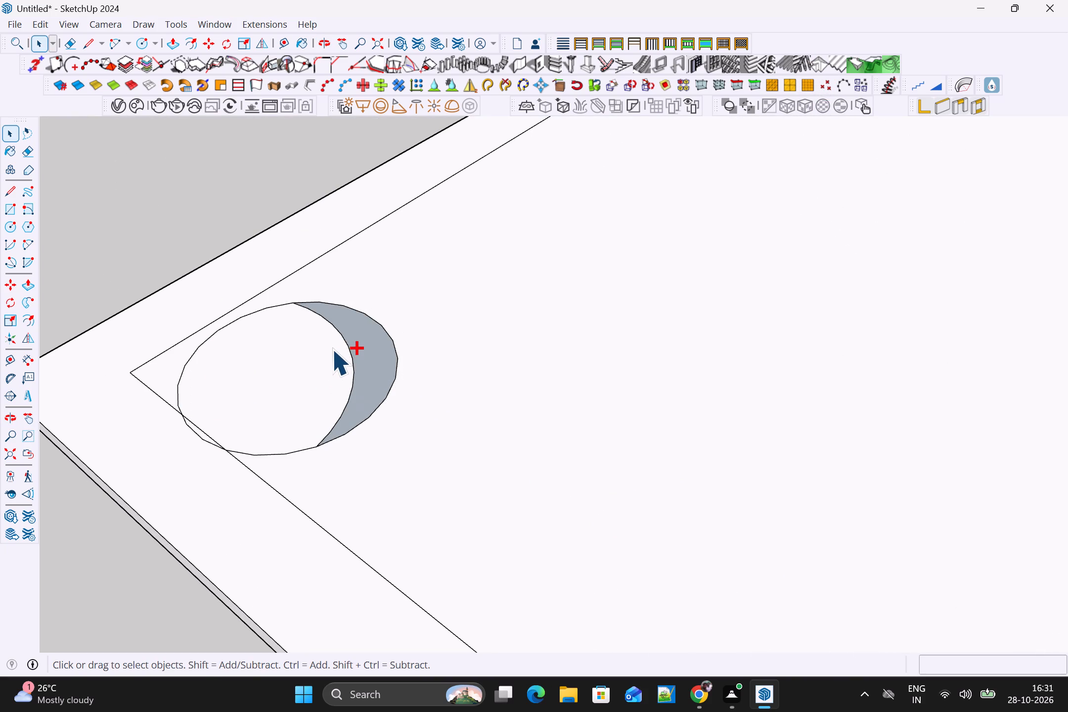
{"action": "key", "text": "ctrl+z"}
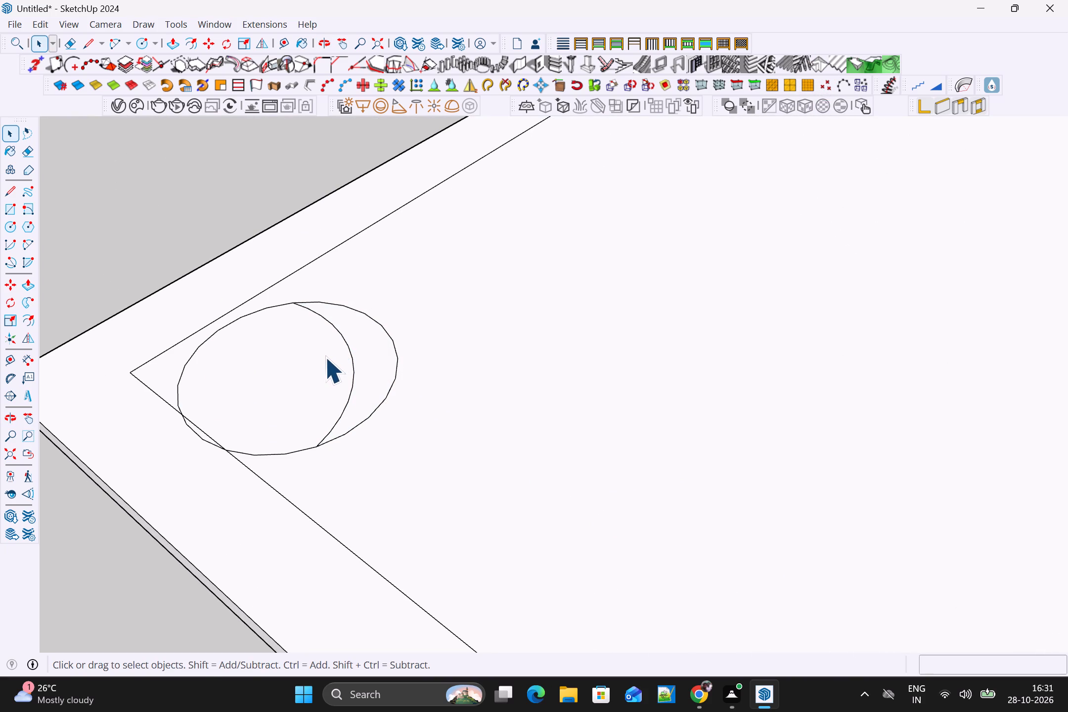
Select the left corner's circle-and-arc detail again, with both faces, the dividing arc and the outline curves.
{"action": "left_click", "coordinate": [341, 432]}
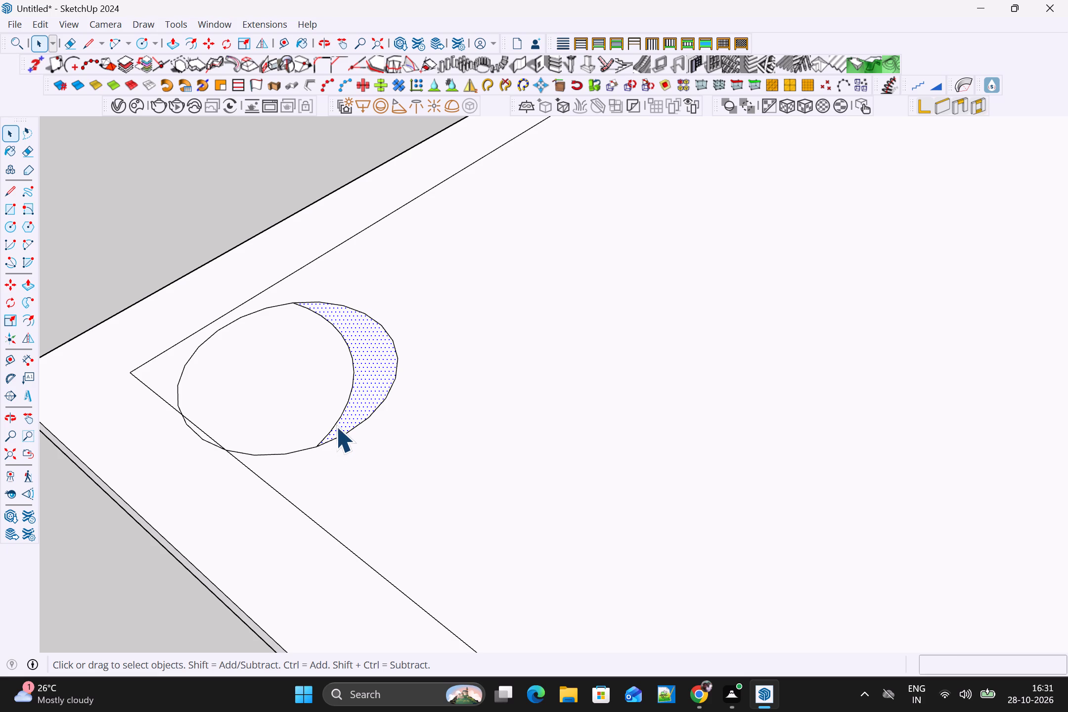
{"action": "left_click", "coordinate": [322, 421]}
{"action": "left_click", "coordinate": [368, 412], "text": "shift"}
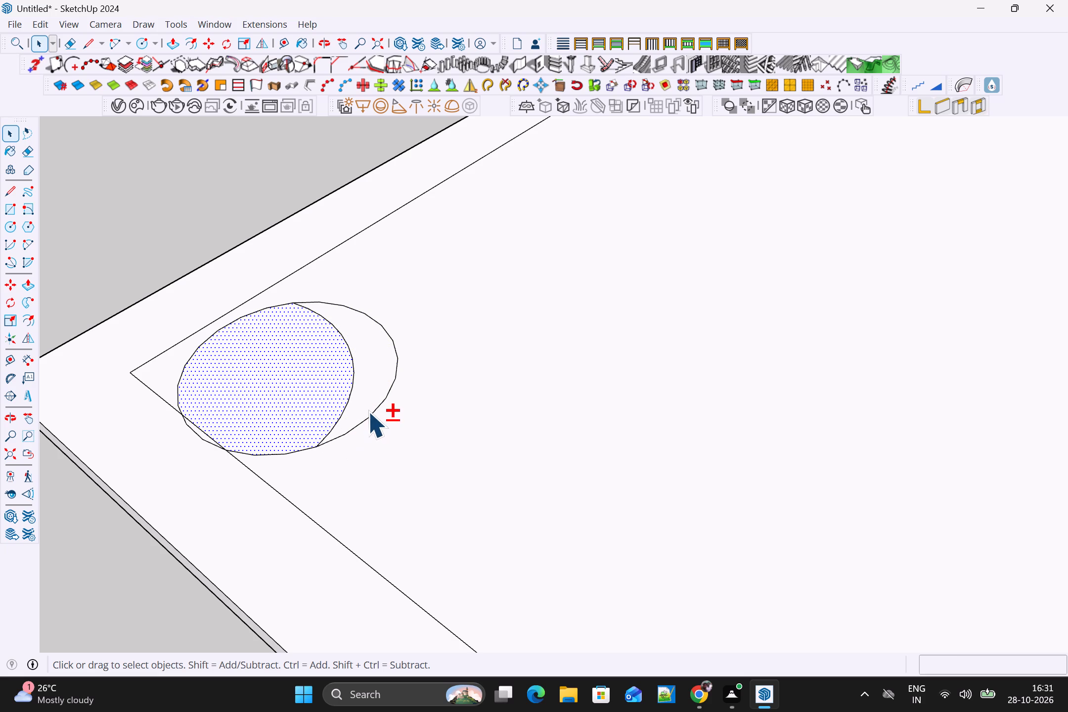
{"action": "left_click", "coordinate": [349, 405], "text": "shift"}
{"action": "left_click", "coordinate": [350, 427], "text": "shift"}
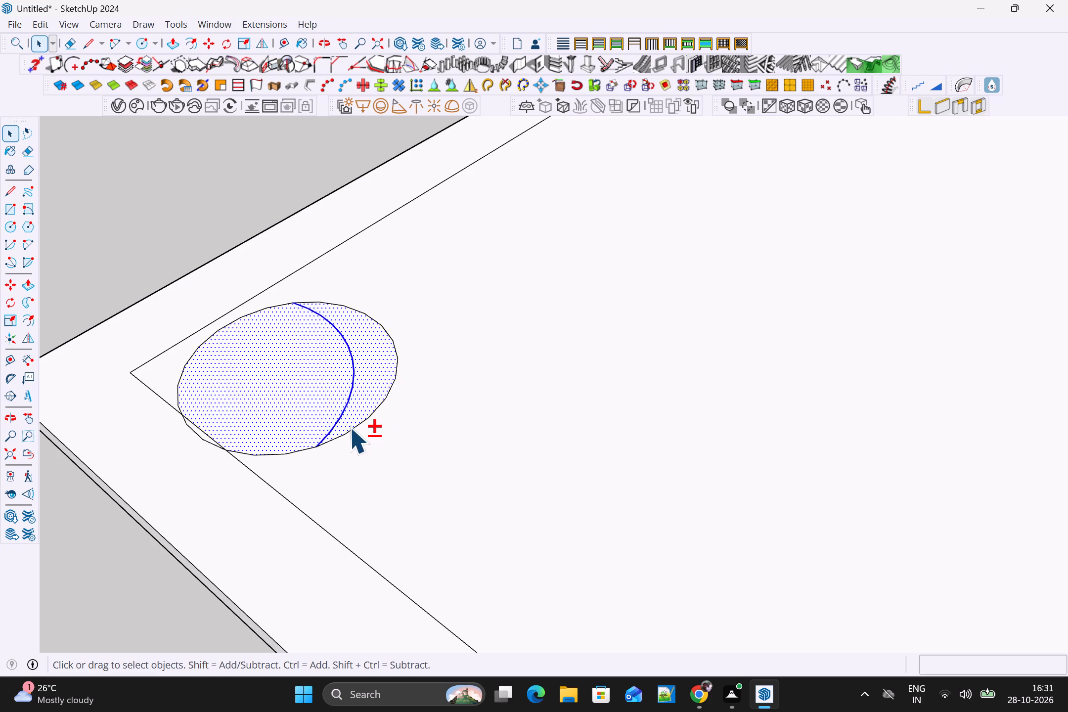
{"action": "left_click", "coordinate": [199, 435], "text": "shift"}
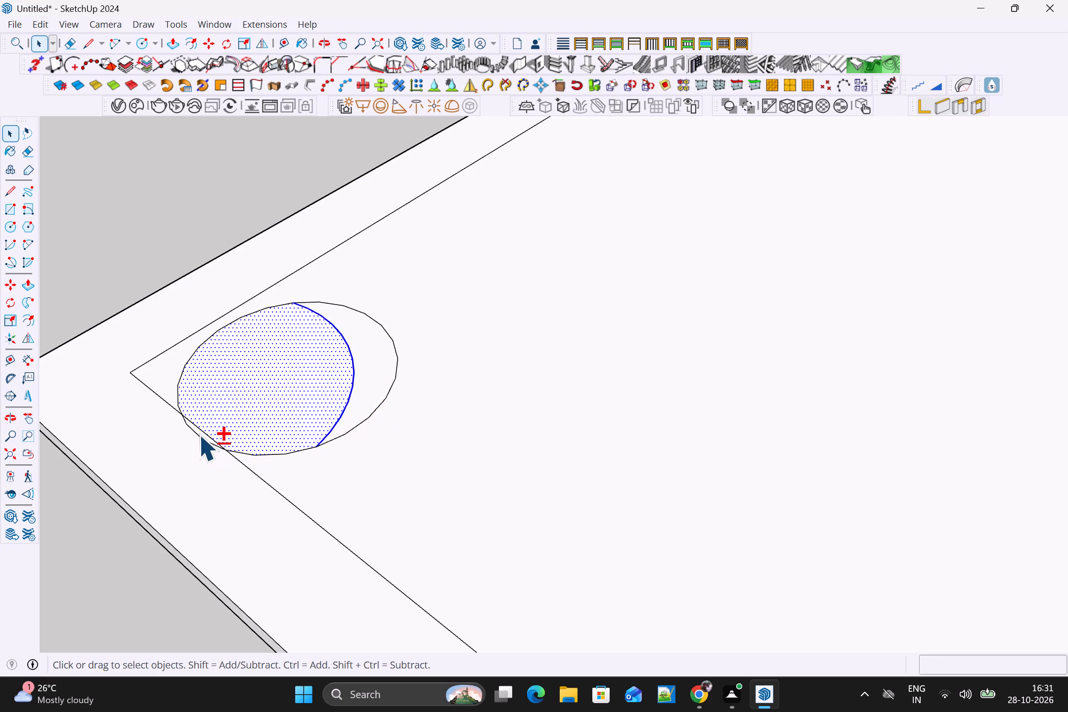
{"action": "left_click", "coordinate": [178, 378], "text": "shift"}
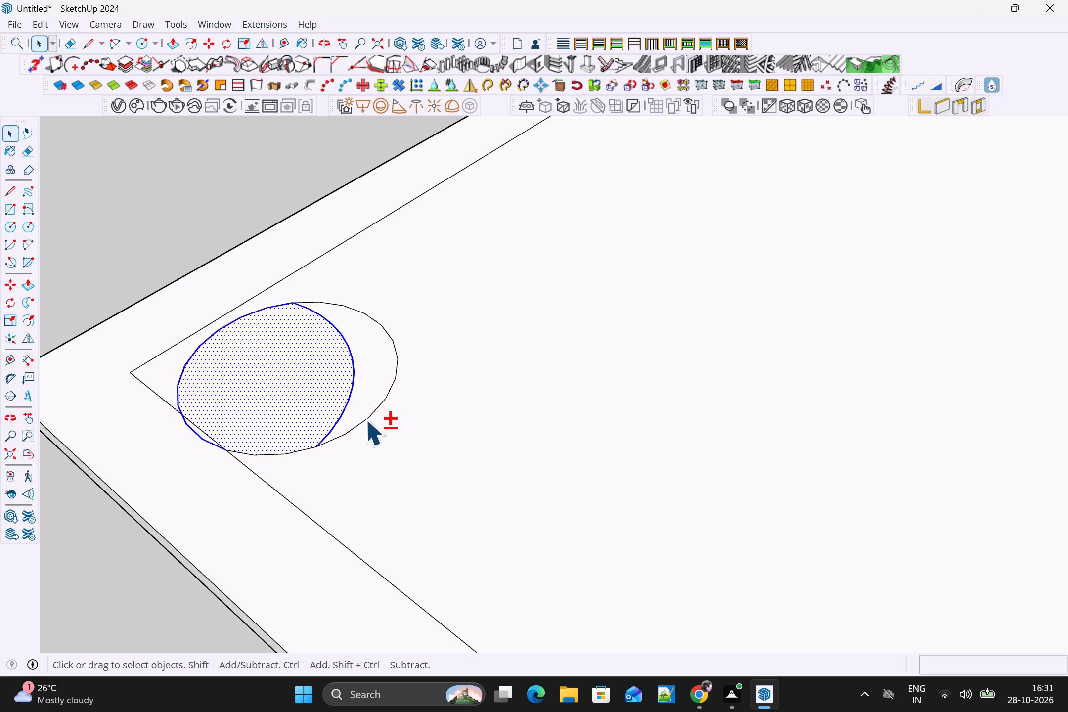
{"action": "left_click", "coordinate": [365, 417], "text": "shift"}
{"action": "left_click", "coordinate": [369, 389], "text": "shift"}
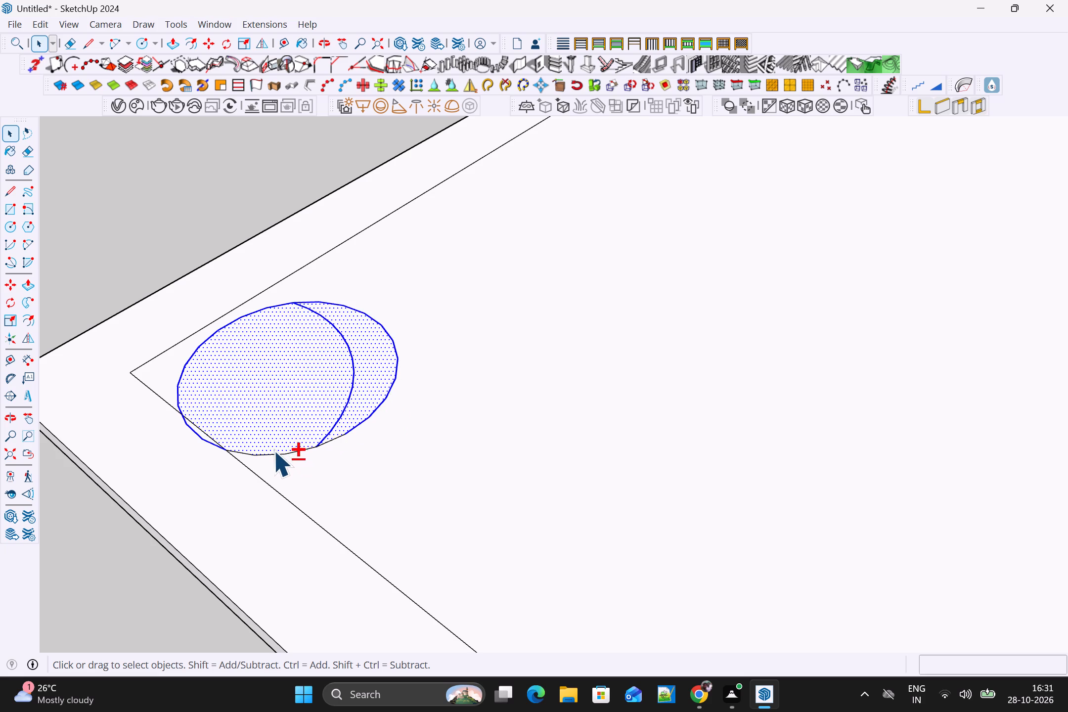
{"action": "left_click", "coordinate": [272, 451], "text": "shift"}
{"action": "left_click", "coordinate": [266, 453], "text": "shift"}
{"action": "left_click", "coordinate": [265, 411], "text": "shift"}
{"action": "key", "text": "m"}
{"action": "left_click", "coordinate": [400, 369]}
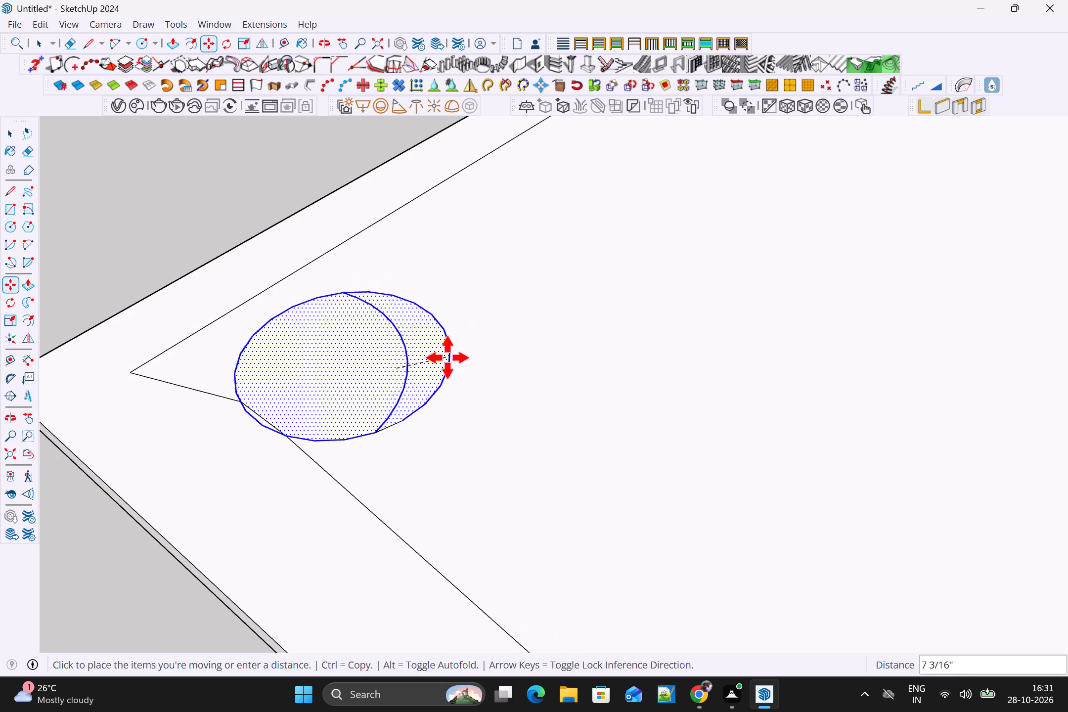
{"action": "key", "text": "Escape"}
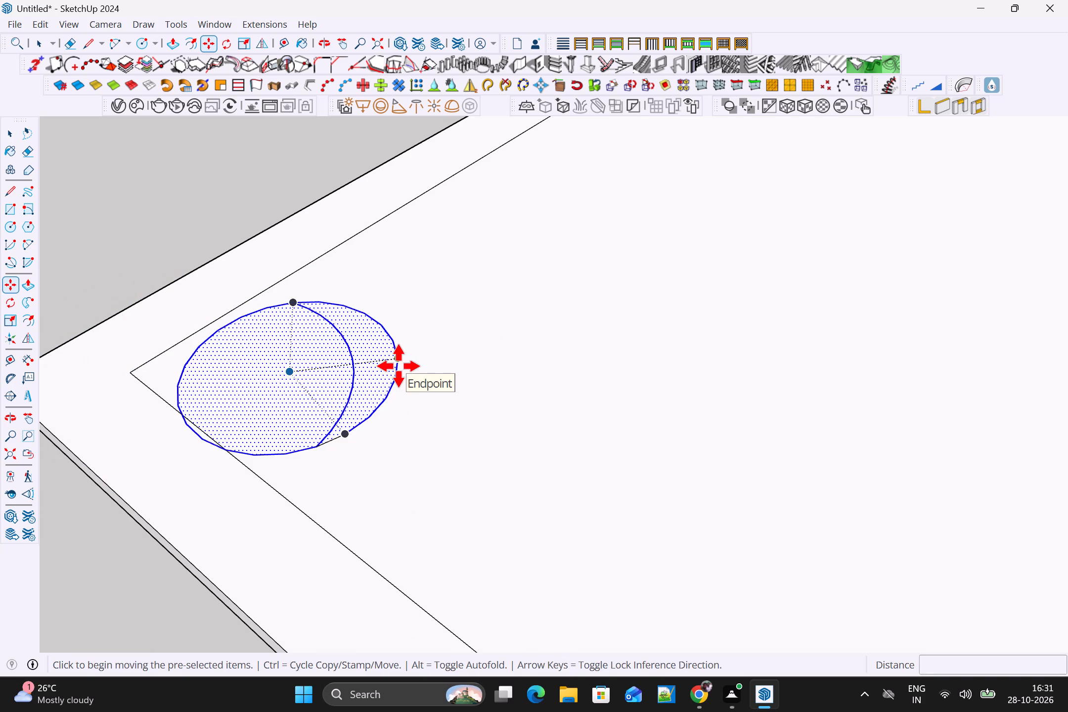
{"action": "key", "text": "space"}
Make a group from the selected circle-and-arc detail at the left inner corner.
{"action": "right_click", "coordinate": [395, 366]}
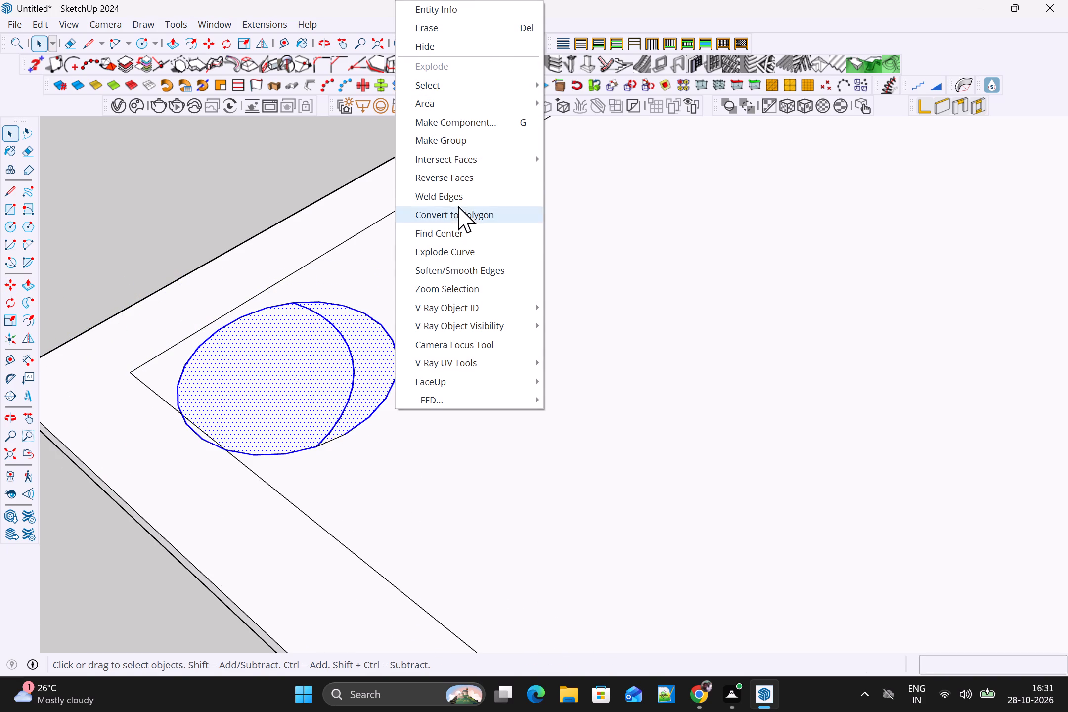
{"action": "left_click", "coordinate": [461, 141]}
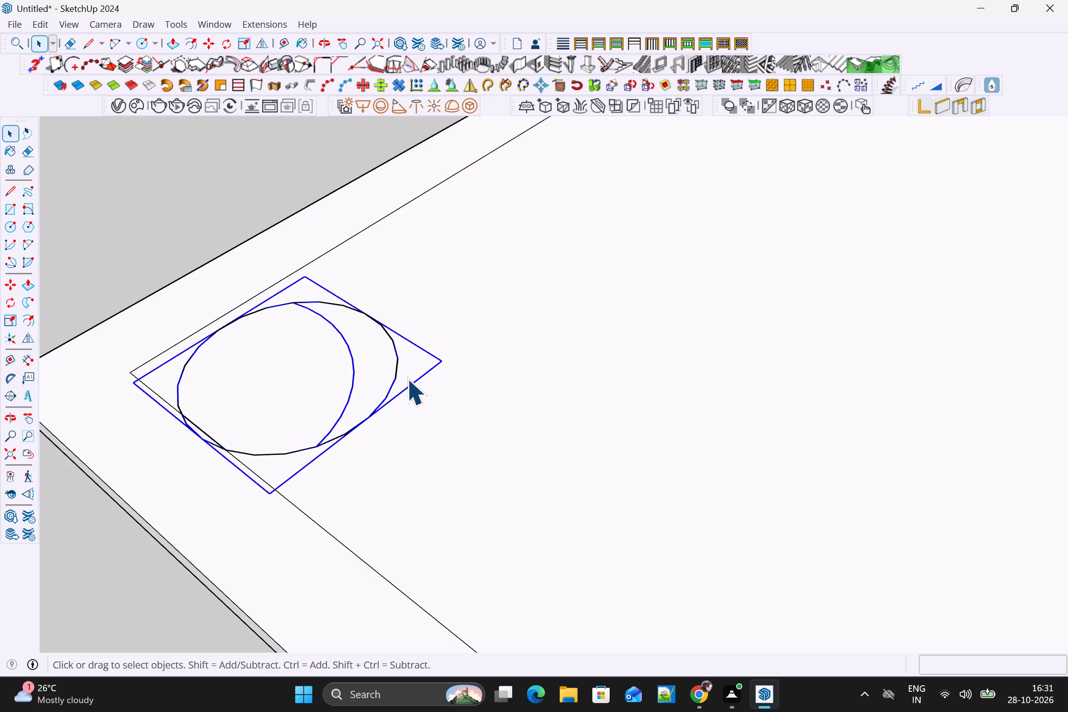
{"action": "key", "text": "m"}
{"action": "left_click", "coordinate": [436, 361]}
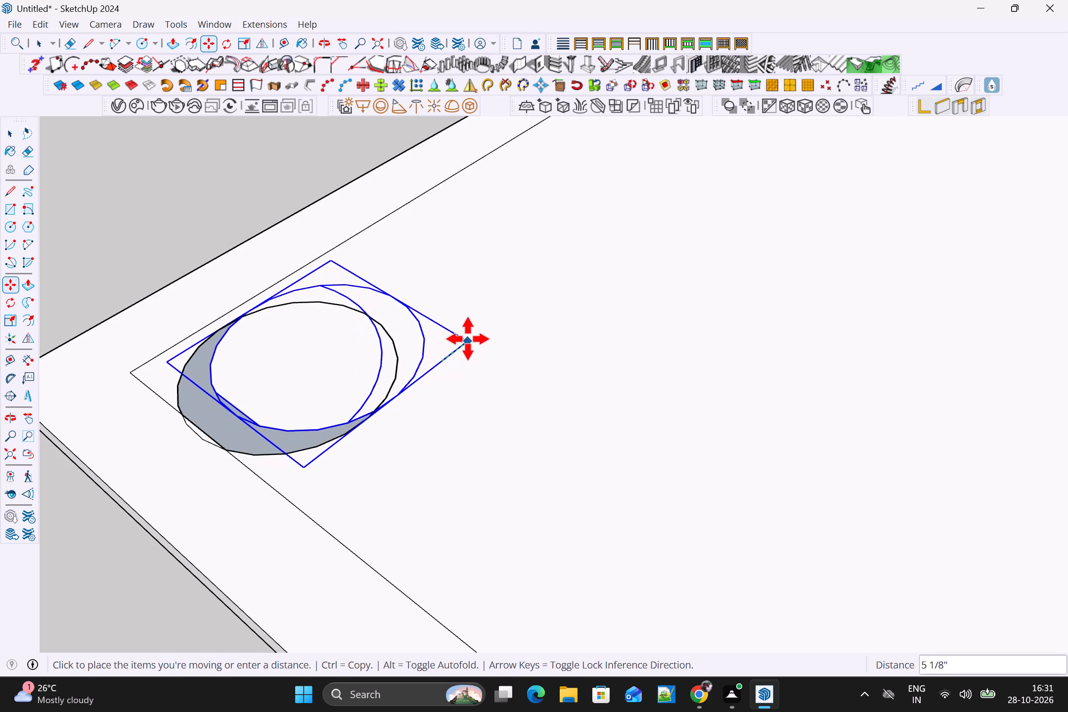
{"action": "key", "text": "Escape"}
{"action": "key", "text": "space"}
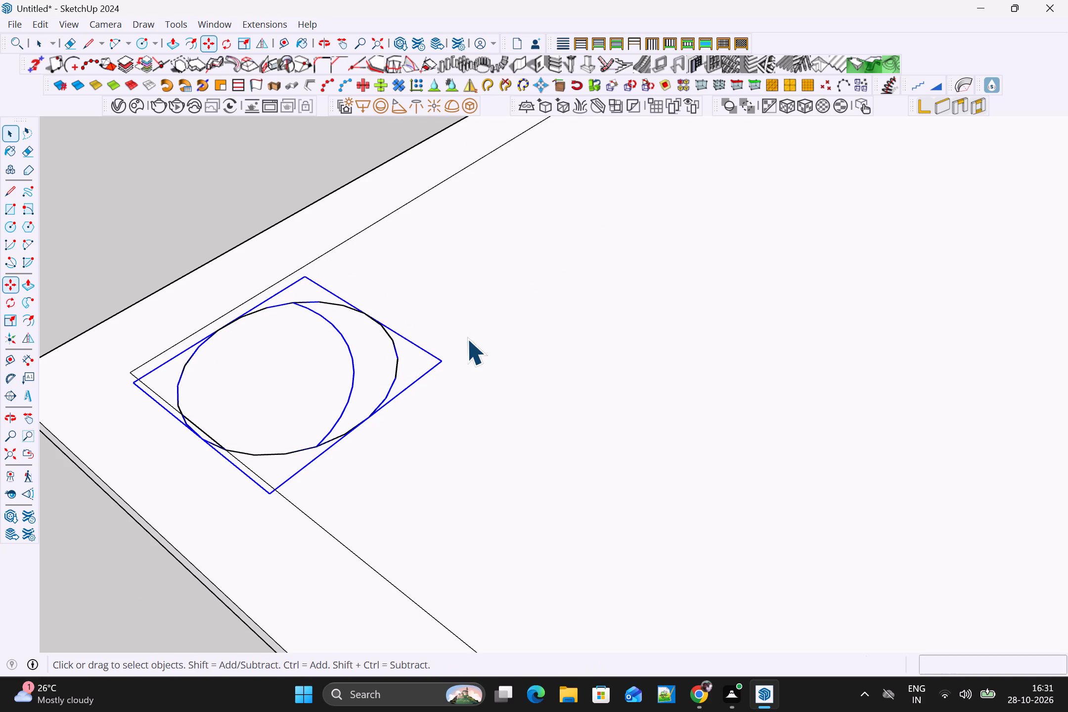
Explode the group holding the left inner corner's circle-and-arc detail.
{"action": "right_click", "coordinate": [422, 350]}
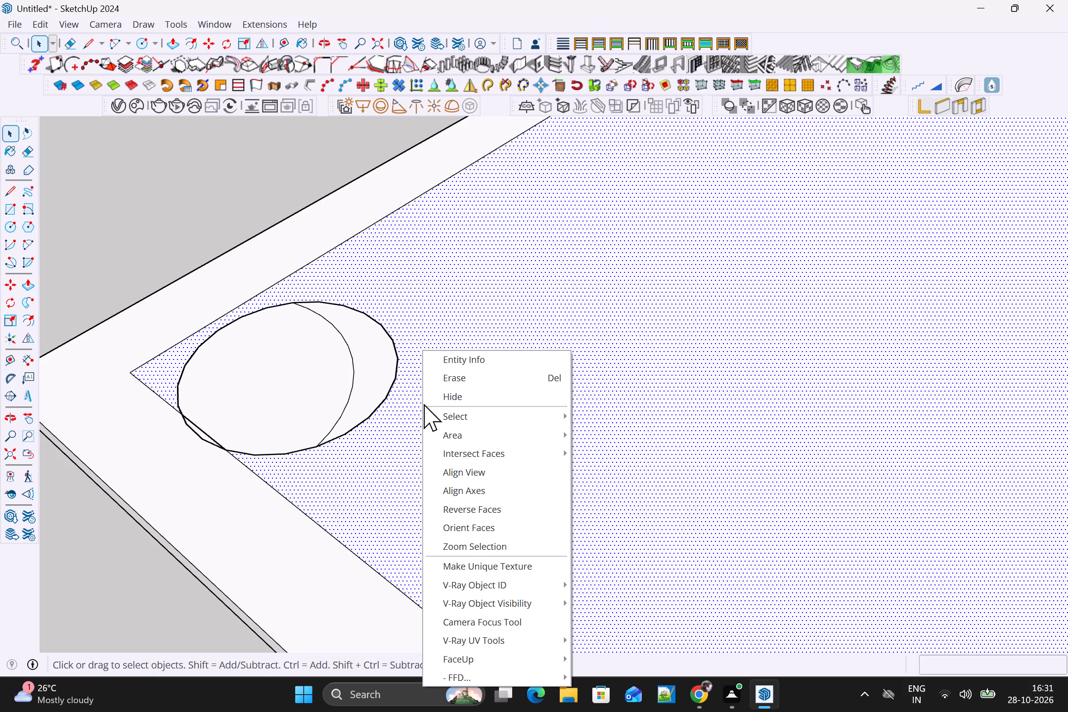
{"action": "left_click", "coordinate": [349, 413]}
{"action": "right_click", "coordinate": [371, 412]}
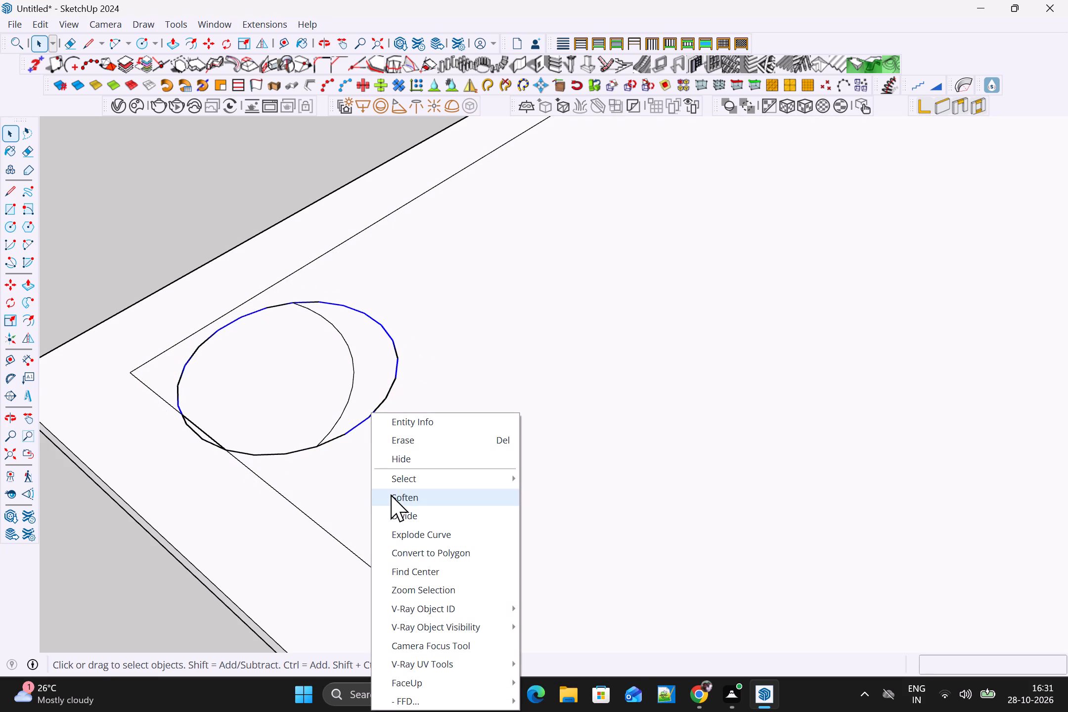
{"action": "left_click", "coordinate": [344, 427]}
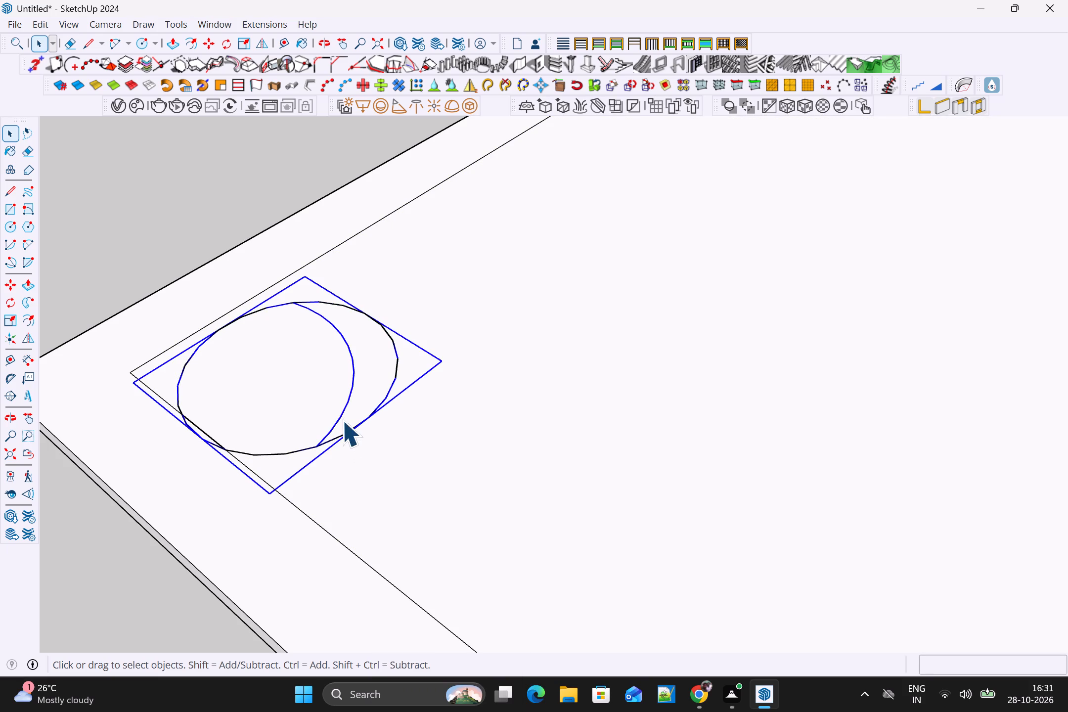
{"action": "right_click", "coordinate": [335, 411]}
{"action": "left_click", "coordinate": [402, 114]}
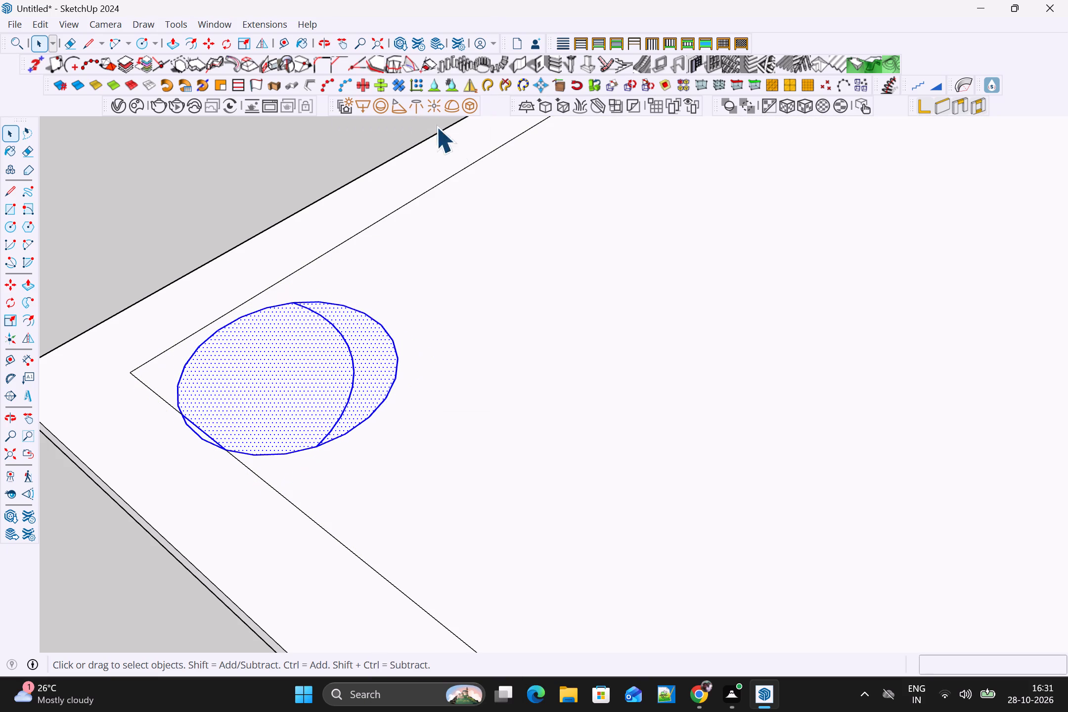
{"action": "left_click_drag", "start_coordinate": [494, 354], "coordinate": [498, 356]}
Delete the dividing arc inside the left corner's circle.
{"action": "scroll", "coordinate": [460, 371], "scroll_direction": "down", "scroll_amount": 3}
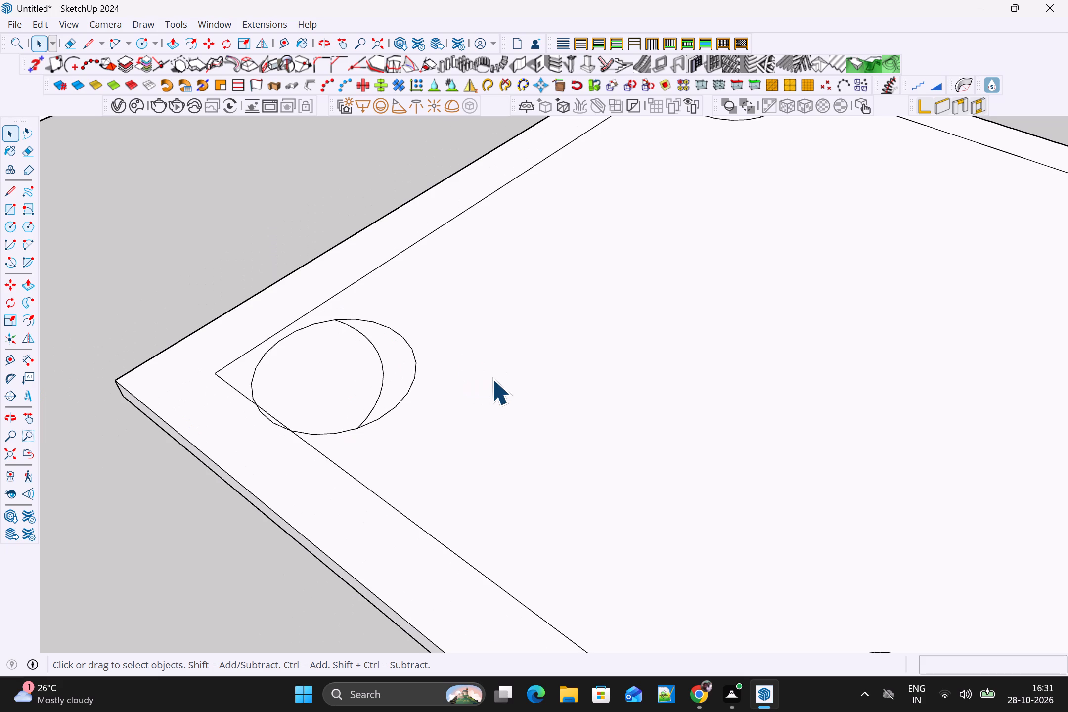
{"action": "scroll", "coordinate": [407, 396], "scroll_direction": "up", "scroll_amount": 2}
{"action": "scroll", "coordinate": [376, 383], "scroll_direction": "down", "scroll_amount": 7}
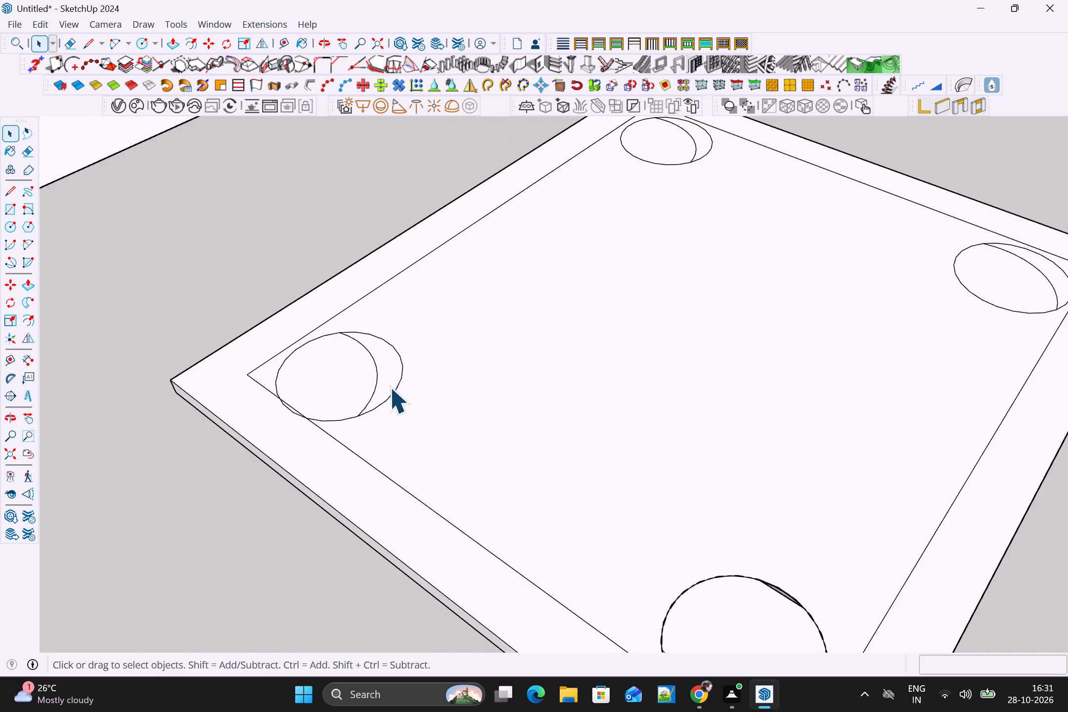
{"action": "scroll", "coordinate": [390, 387], "scroll_direction": "down", "scroll_amount": 5}
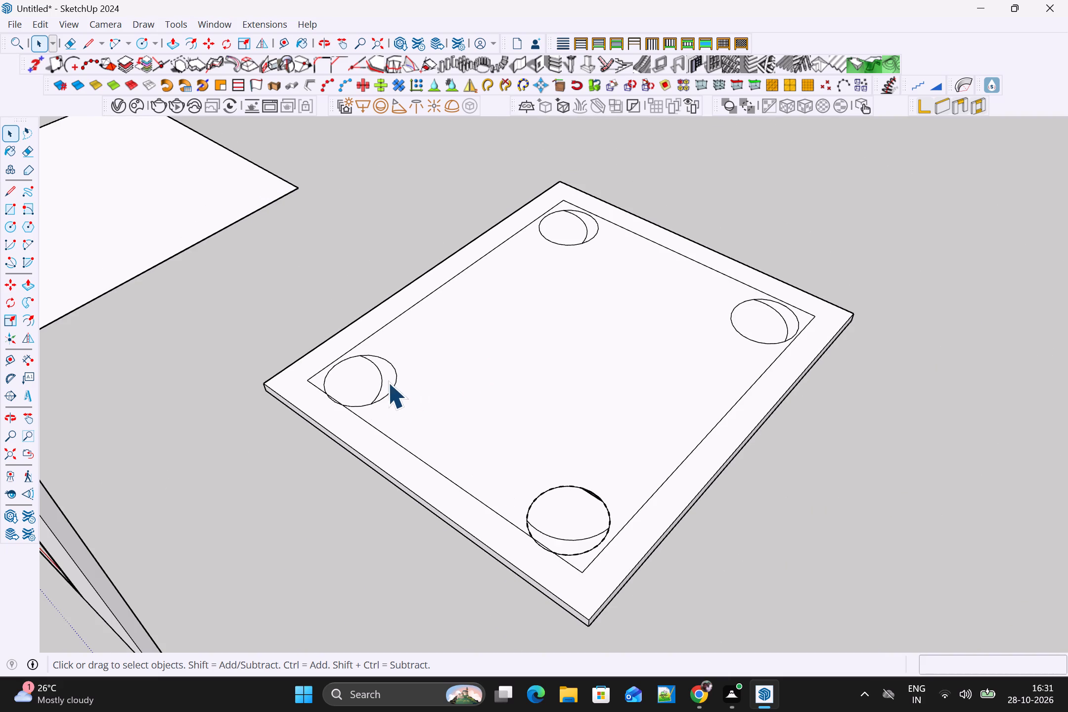
{"action": "left_click", "coordinate": [380, 379]}
{"action": "scroll", "coordinate": [382, 379], "scroll_direction": "up", "scroll_amount": 3}
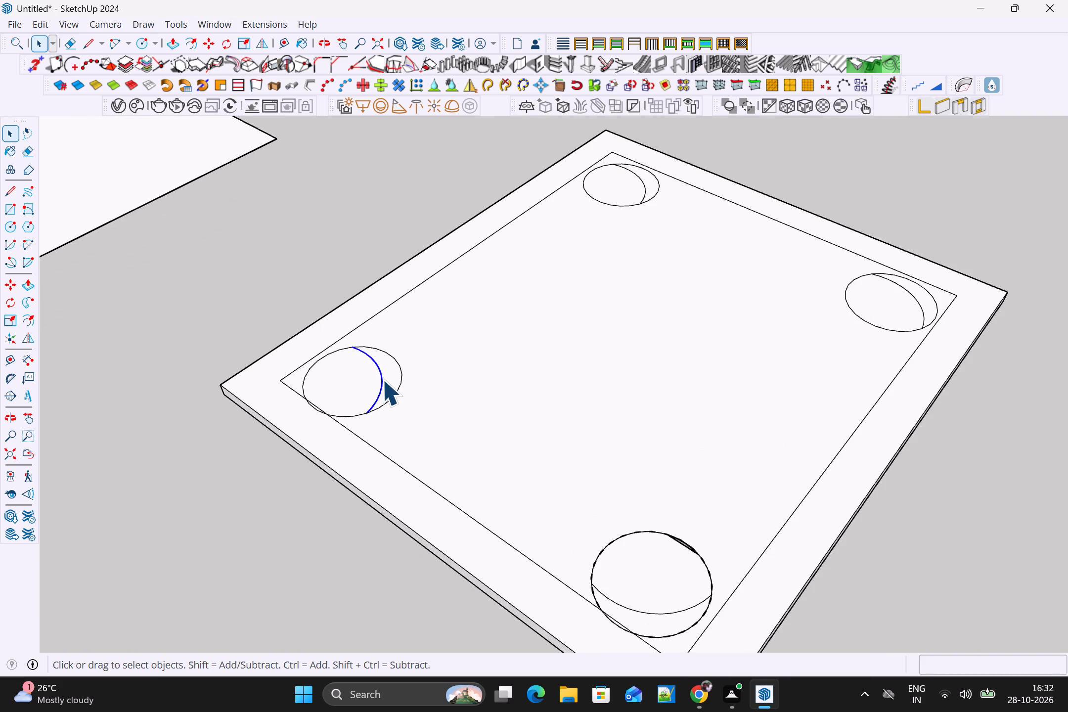
{"action": "key", "text": "Delete"}
Draw a 2 Point Arc across the left corner's circle, bulging toward the slab corner to outline a crescent.
{"action": "key", "text": "a"}
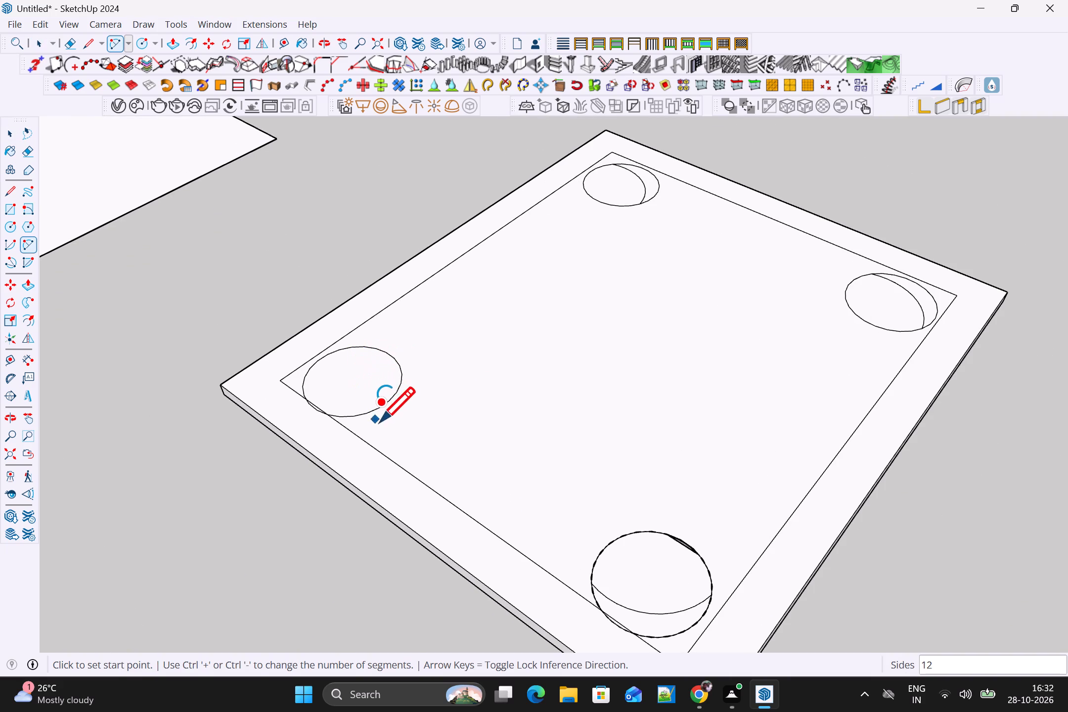
{"action": "left_click", "coordinate": [371, 411]}
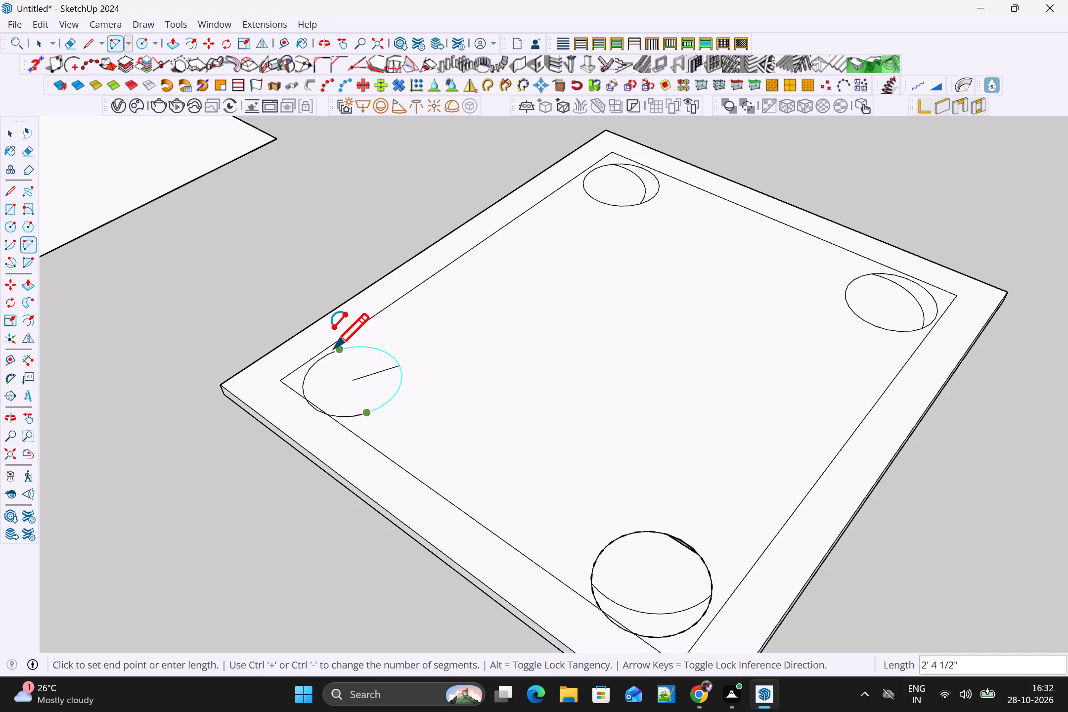
{"action": "left_click", "coordinate": [342, 349]}
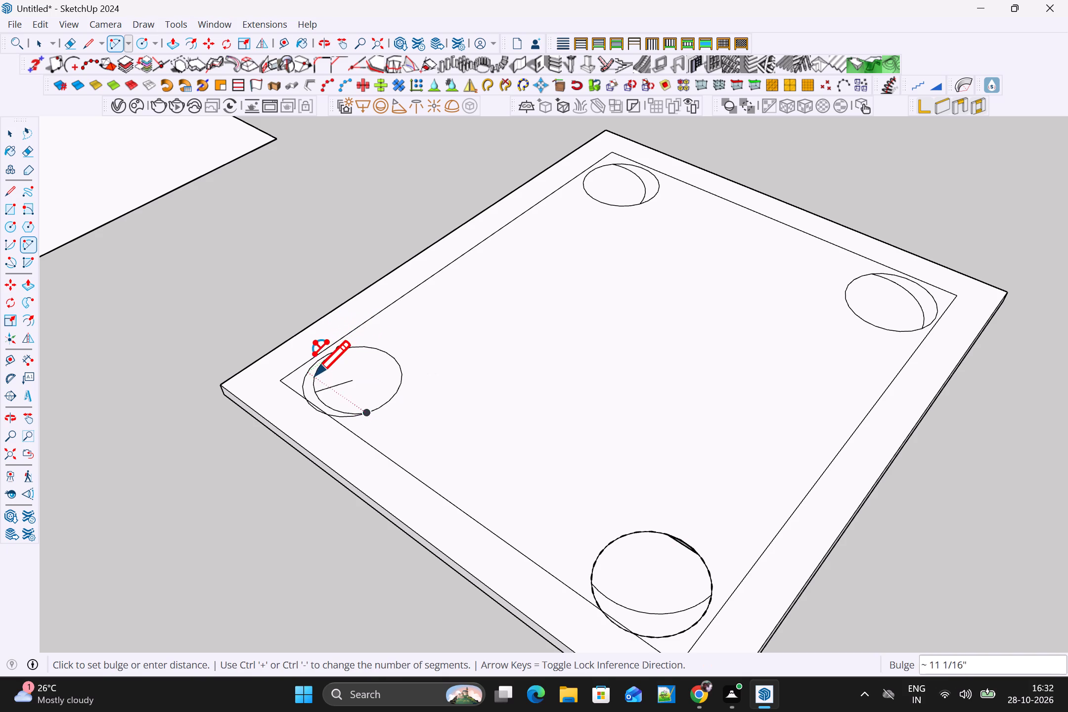
{"action": "left_click", "coordinate": [326, 376]}
{"action": "key", "text": "space"}
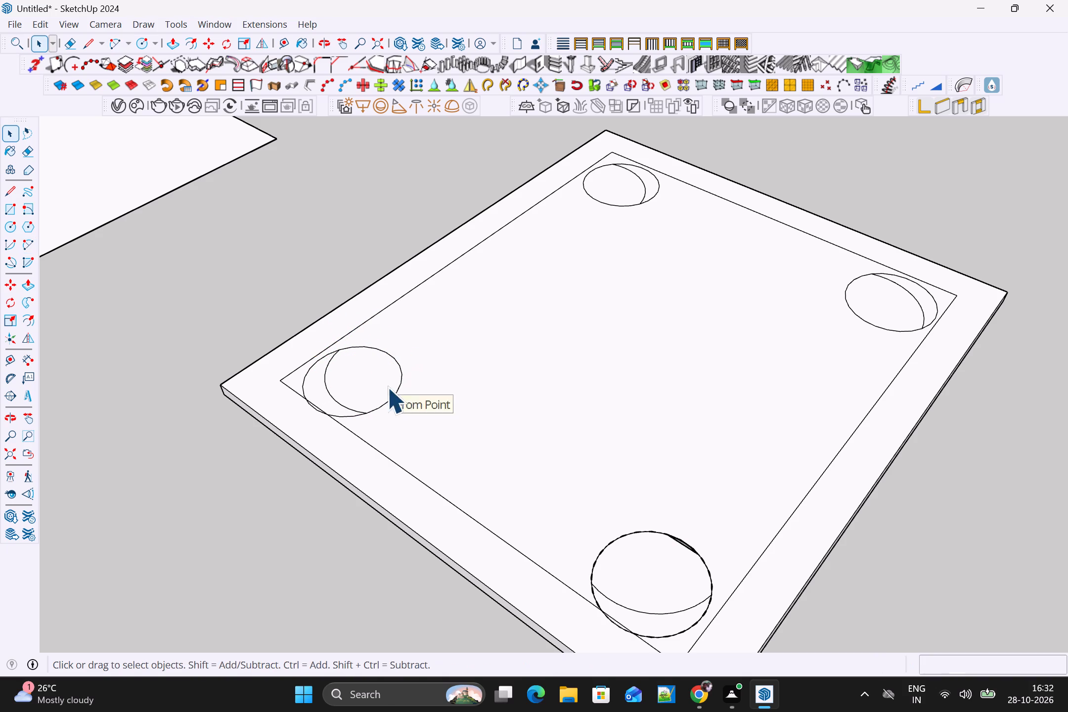
Examine the short extra edges along the rim of the near corner's circle.
{"action": "middle_click_drag", "start_coordinate": [593, 564], "coordinate": [572, 503]}
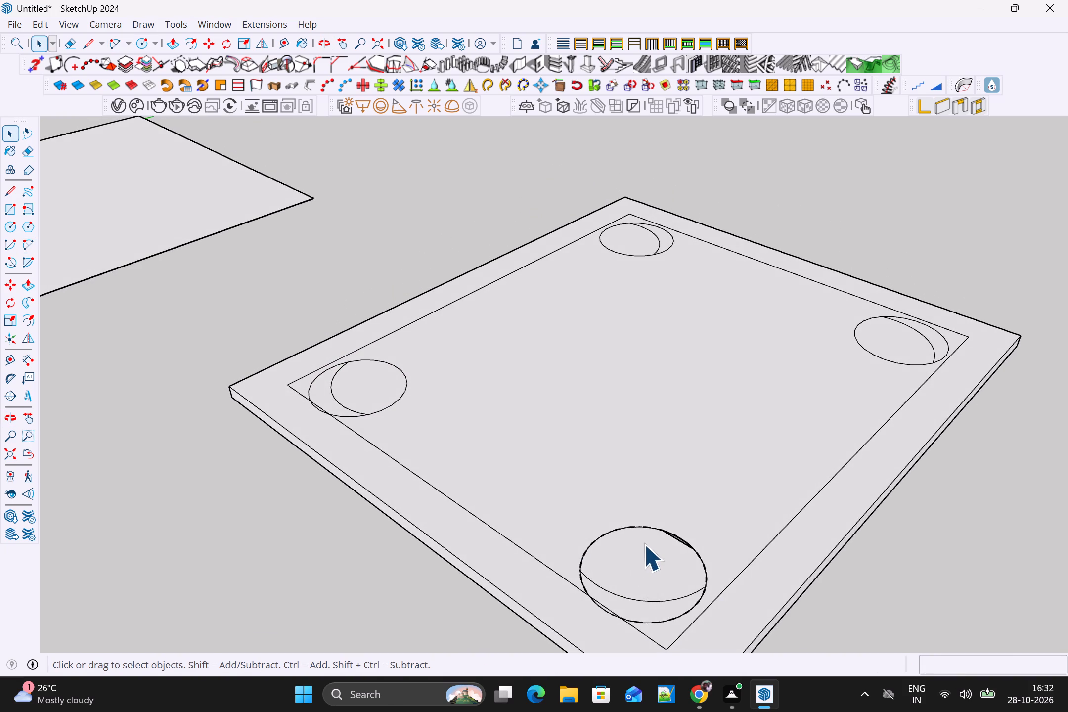
{"action": "left_click", "coordinate": [644, 544]}
{"action": "scroll", "coordinate": [667, 538], "scroll_direction": "up", "scroll_amount": 4}
{"action": "left_click", "coordinate": [677, 539]}
{"action": "left_click", "coordinate": [685, 540]}
{"action": "scroll", "coordinate": [686, 539], "scroll_direction": "up", "scroll_amount": 3}
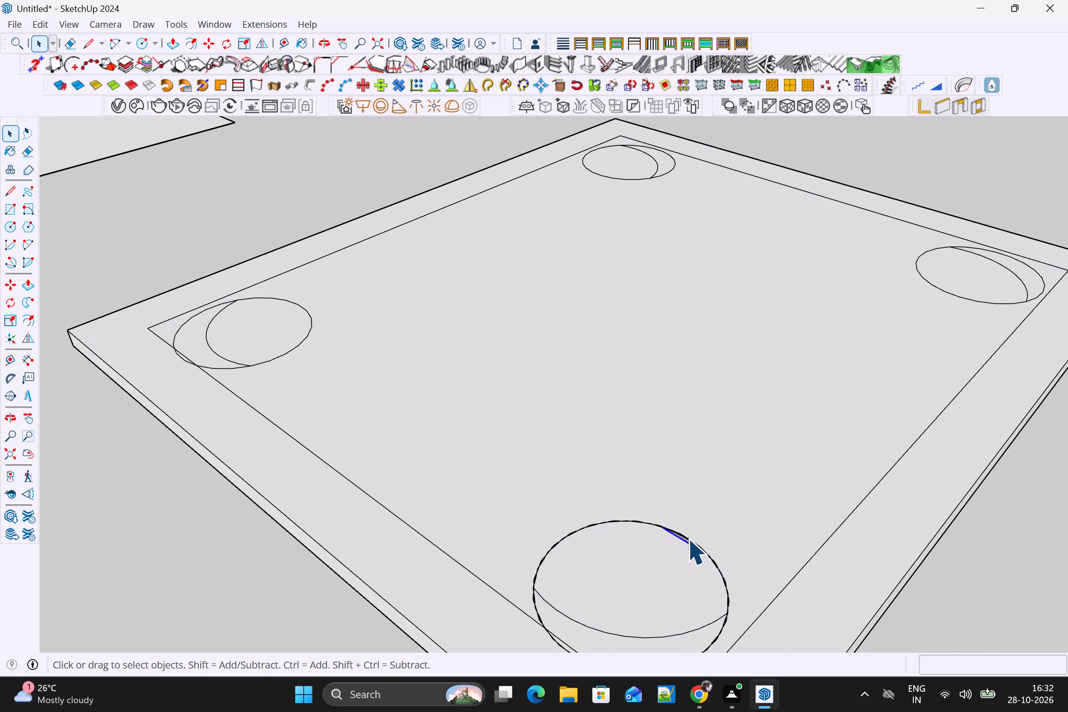
{"action": "scroll", "coordinate": [688, 538], "scroll_direction": "up", "scroll_amount": 6}
{"action": "left_click", "coordinate": [689, 539]}
{"action": "scroll", "coordinate": [682, 548], "scroll_direction": "down", "scroll_amount": 17}
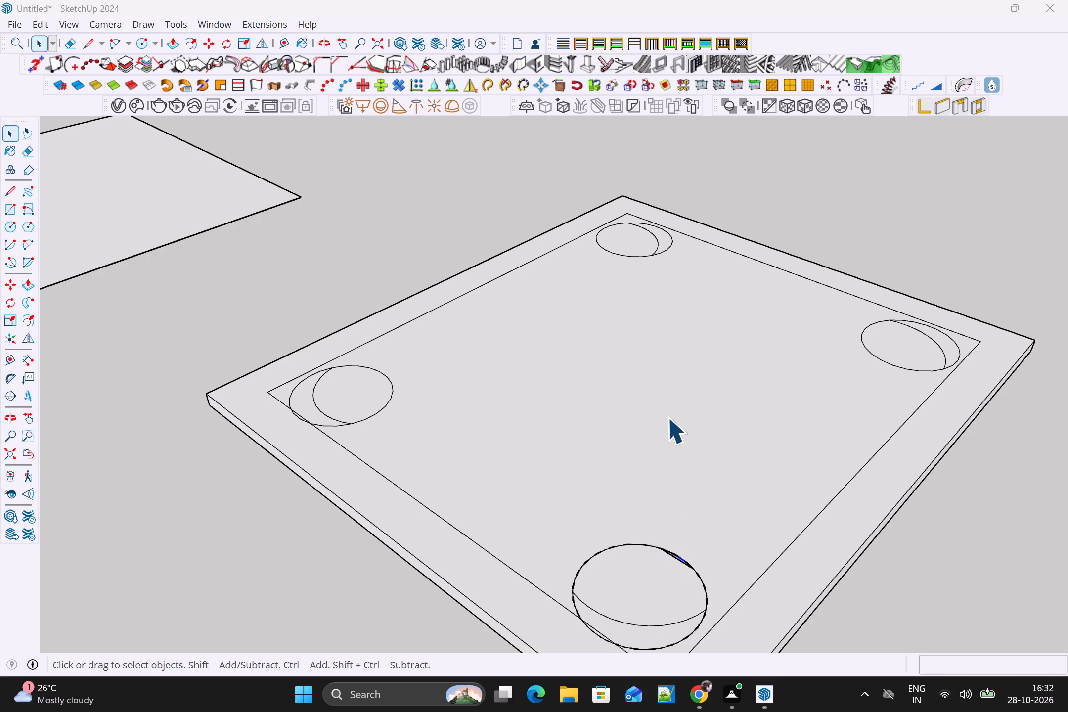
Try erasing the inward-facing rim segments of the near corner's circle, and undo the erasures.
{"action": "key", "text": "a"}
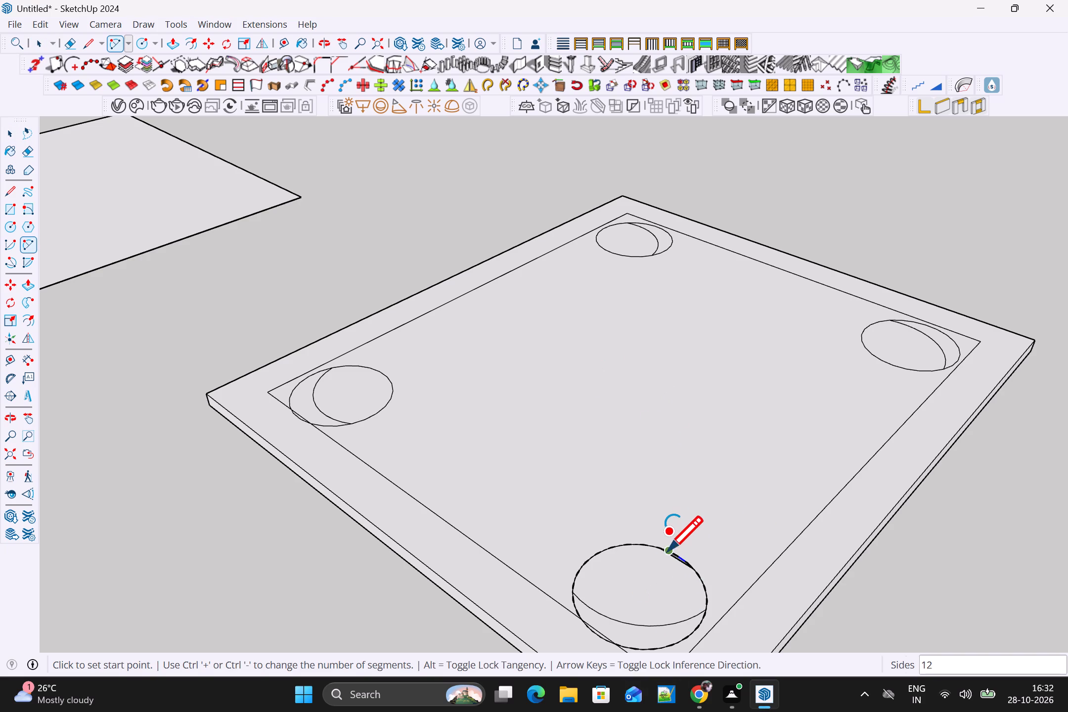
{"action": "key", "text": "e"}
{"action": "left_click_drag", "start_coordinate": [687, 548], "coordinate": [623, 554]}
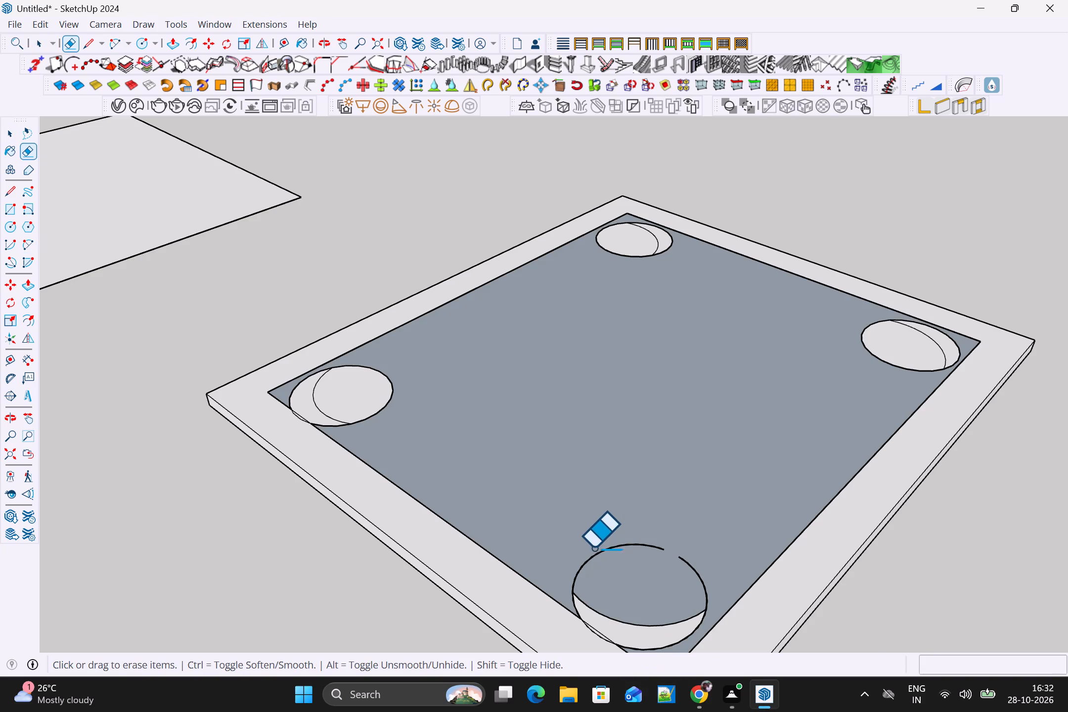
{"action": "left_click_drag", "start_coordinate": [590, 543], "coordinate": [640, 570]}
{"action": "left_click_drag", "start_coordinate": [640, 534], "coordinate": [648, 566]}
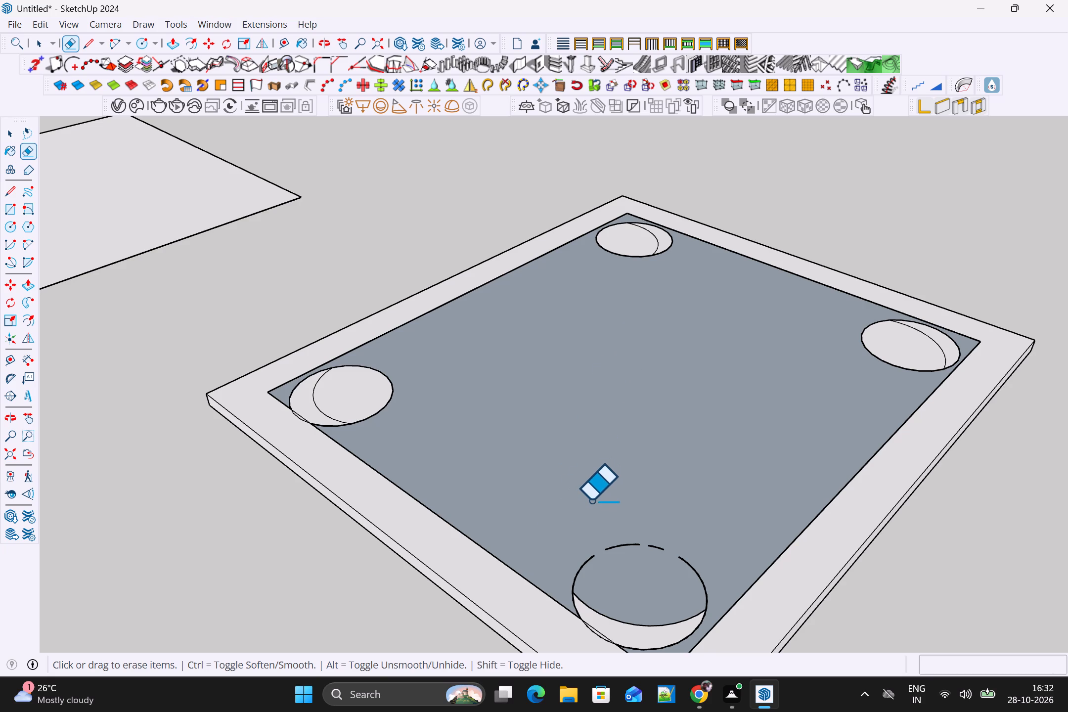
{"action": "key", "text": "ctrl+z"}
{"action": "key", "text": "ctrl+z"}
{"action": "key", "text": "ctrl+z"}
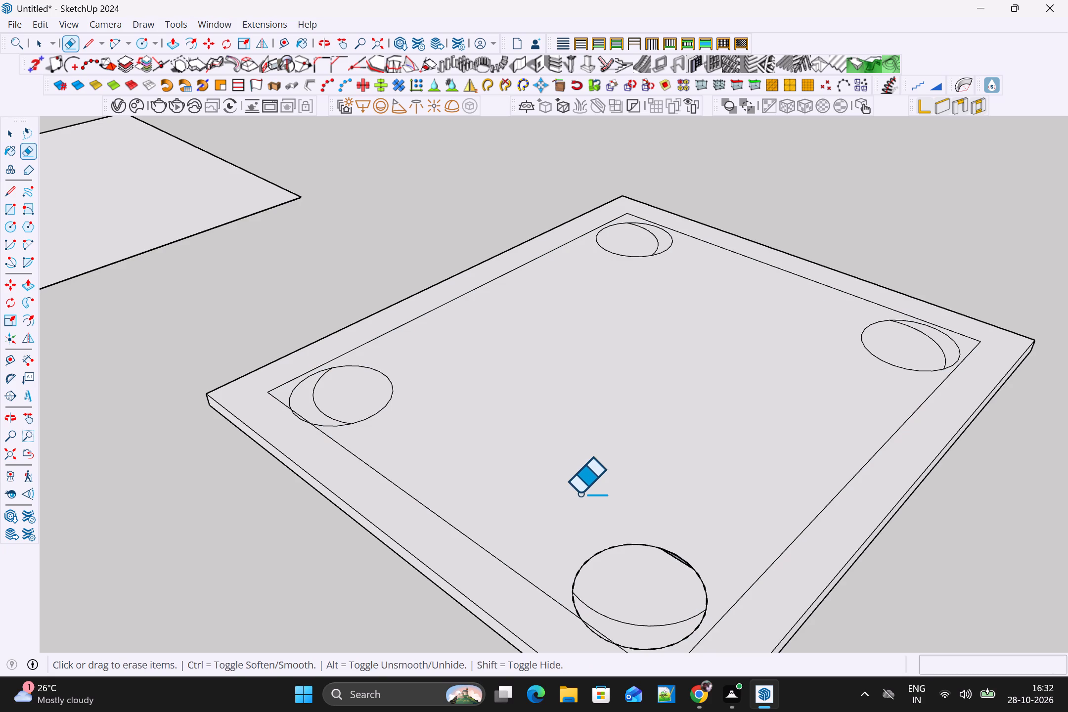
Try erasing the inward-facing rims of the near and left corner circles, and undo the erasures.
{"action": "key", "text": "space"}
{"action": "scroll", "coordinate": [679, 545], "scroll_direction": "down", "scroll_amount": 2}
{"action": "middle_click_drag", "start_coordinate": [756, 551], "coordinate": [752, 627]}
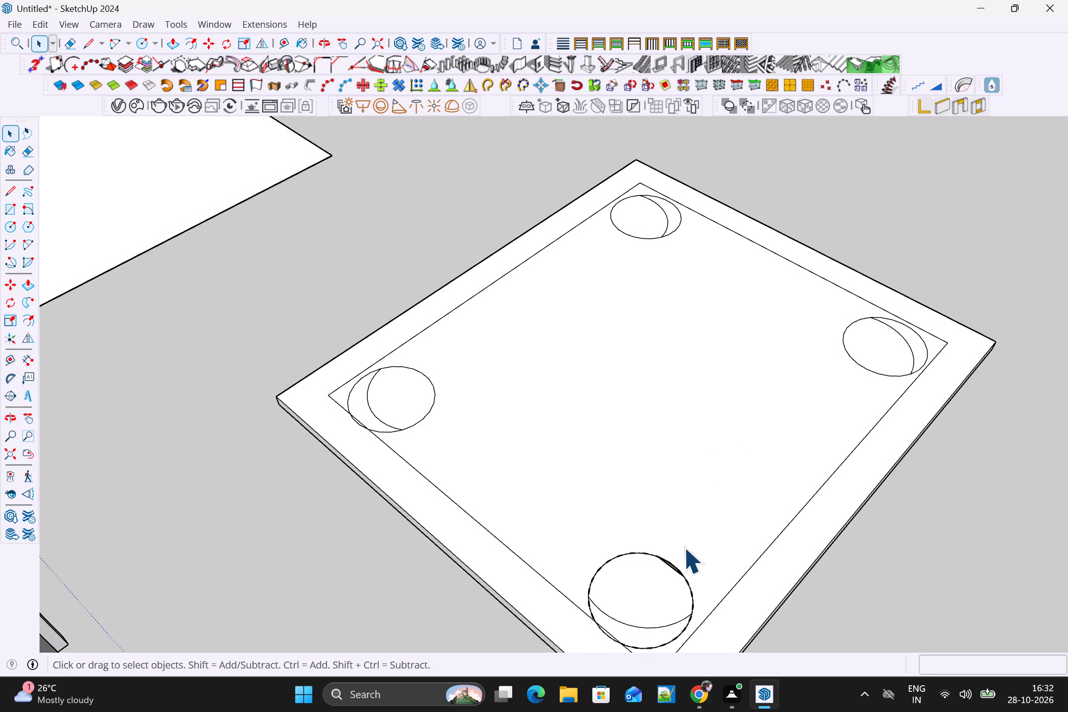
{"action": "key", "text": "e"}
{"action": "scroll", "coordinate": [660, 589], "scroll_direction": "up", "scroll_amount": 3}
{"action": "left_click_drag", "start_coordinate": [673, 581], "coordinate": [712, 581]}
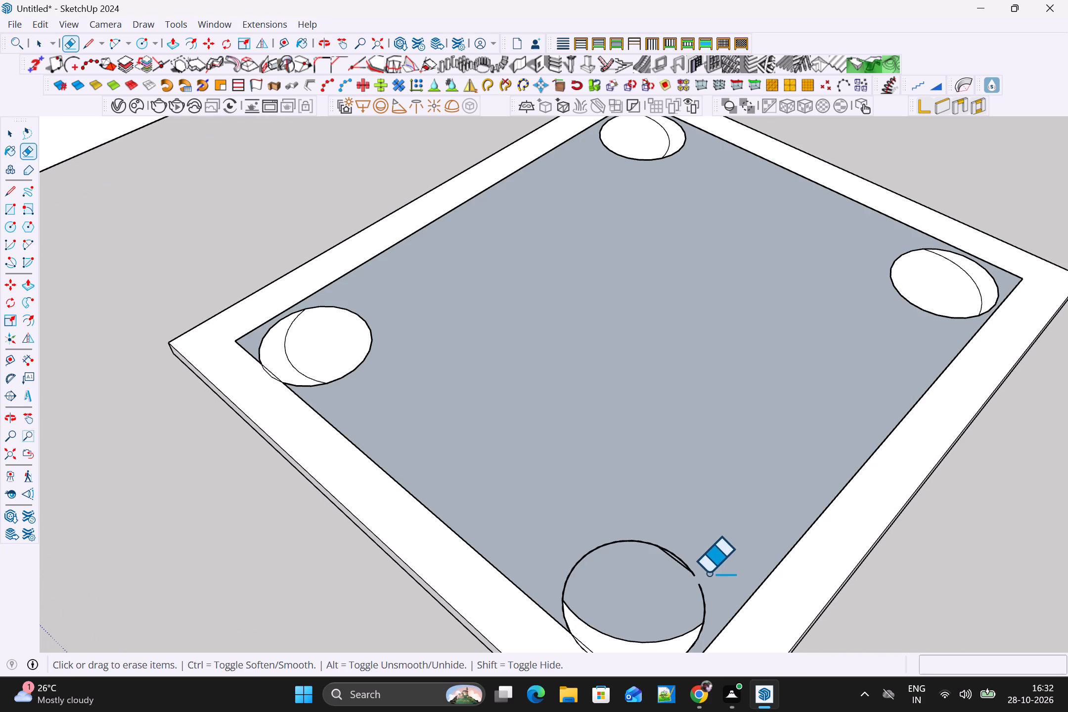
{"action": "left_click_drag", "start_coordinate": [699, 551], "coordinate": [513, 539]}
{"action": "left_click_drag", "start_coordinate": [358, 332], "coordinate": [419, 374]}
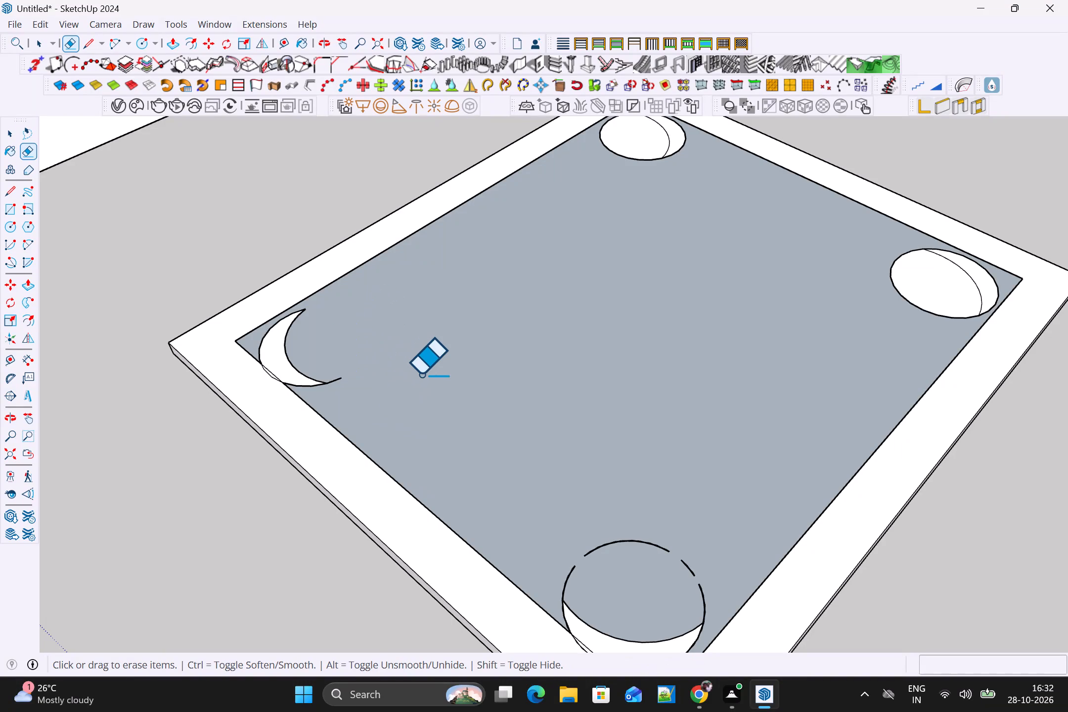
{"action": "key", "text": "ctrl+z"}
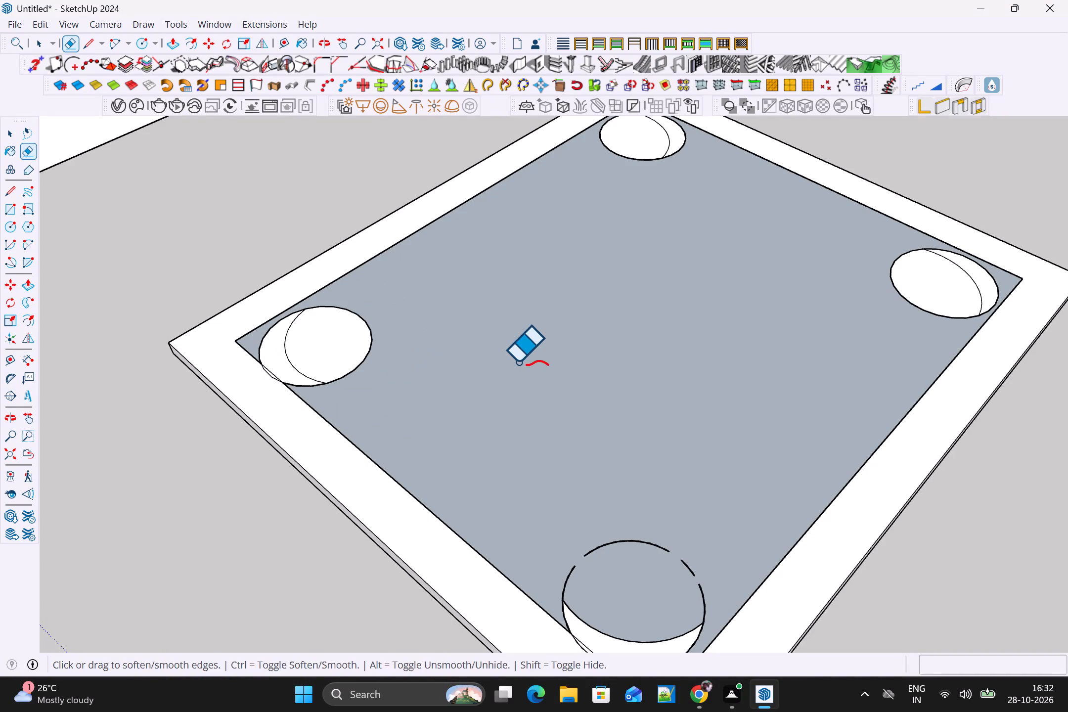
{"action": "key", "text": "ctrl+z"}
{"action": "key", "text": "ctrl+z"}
Erase the inward-facing rims of the right and far corner circles, leaving a crescent at each corner.
{"action": "left_click_drag", "start_coordinate": [956, 298], "coordinate": [956, 303]}
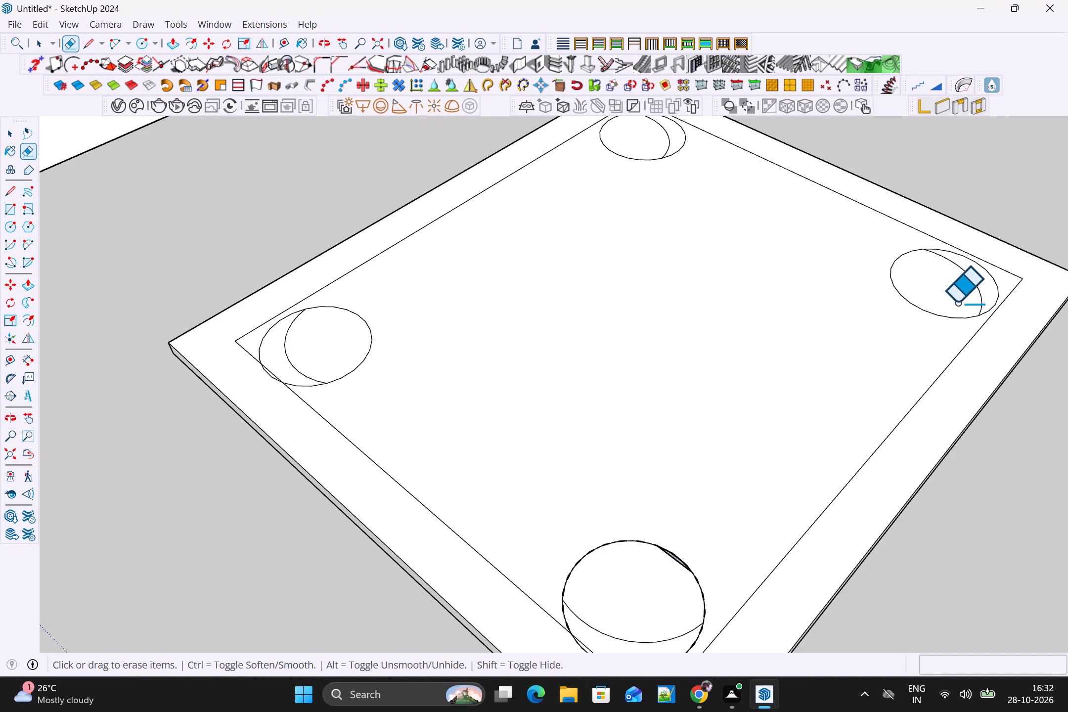
{"action": "left_click_drag", "start_coordinate": [956, 303], "coordinate": [944, 327]}
{"action": "left_click_drag", "start_coordinate": [966, 303], "coordinate": [913, 353]}
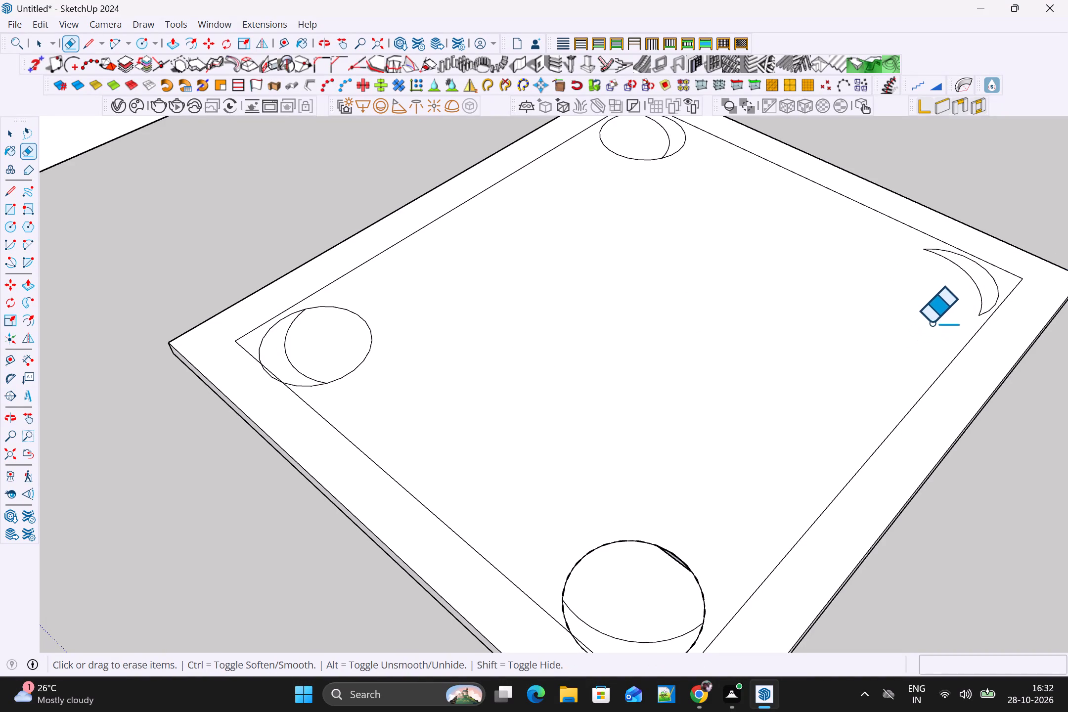
{"action": "left_click_drag", "start_coordinate": [631, 140], "coordinate": [614, 180]}
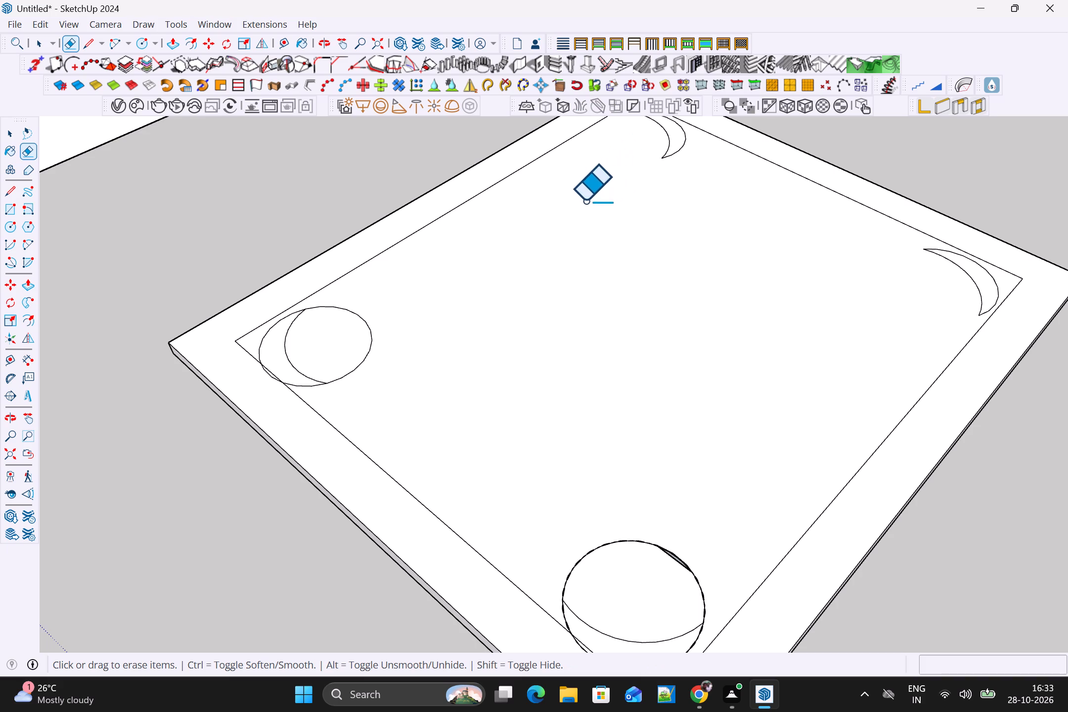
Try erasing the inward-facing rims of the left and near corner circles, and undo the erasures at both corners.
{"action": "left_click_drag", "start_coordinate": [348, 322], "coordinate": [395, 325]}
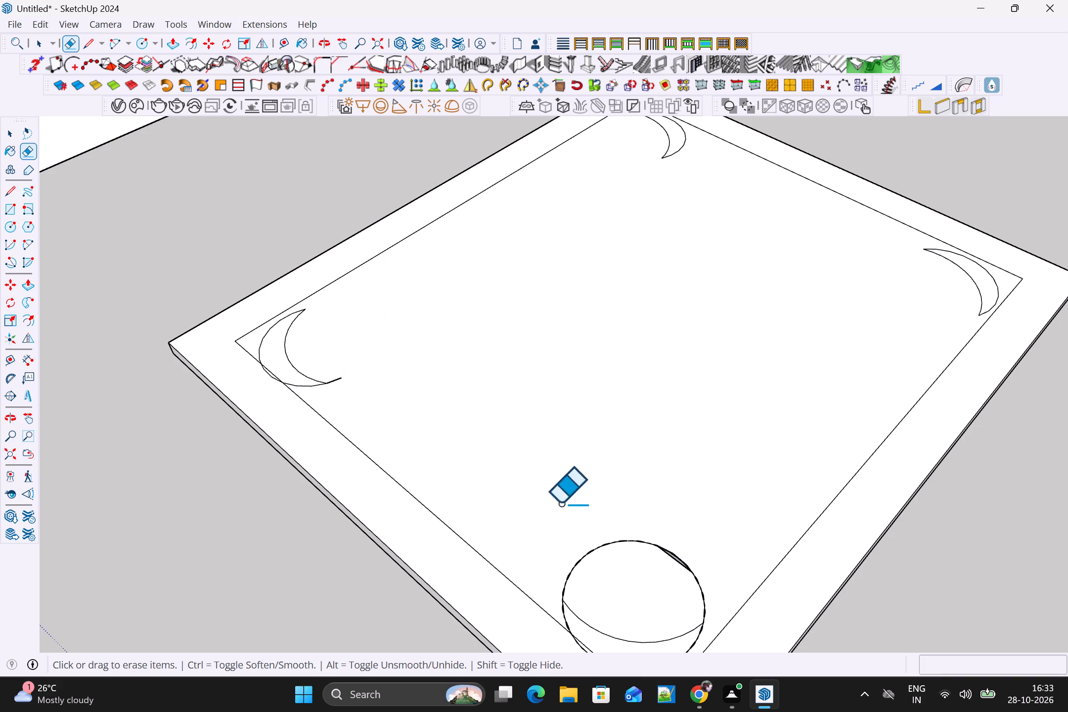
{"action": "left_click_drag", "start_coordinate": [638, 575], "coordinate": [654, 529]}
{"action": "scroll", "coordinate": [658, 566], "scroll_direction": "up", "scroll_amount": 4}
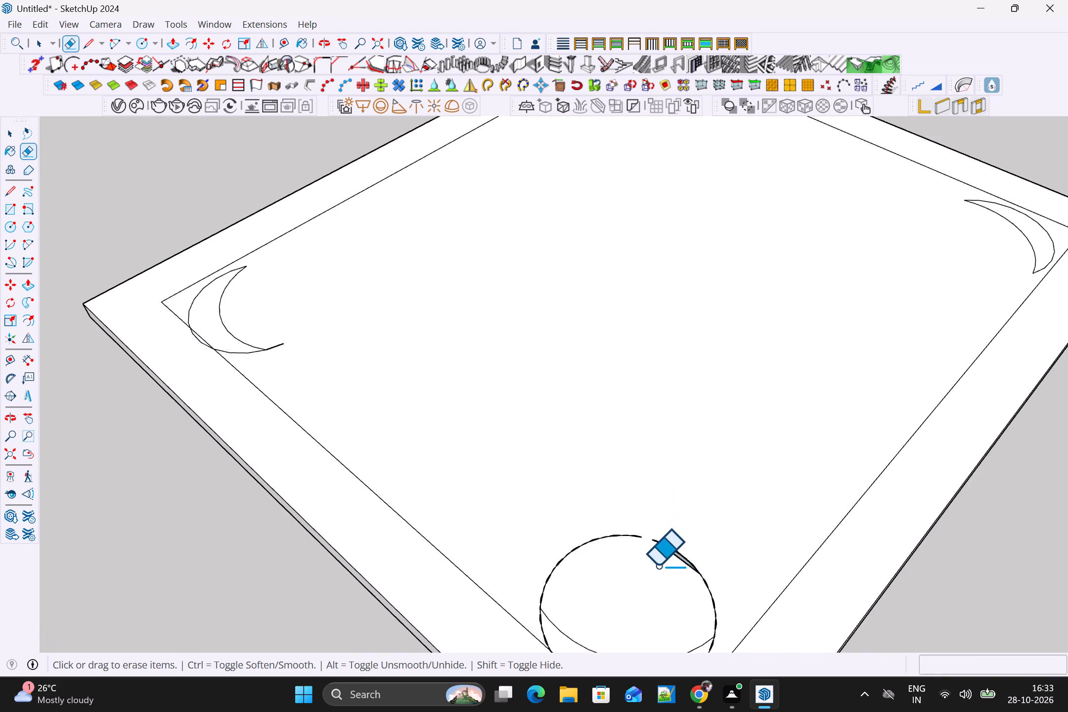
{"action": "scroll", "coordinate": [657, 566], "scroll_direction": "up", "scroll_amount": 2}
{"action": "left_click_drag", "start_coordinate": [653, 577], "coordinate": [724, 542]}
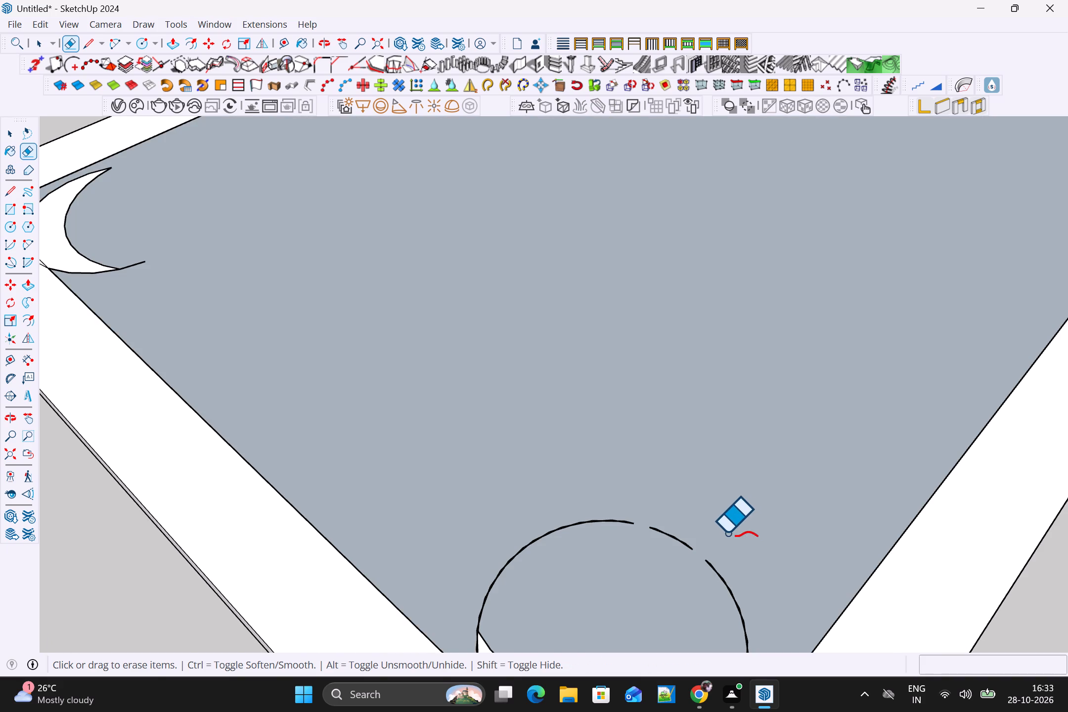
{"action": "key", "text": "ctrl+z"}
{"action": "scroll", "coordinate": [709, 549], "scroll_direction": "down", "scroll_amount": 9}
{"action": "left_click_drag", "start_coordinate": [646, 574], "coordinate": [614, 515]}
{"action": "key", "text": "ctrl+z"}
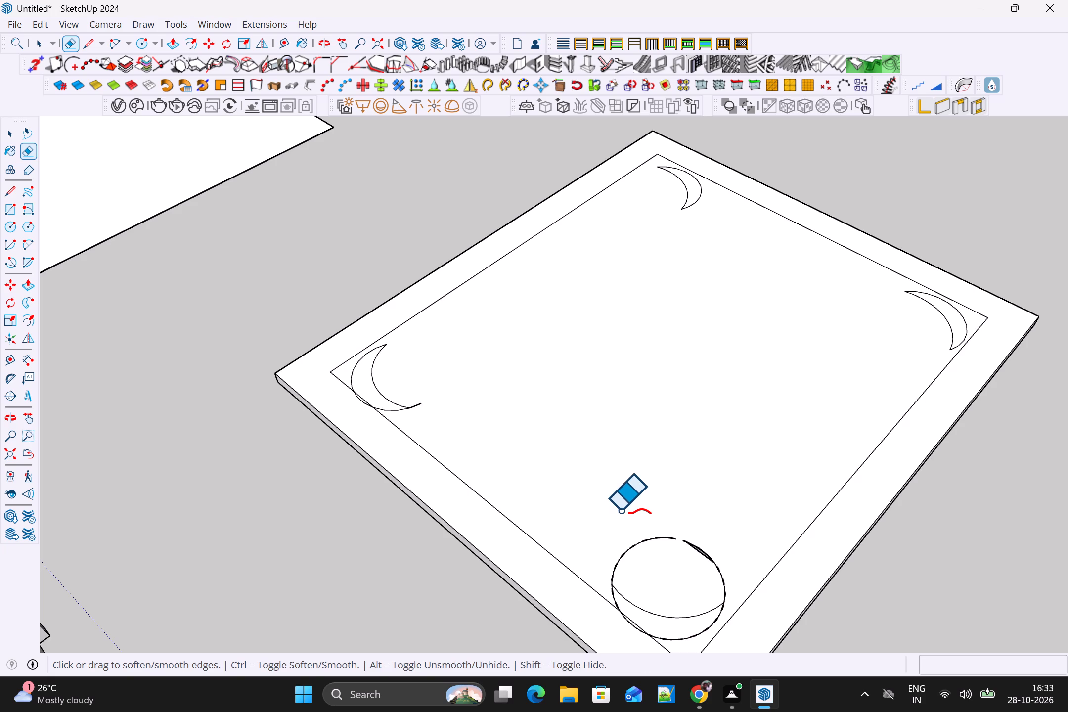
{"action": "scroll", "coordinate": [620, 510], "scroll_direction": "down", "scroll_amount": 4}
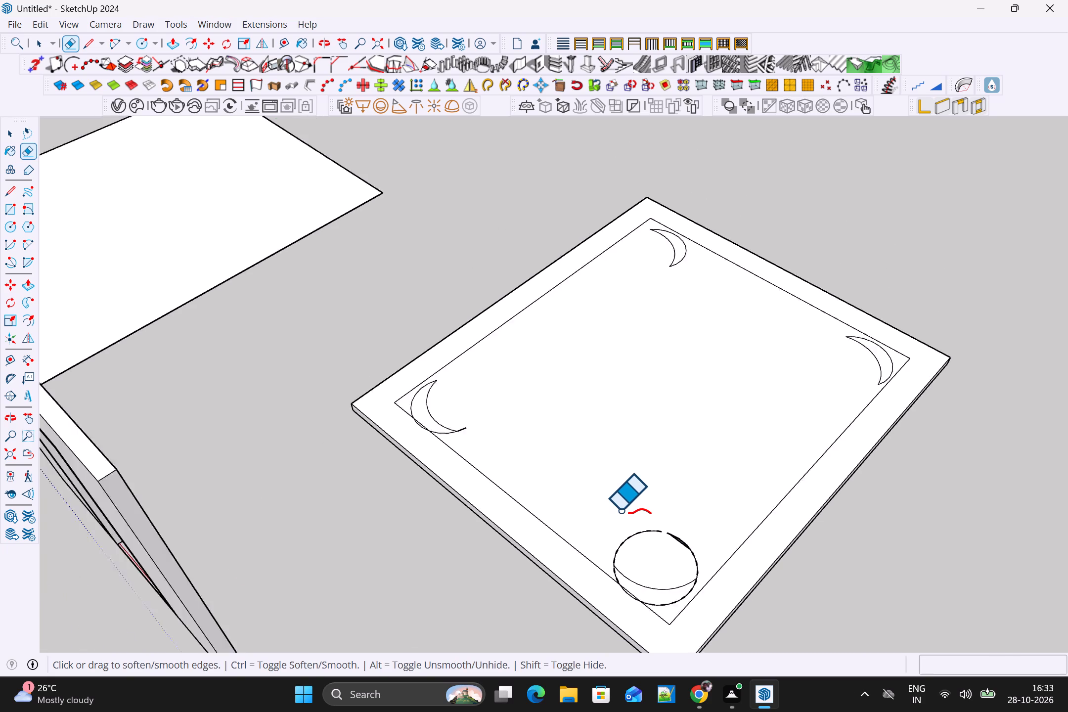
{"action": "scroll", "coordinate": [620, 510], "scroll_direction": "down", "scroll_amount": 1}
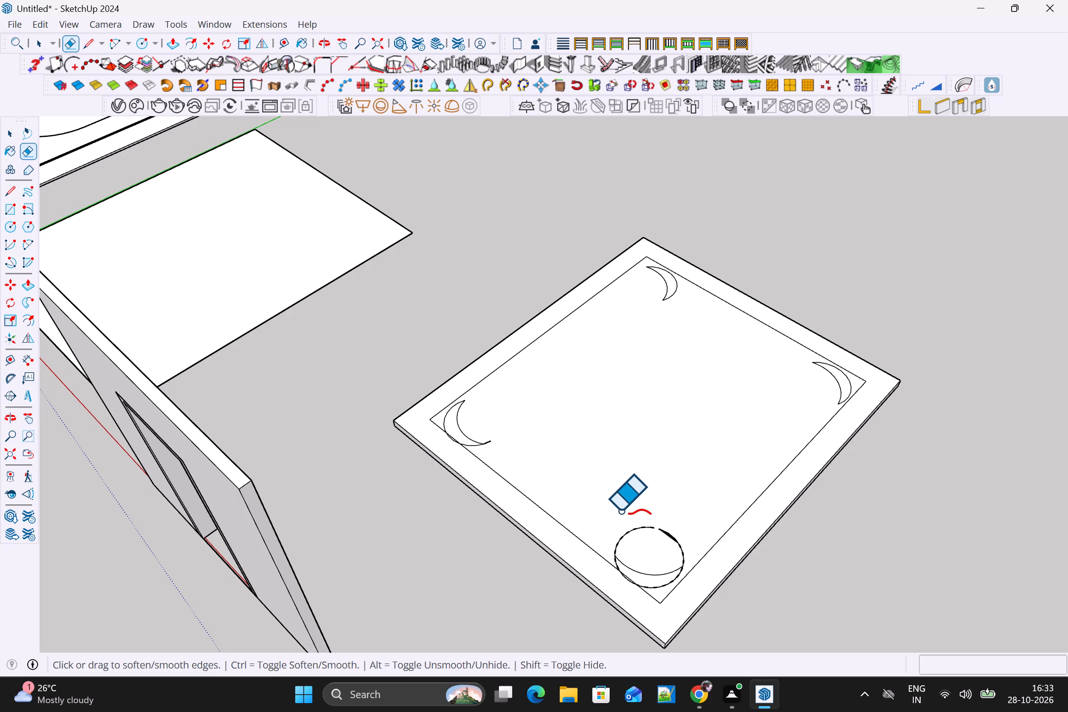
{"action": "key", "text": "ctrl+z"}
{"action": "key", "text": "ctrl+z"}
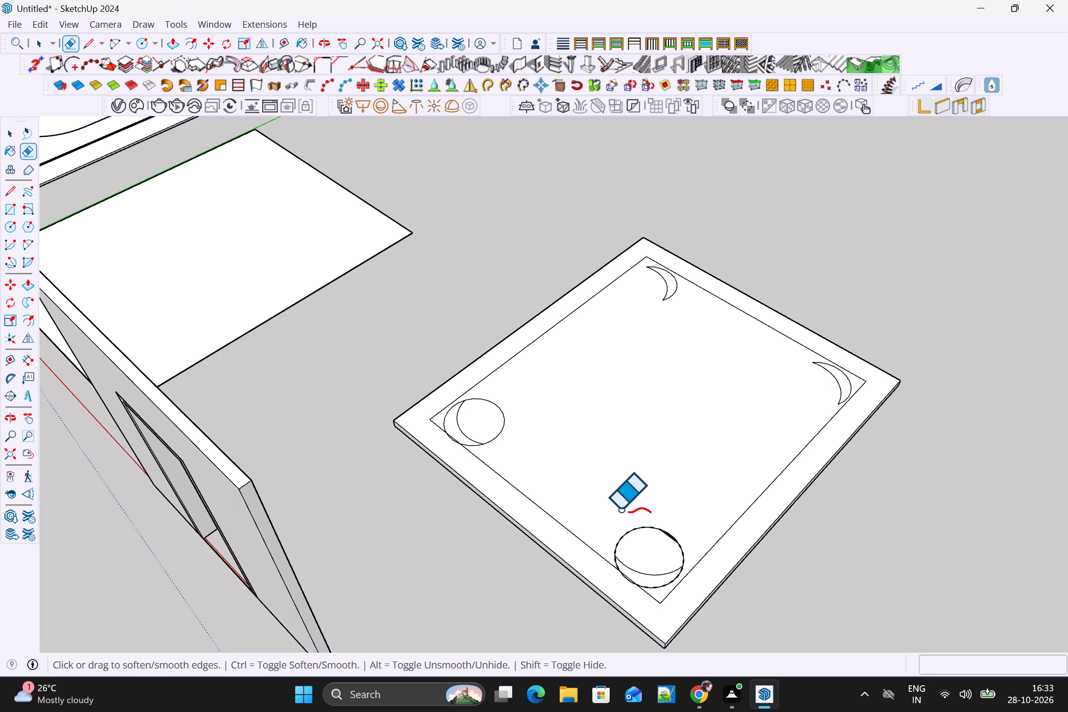
Undo the crescent erasures and remove the copied circles at the slab's left and near inner corners.
{"action": "key", "text": "ctrl+z"}
{"action": "key", "text": "ctrl+z"}
{"action": "key", "text": "ctrl+z"}
{"action": "key", "text": "ctrl+z"}
{"action": "key", "text": "ctrl+z"}
{"action": "key", "text": "ctrl+z"}
{"action": "key", "text": "ctrl+z"}
{"action": "key", "text": "ctrl+z"}
{"action": "key", "text": "ctrl+z"}
{"action": "key", "text": "ctrl+z"}
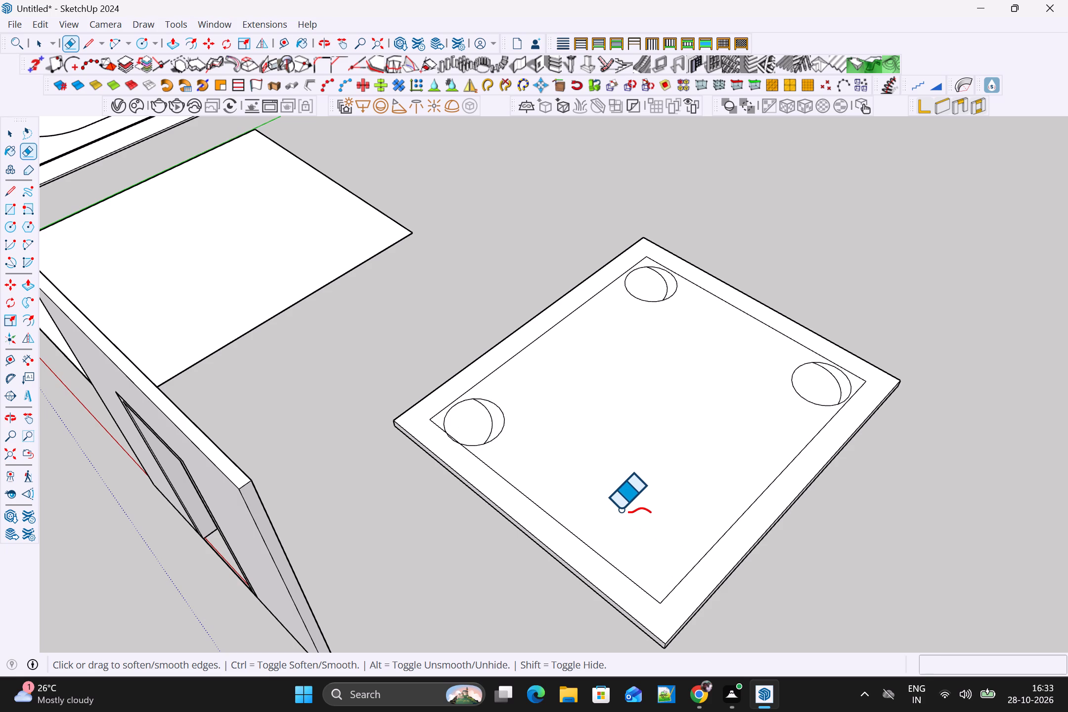
{"action": "key", "text": "ctrl+z"}
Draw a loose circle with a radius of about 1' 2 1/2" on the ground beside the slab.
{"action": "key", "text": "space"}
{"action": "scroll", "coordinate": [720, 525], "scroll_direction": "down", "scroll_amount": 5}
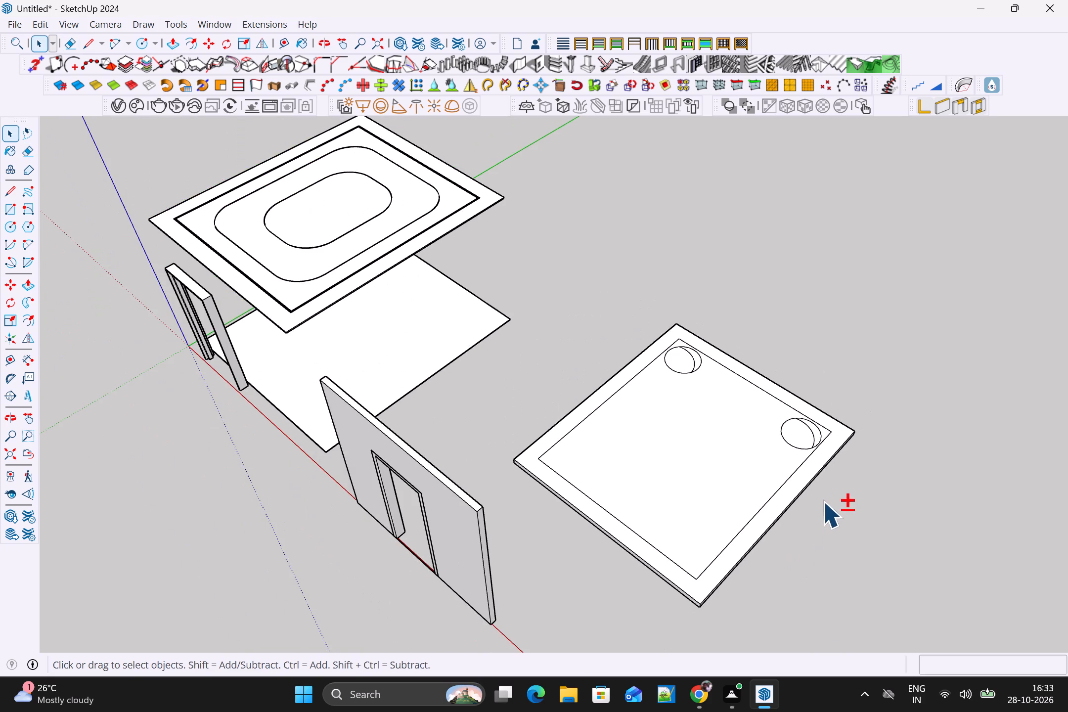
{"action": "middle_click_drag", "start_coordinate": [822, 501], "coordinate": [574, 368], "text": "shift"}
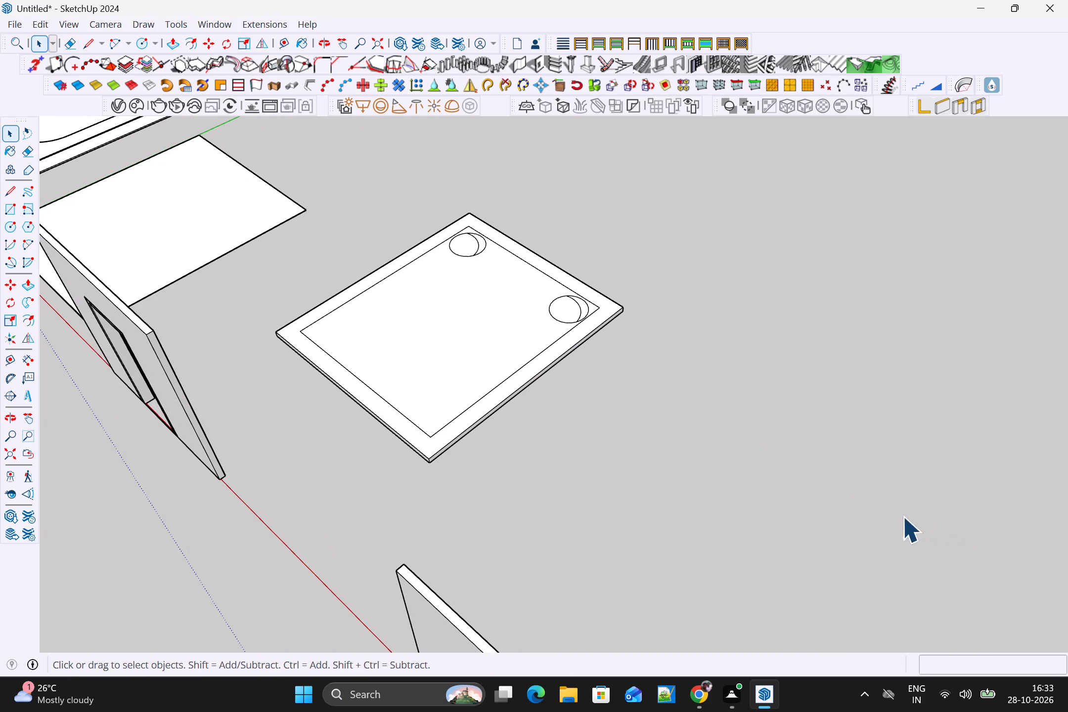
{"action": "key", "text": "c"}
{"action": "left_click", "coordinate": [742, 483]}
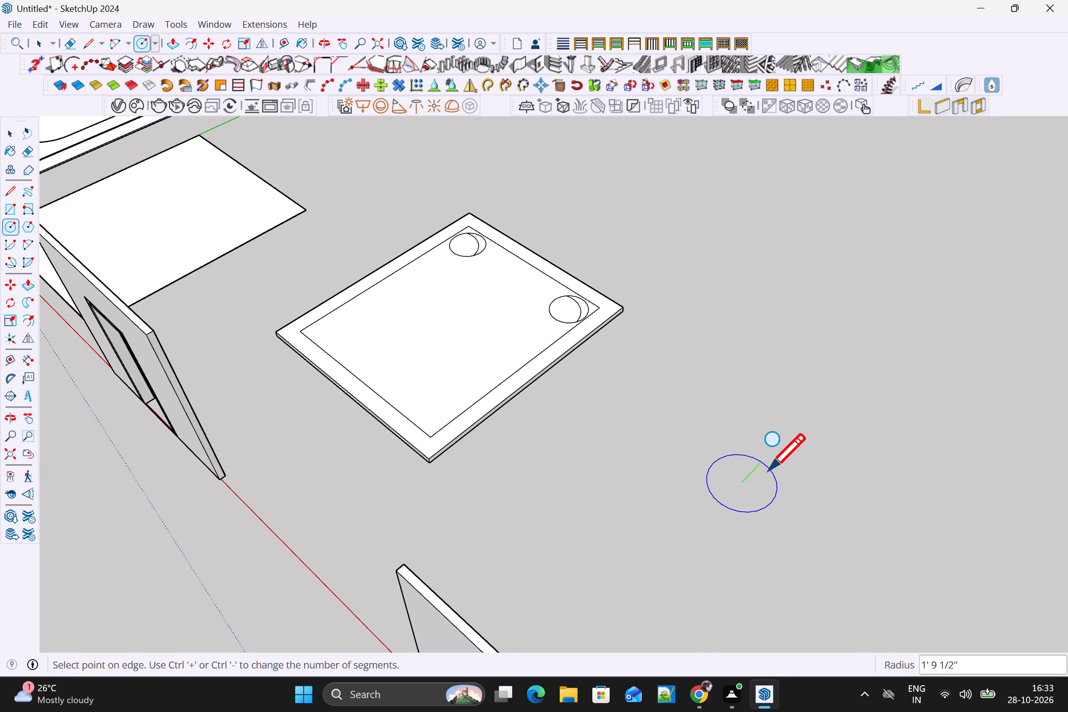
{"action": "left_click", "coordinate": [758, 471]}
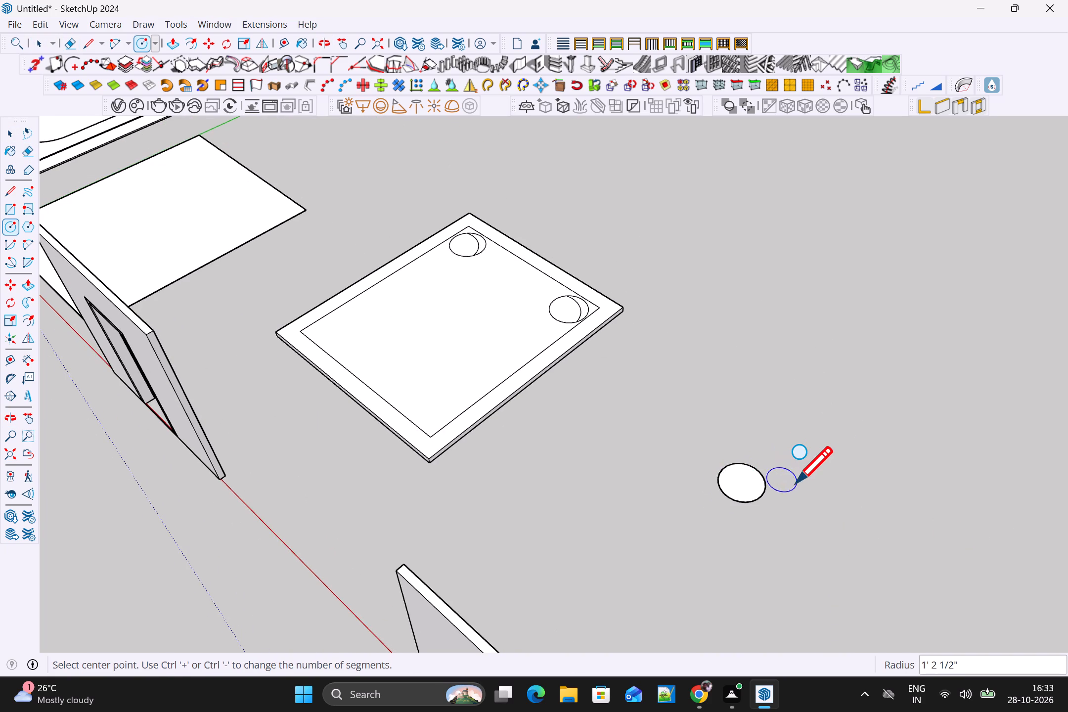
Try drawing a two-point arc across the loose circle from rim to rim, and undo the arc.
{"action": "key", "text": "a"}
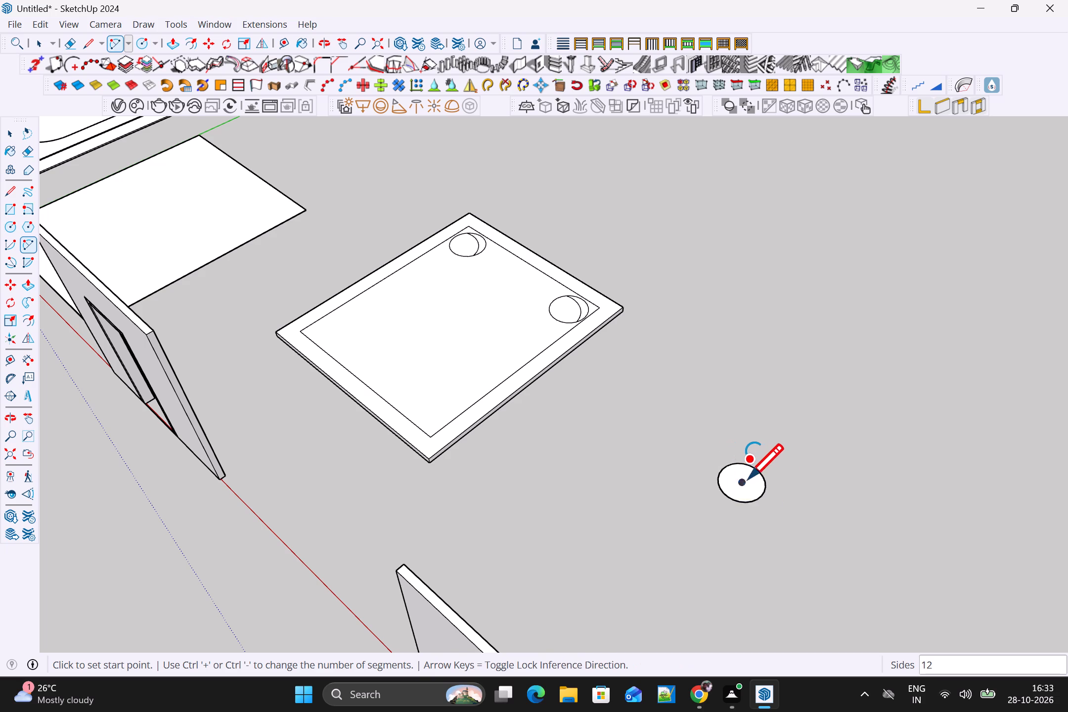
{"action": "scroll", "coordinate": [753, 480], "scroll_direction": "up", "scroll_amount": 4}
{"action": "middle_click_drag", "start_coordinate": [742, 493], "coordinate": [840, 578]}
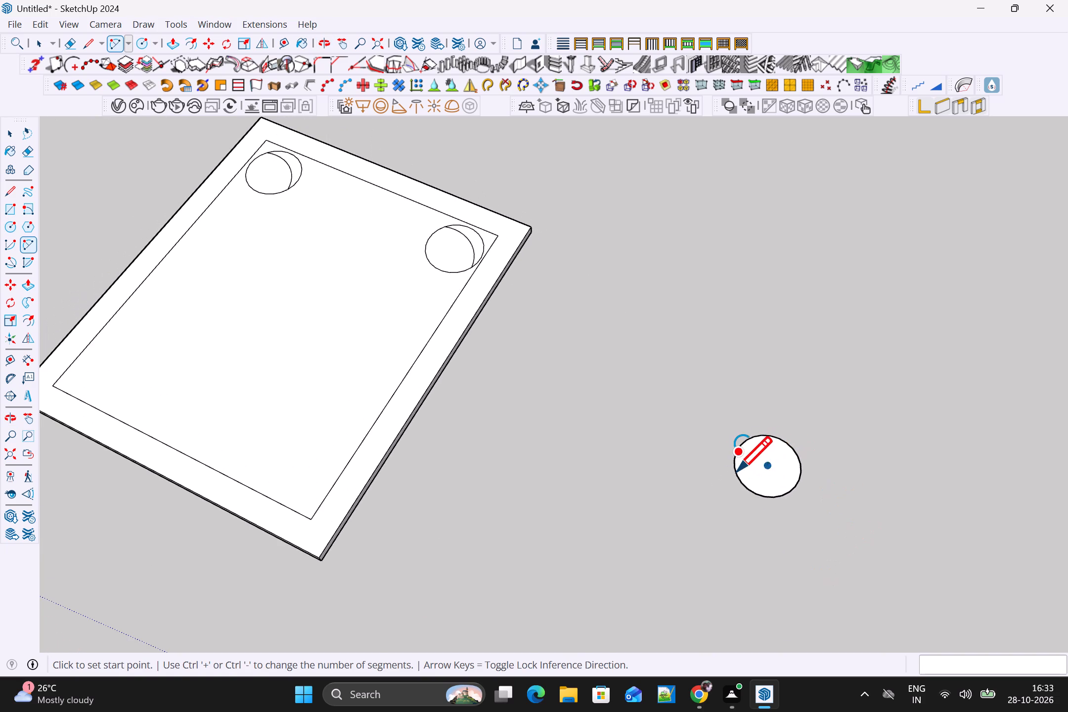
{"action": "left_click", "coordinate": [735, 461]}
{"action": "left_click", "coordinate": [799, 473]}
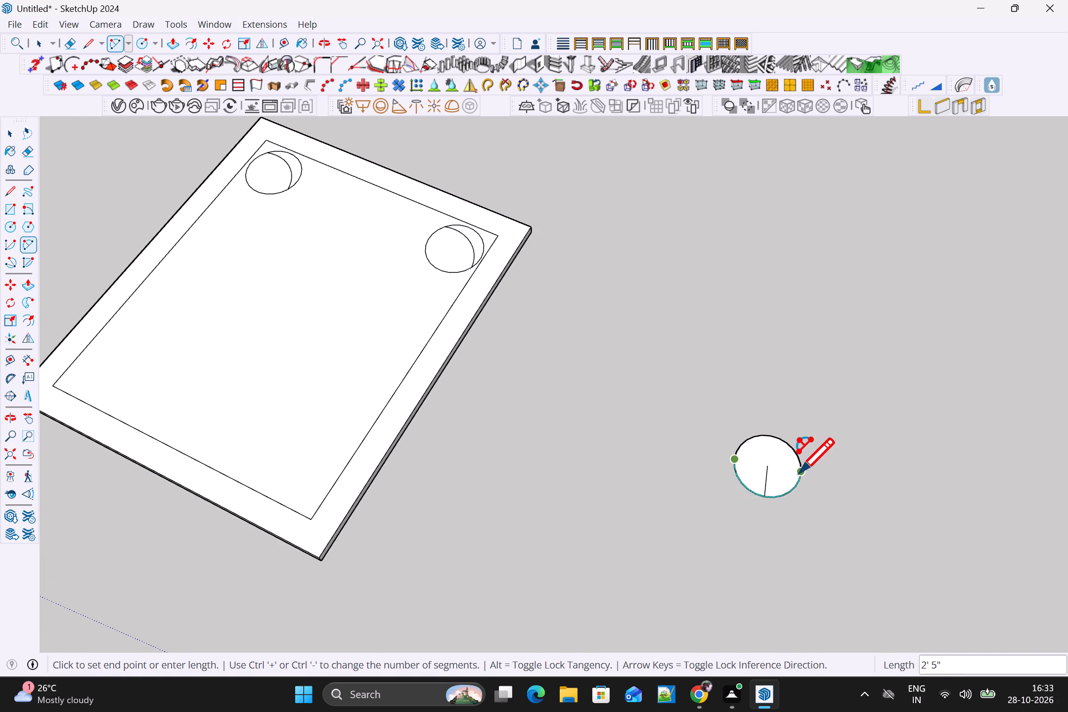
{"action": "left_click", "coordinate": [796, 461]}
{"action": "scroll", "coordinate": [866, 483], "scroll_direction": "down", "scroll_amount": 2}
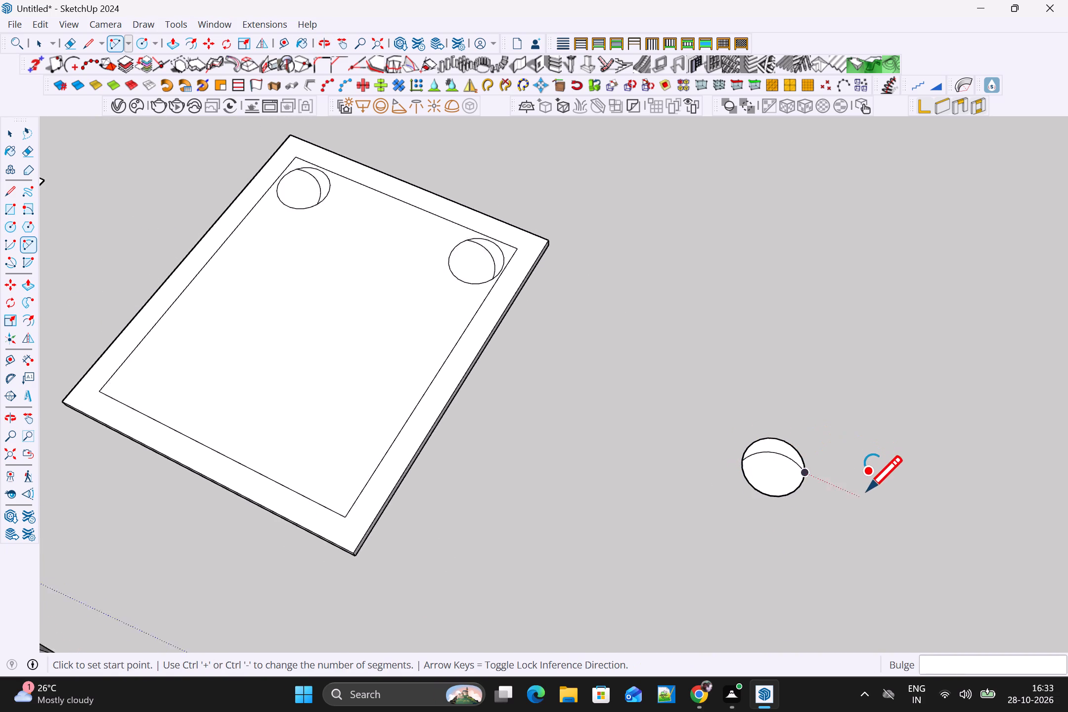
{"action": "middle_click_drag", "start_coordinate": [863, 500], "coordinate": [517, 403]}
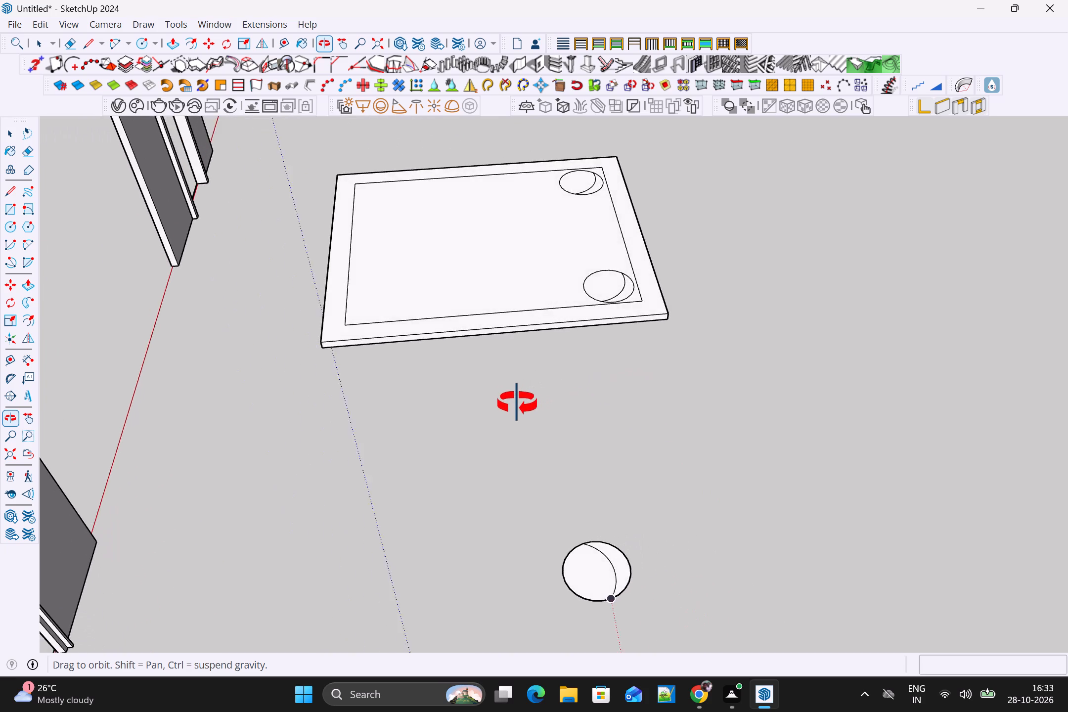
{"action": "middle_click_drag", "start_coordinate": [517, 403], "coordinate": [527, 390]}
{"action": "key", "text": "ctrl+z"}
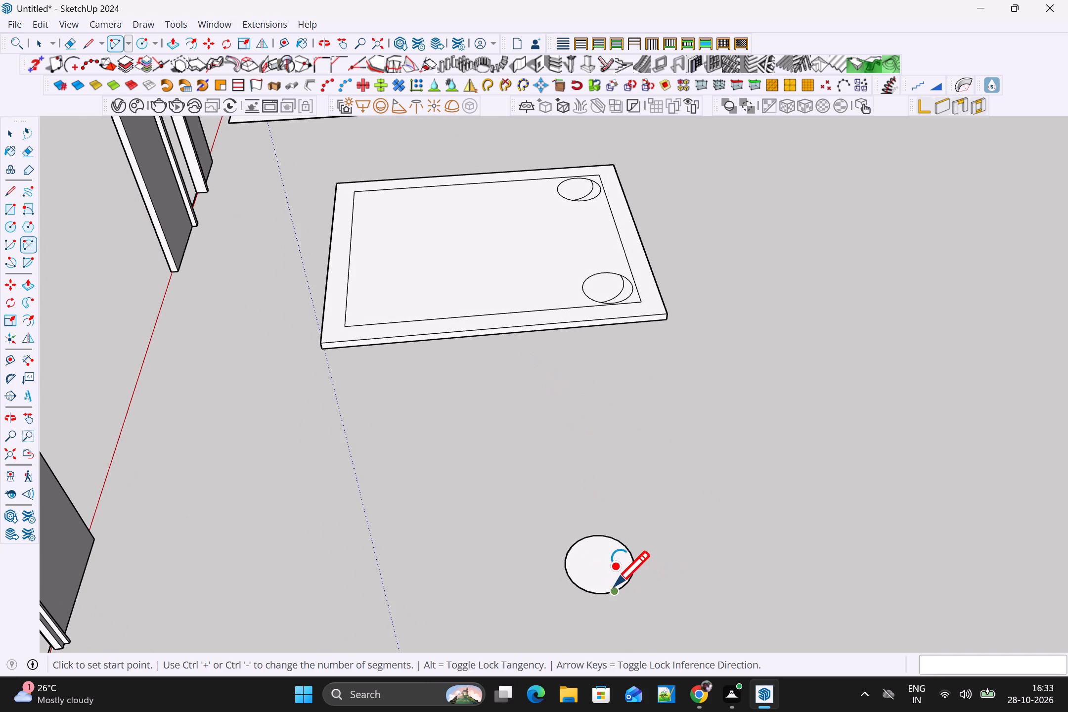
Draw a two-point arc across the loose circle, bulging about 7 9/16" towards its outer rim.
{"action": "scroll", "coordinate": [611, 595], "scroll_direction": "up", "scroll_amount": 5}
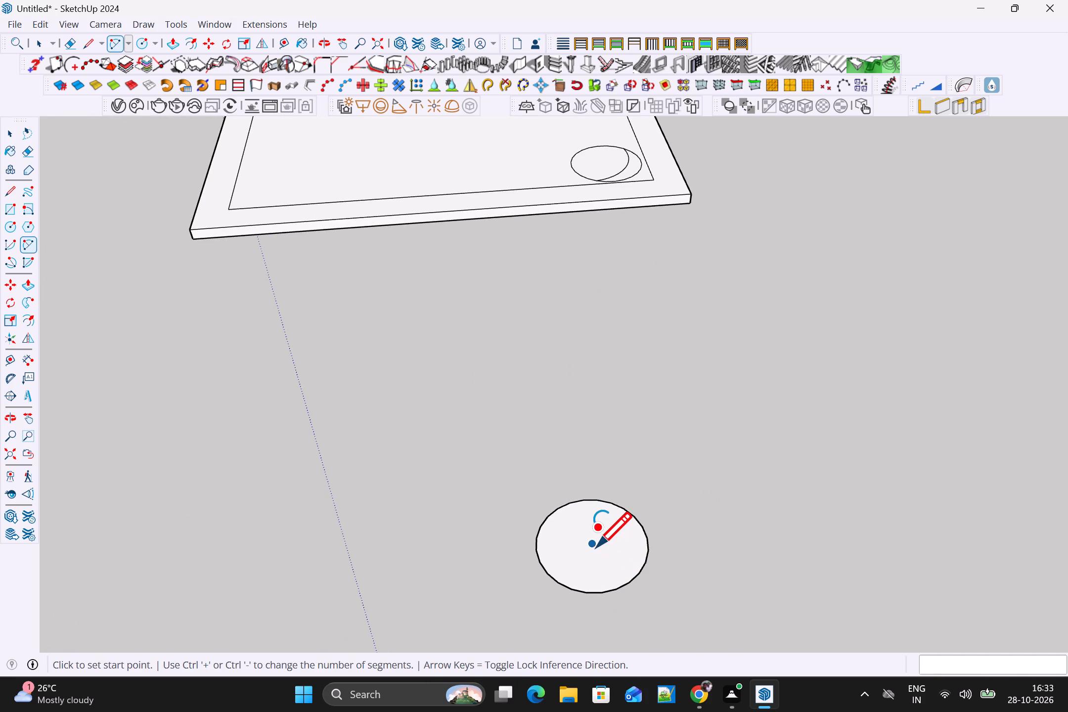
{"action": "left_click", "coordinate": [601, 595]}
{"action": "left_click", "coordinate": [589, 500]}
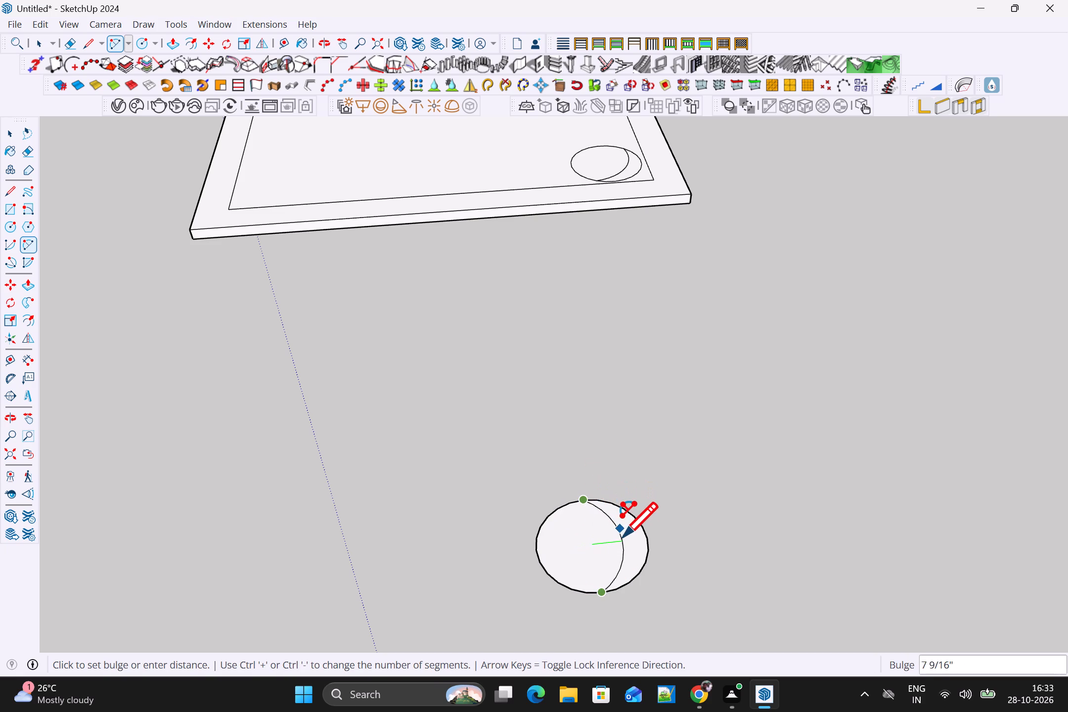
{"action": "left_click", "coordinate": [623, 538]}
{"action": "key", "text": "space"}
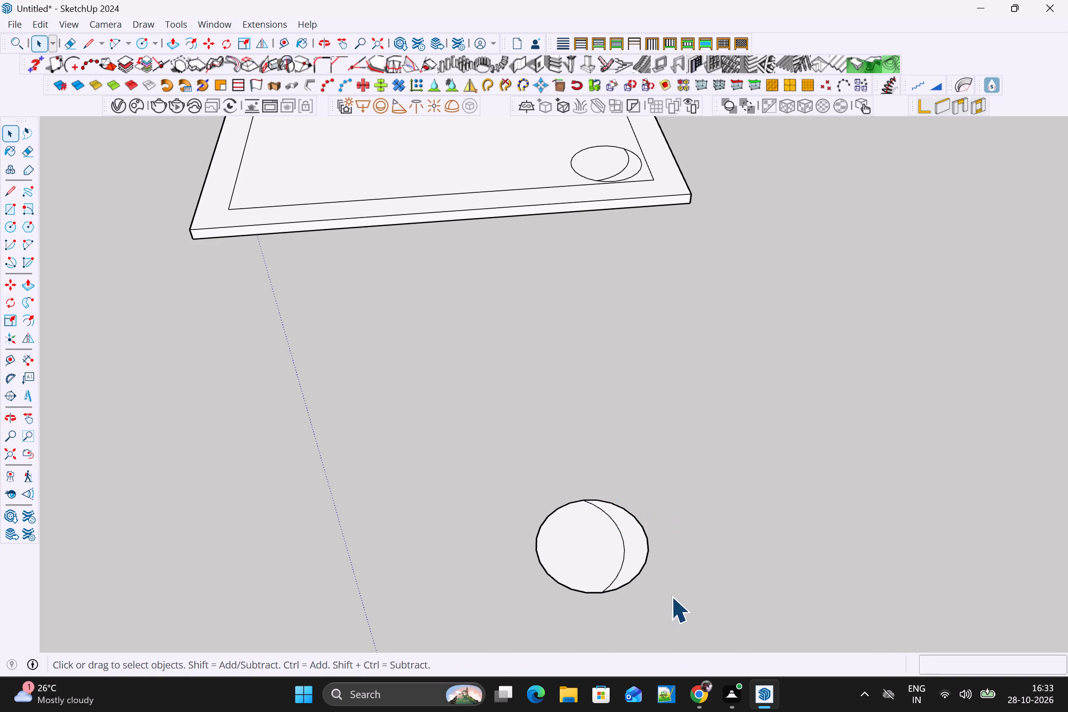
Undo the loose circle, its arc and the two remaining corner circles, leaving only the slab's inner rectangle.
{"action": "scroll", "coordinate": [668, 601], "scroll_direction": "down", "scroll_amount": 3}
{"action": "scroll", "coordinate": [662, 442], "scroll_direction": "down", "scroll_amount": 3}
{"action": "left_click", "coordinate": [647, 280]}
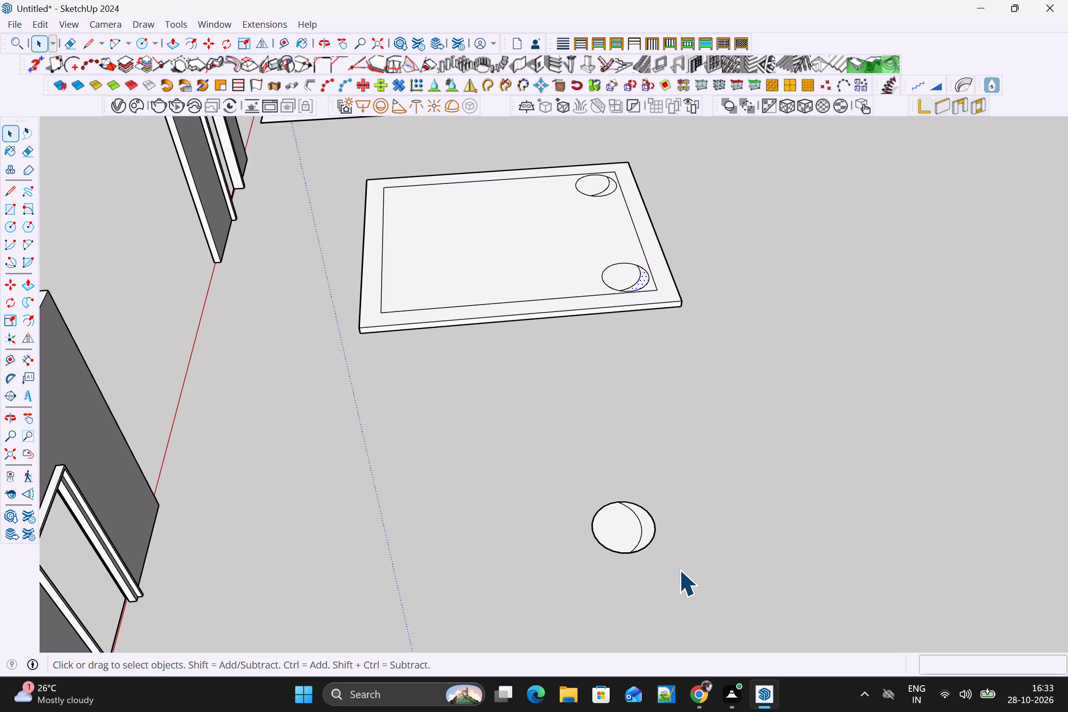
{"action": "scroll", "coordinate": [635, 291], "scroll_direction": "down", "scroll_amount": 4}
{"action": "scroll", "coordinate": [630, 278], "scroll_direction": "up", "scroll_amount": 4}
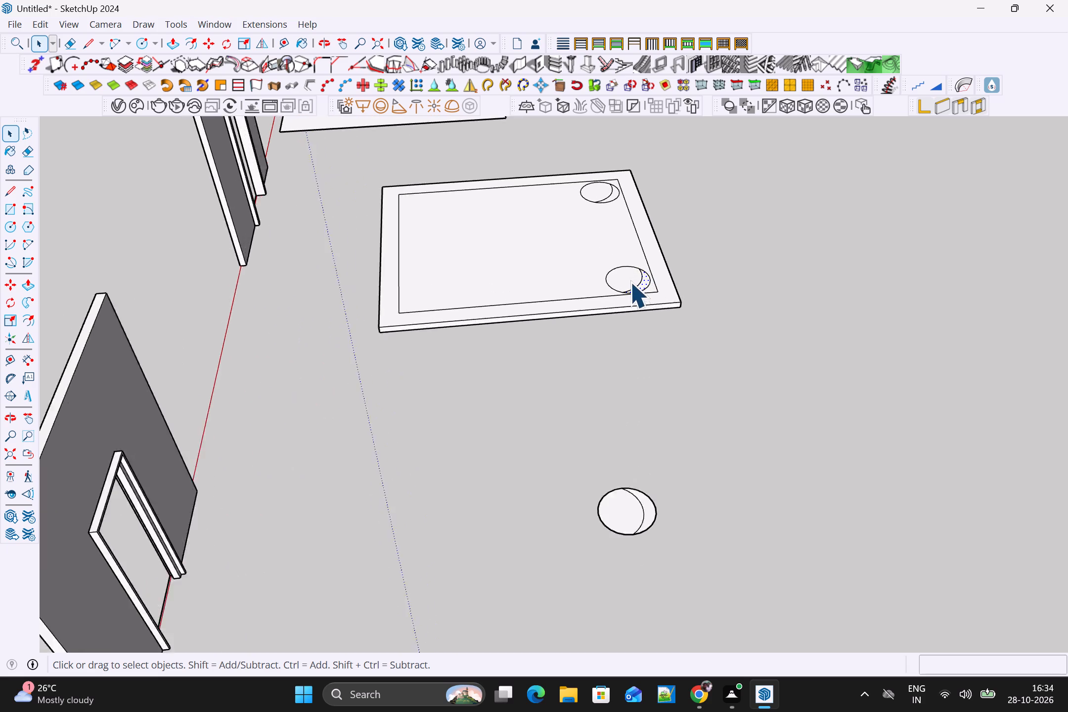
{"action": "key", "text": "ctrl+z"}
{"action": "key", "text": "ctrl+z"}
{"action": "key", "text": "ctrl+z"}
{"action": "key", "text": "ctrl+z"}
{"action": "key", "text": "ctrl+z"}
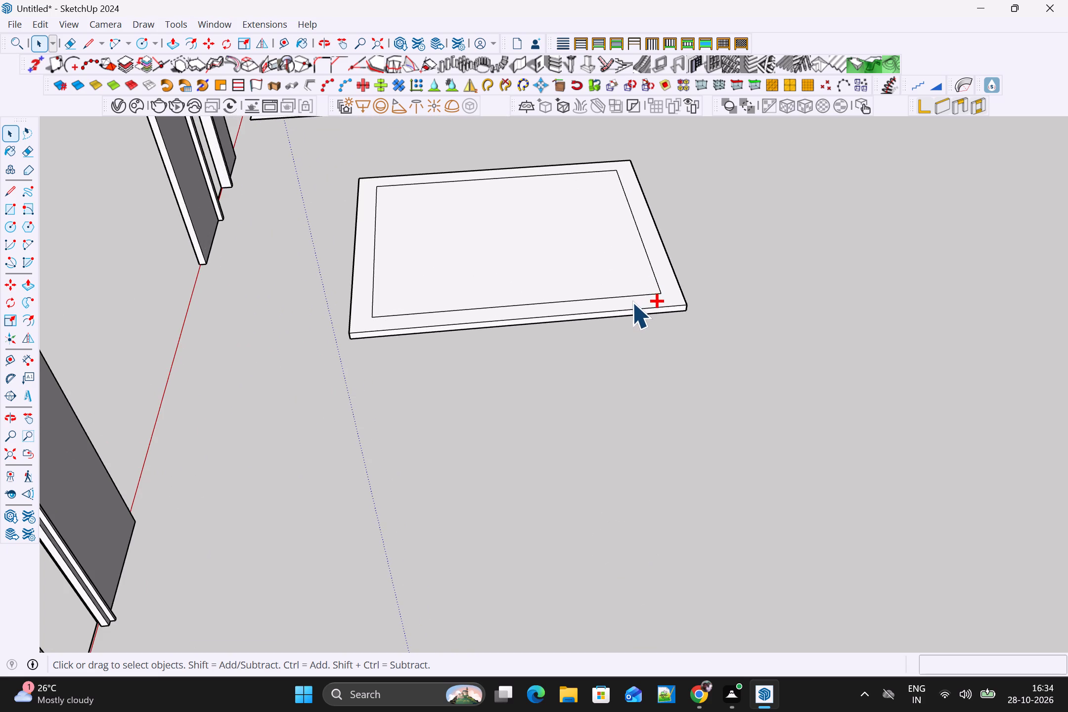
Draw a circle with a radius of about 1' 4 13/16" on the ground beside the bare slab.
{"action": "scroll", "coordinate": [679, 439], "scroll_direction": "down", "scroll_amount": 4}
{"action": "key", "text": "c"}
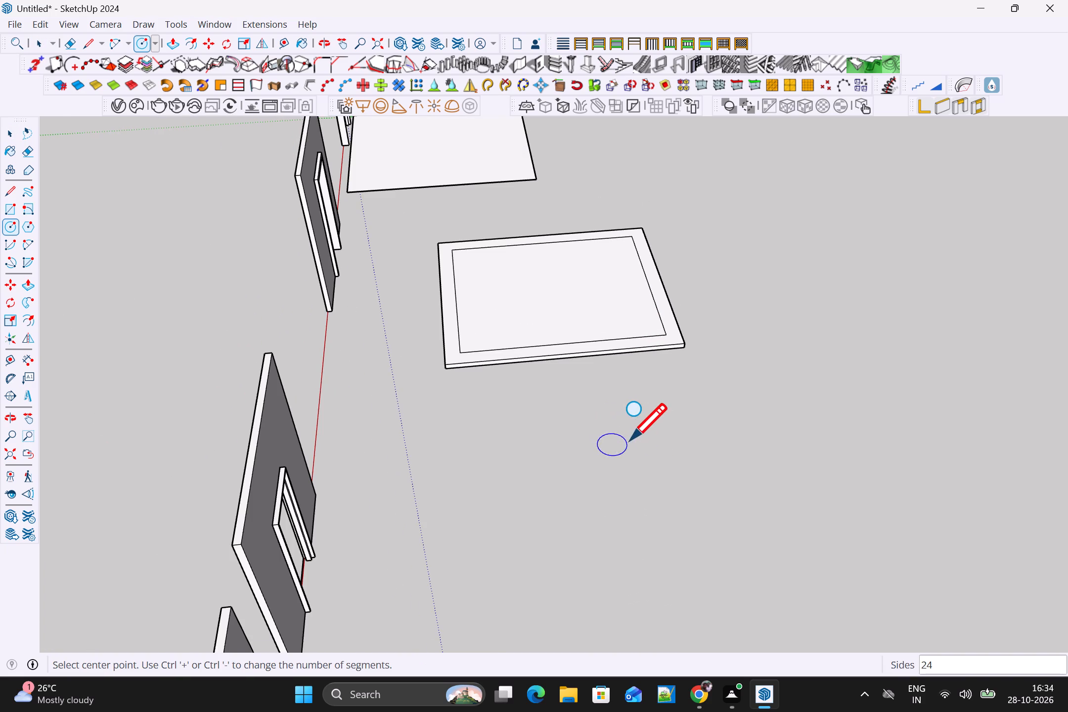
{"action": "left_click", "coordinate": [649, 414]}
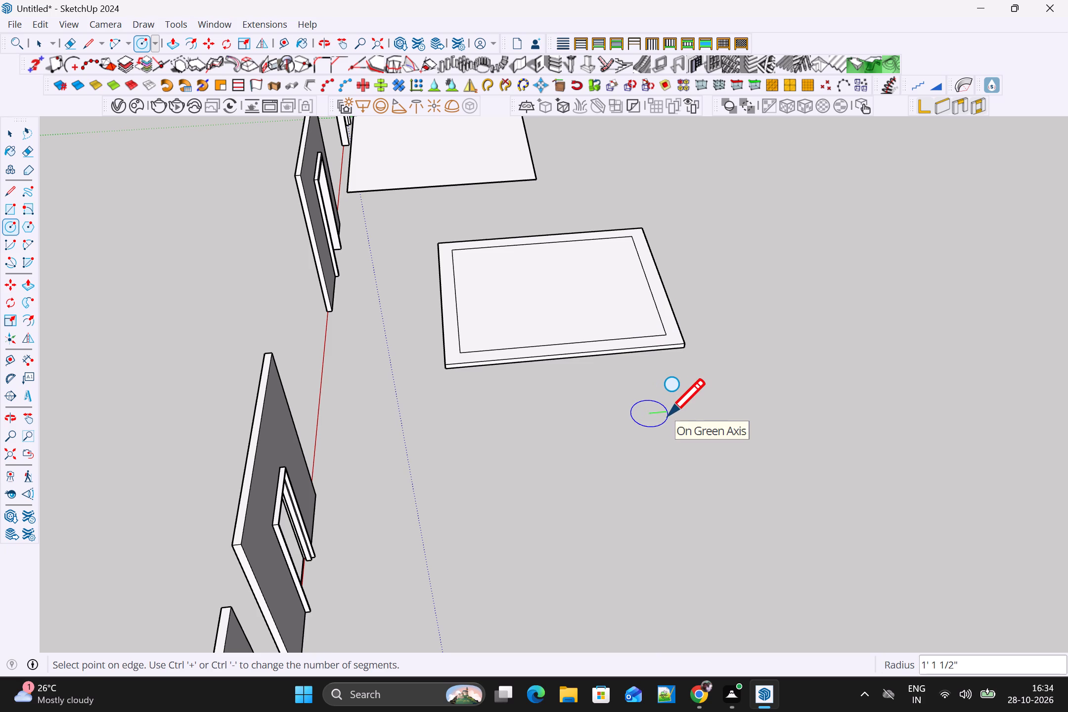
{"action": "left_click", "coordinate": [672, 414]}
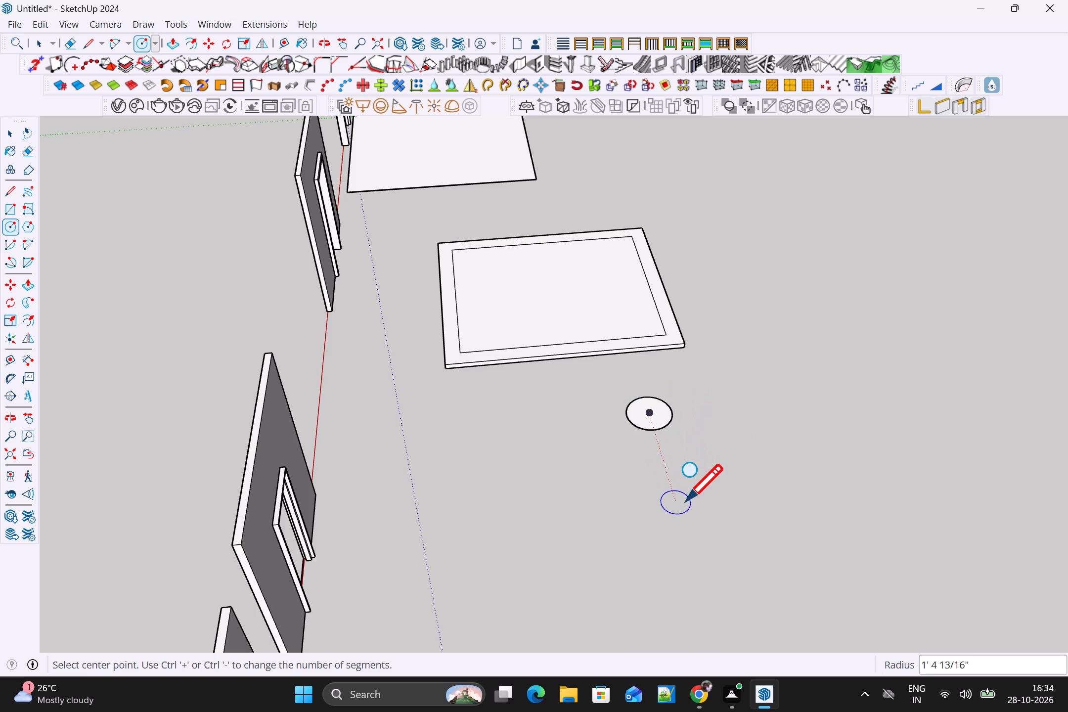
Draw a two-point arc across the circle between opposite rim points, bulging towards one side to outline a crescent.
{"action": "key", "text": "a"}
{"action": "left_click", "coordinate": [650, 430]}
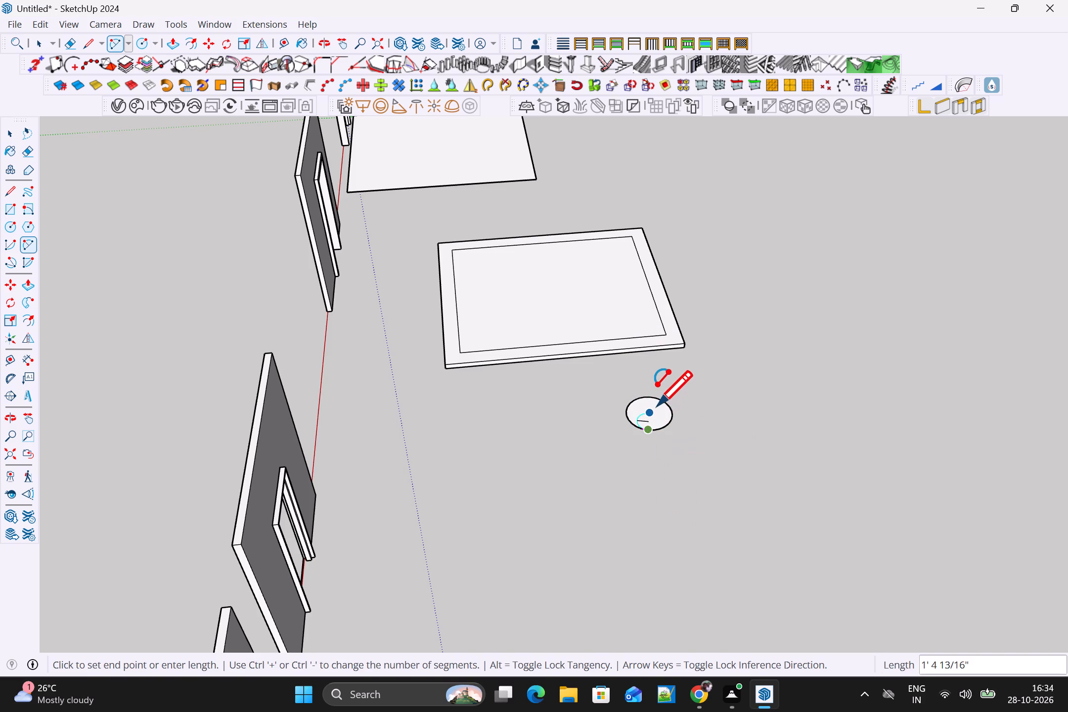
{"action": "left_click", "coordinate": [652, 398]}
{"action": "scroll", "coordinate": [670, 410], "scroll_direction": "up", "scroll_amount": 5}
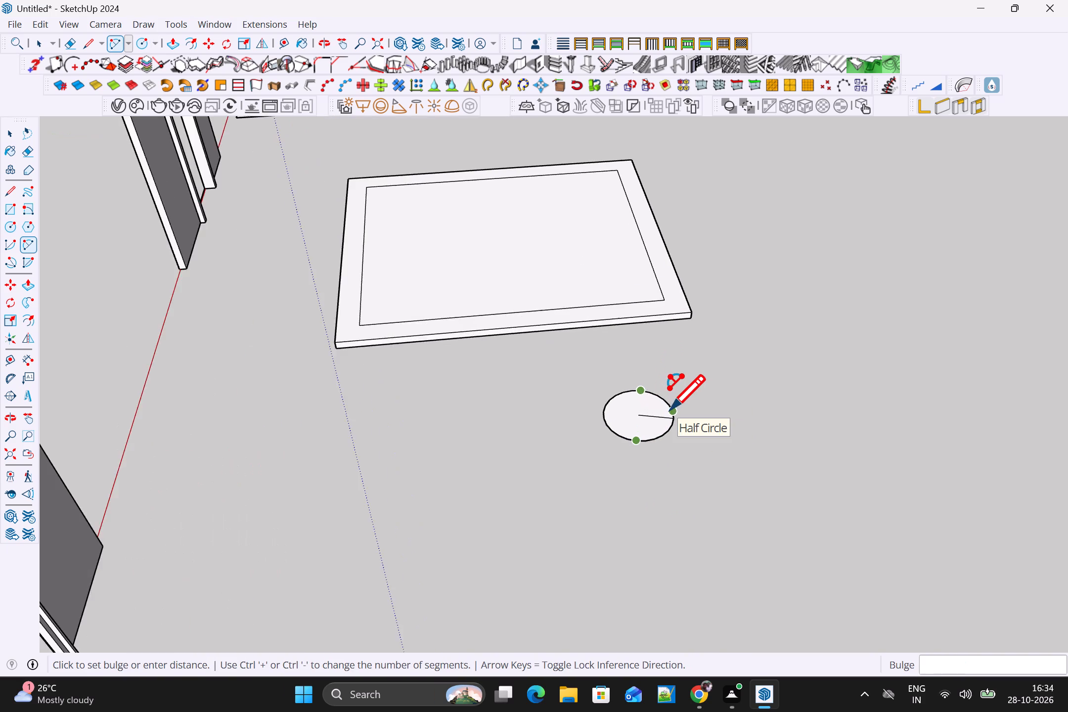
{"action": "scroll", "coordinate": [670, 410], "scroll_direction": "up", "scroll_amount": 4}
{"action": "left_click", "coordinate": [654, 411]}
{"action": "scroll", "coordinate": [699, 440], "scroll_direction": "down", "scroll_amount": 2}
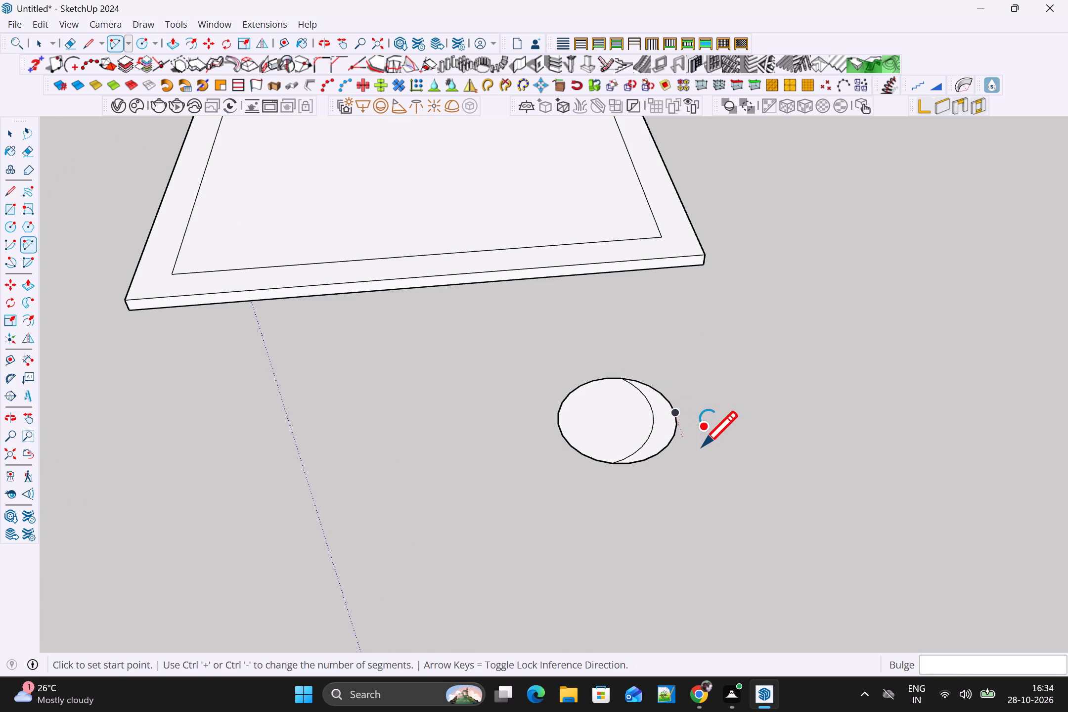
Erase the circle's rim on the larger side of the arc, leaving only the crescent face.
{"action": "scroll", "coordinate": [702, 446], "scroll_direction": "down", "scroll_amount": 1}
{"action": "key", "text": "space"}
{"action": "key", "text": "e"}
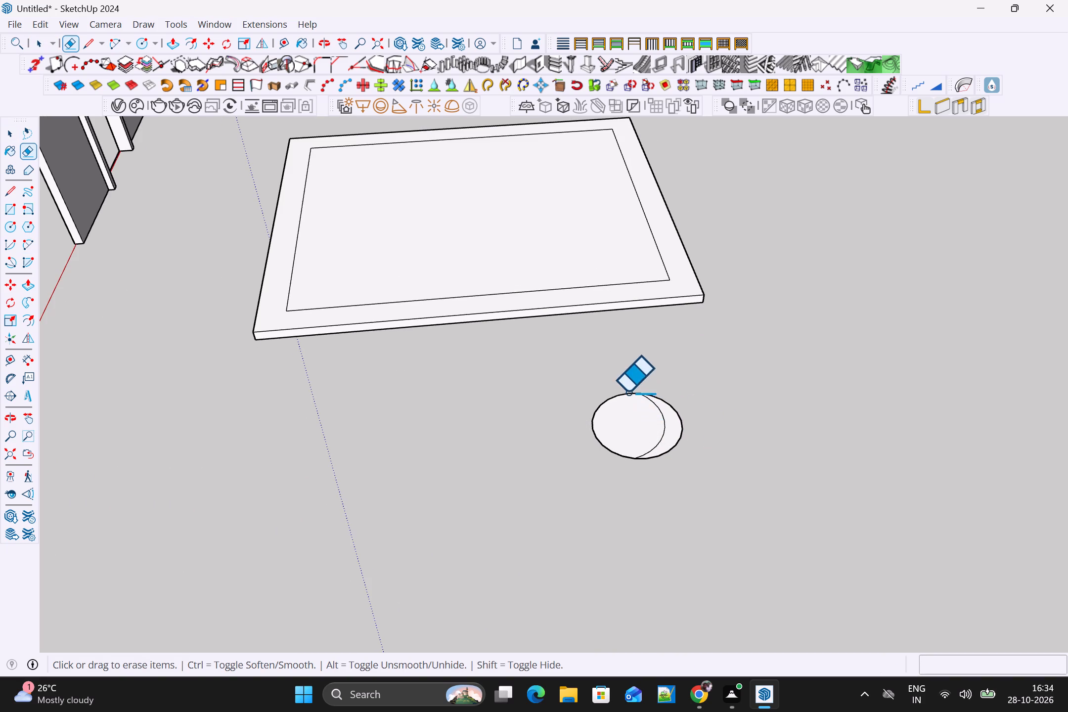
{"action": "left_click_drag", "start_coordinate": [627, 385], "coordinate": [608, 444]}
{"action": "scroll", "coordinate": [613, 444], "scroll_direction": "up", "scroll_amount": 2}
{"action": "scroll", "coordinate": [620, 478], "scroll_direction": "down", "scroll_amount": 3}
{"action": "middle_click_drag", "start_coordinate": [645, 495], "coordinate": [691, 510]}
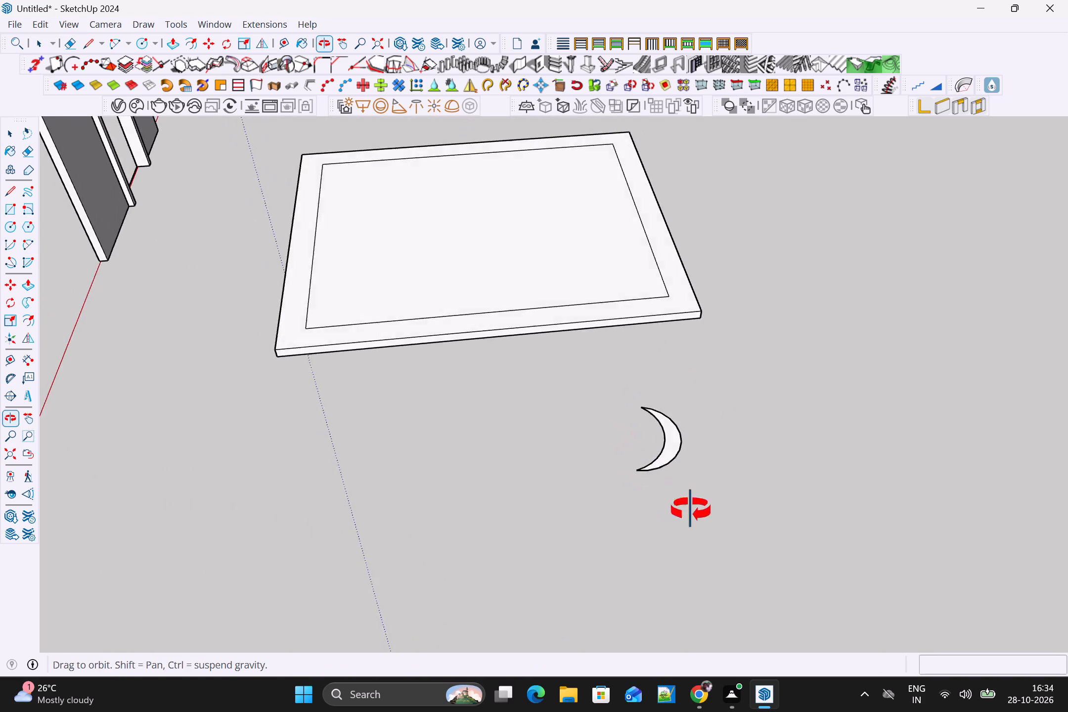
{"action": "middle_click_drag", "start_coordinate": [691, 510], "coordinate": [771, 508]}
Select the whole crescent with its edges and make it a group.
{"action": "key", "text": "m"}
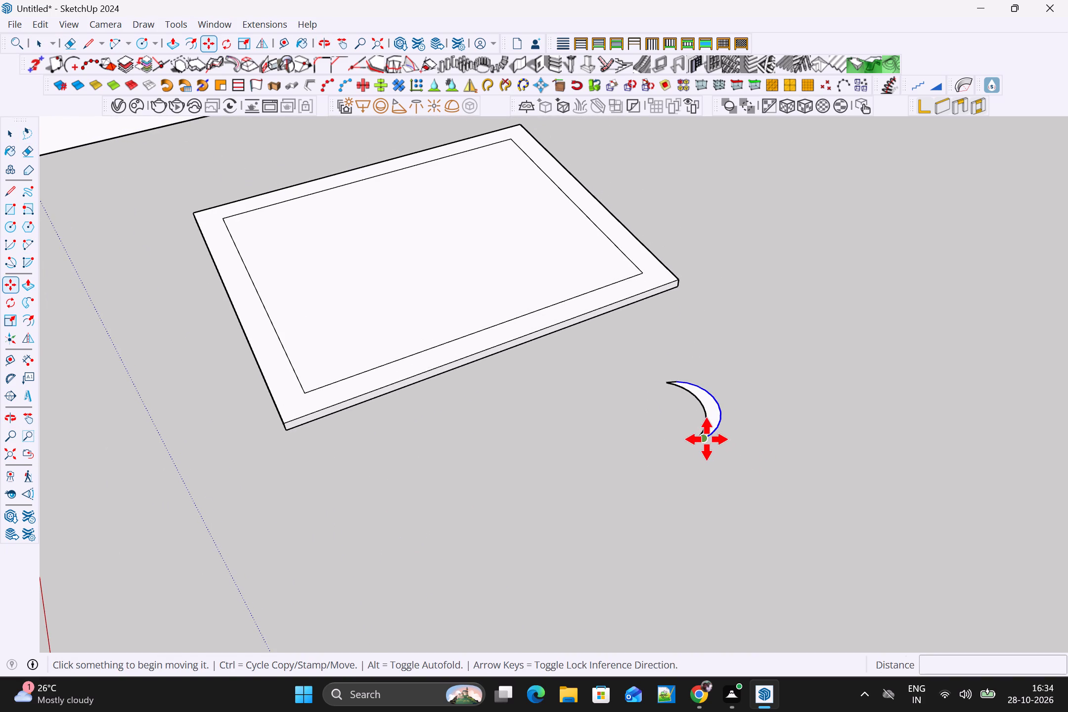
{"action": "key", "text": "space"}
{"action": "left_click", "coordinate": [727, 453]}
{"action": "triple_click", "coordinate": [706, 422]}
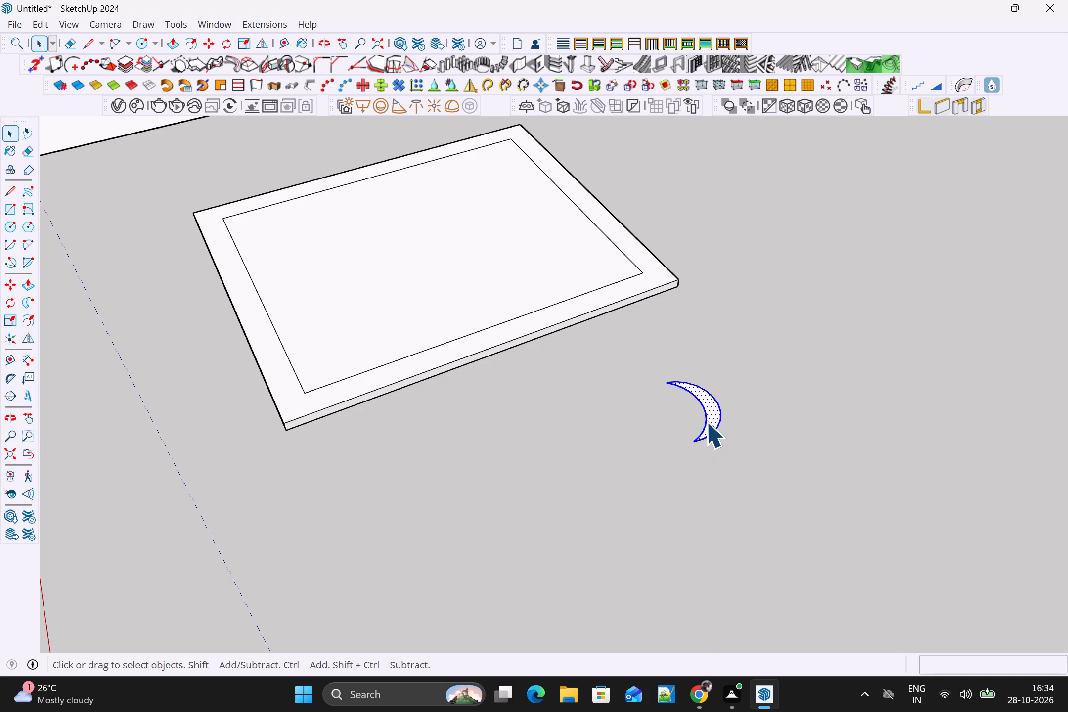
{"action": "right_click", "coordinate": [706, 422]}
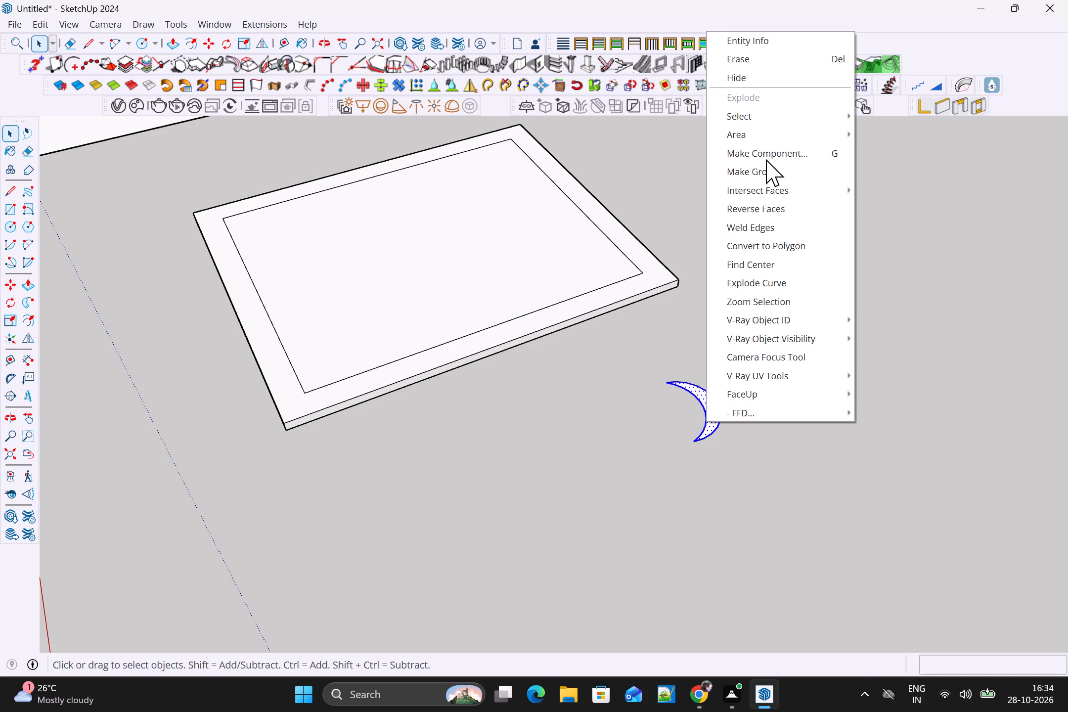
{"action": "left_click", "coordinate": [772, 175]}
Move the crescent group by its tip about 7' 10 7/8" onto the slab, into the nearest corner of the inner rectangle.
{"action": "key", "text": "m"}
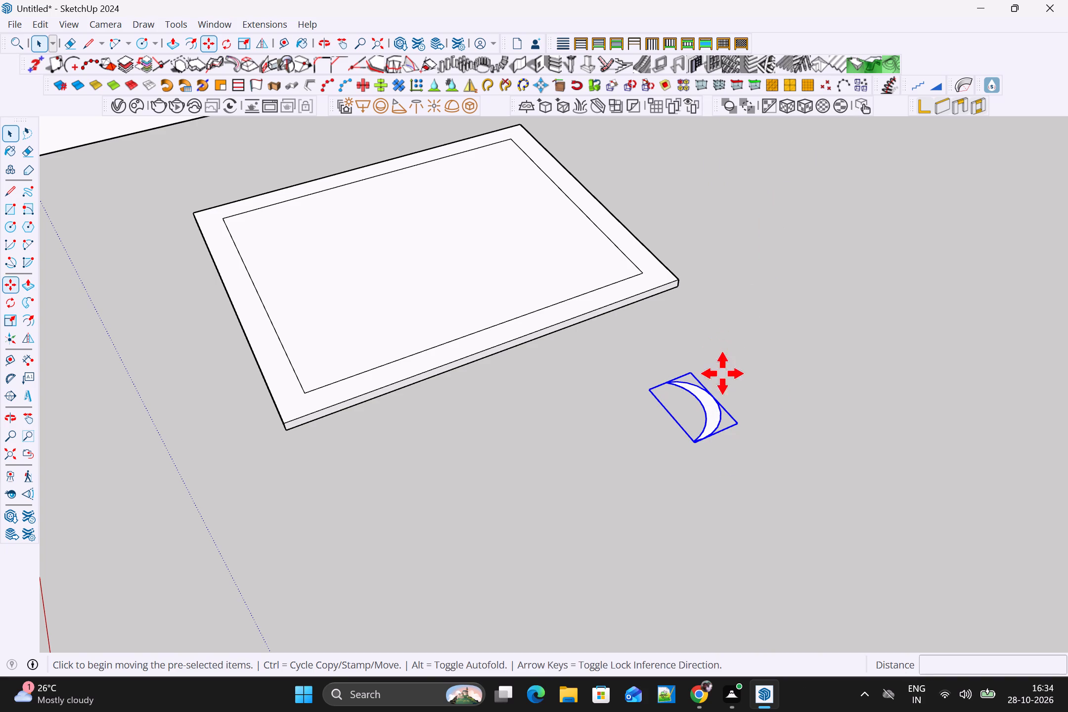
{"action": "left_click", "coordinate": [698, 439]}
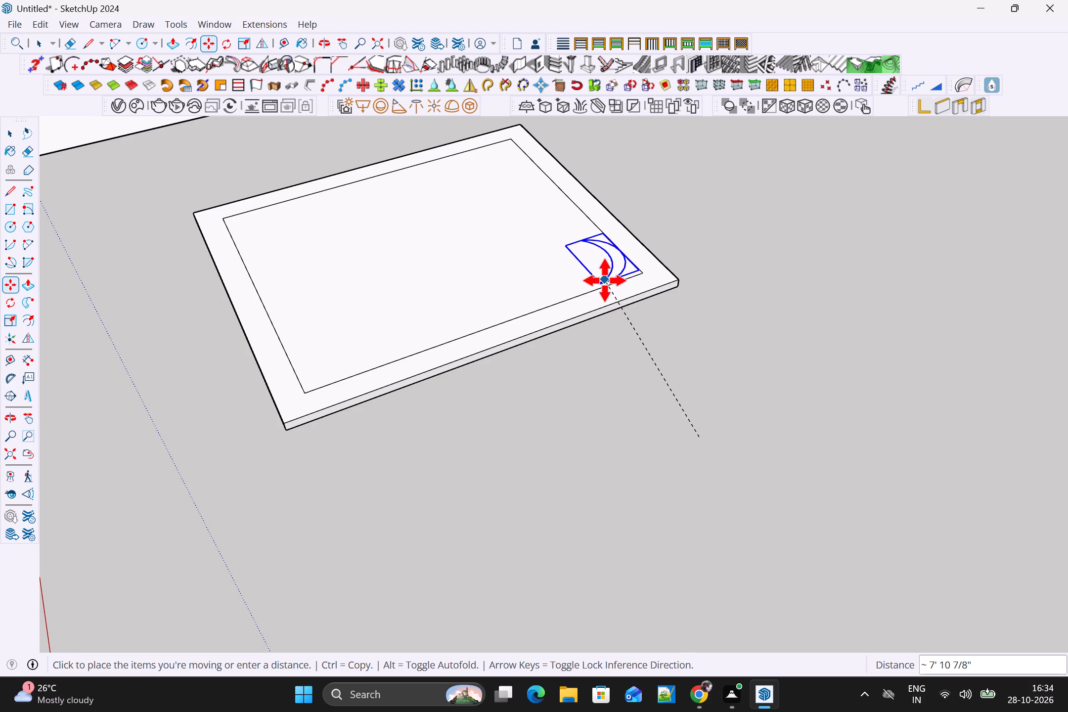
{"action": "left_click", "coordinate": [605, 280]}
Copy the crescent group about 8' 6 1/8" along the inner rectangle's short side to its adjacent far corner.
{"action": "scroll", "coordinate": [685, 305], "scroll_direction": "up", "scroll_amount": 7}
{"action": "left_click", "coordinate": [514, 261]}
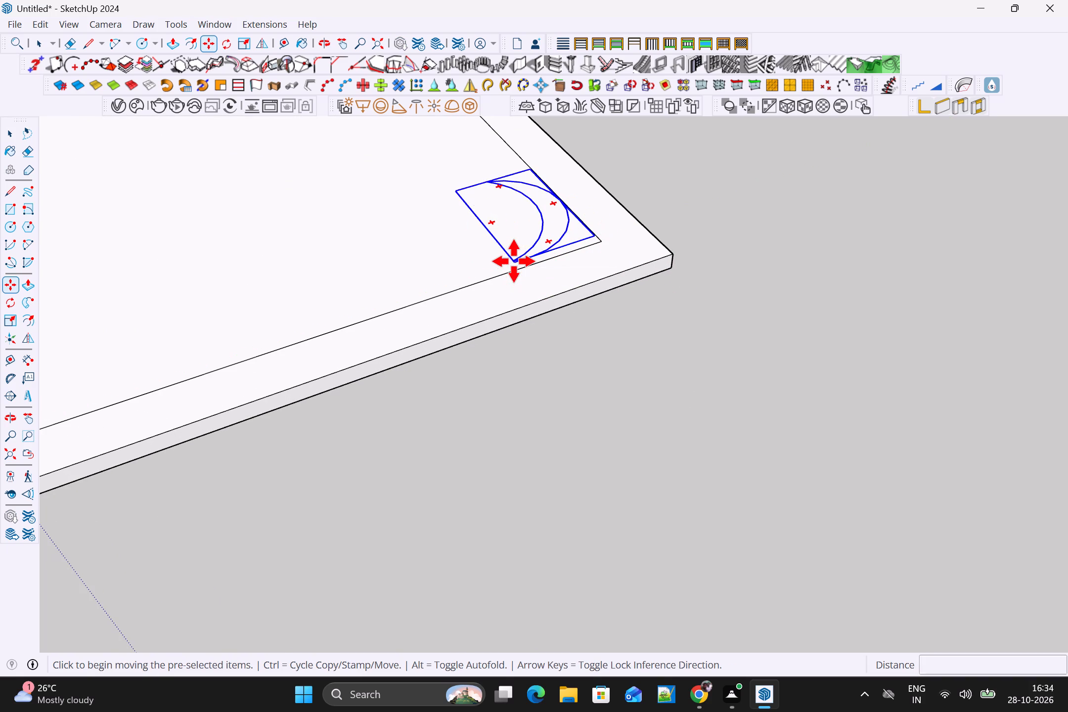
{"action": "scroll", "coordinate": [476, 191], "scroll_direction": "down", "scroll_amount": 5}
{"action": "scroll", "coordinate": [418, 170], "scroll_direction": "down", "scroll_amount": 3}
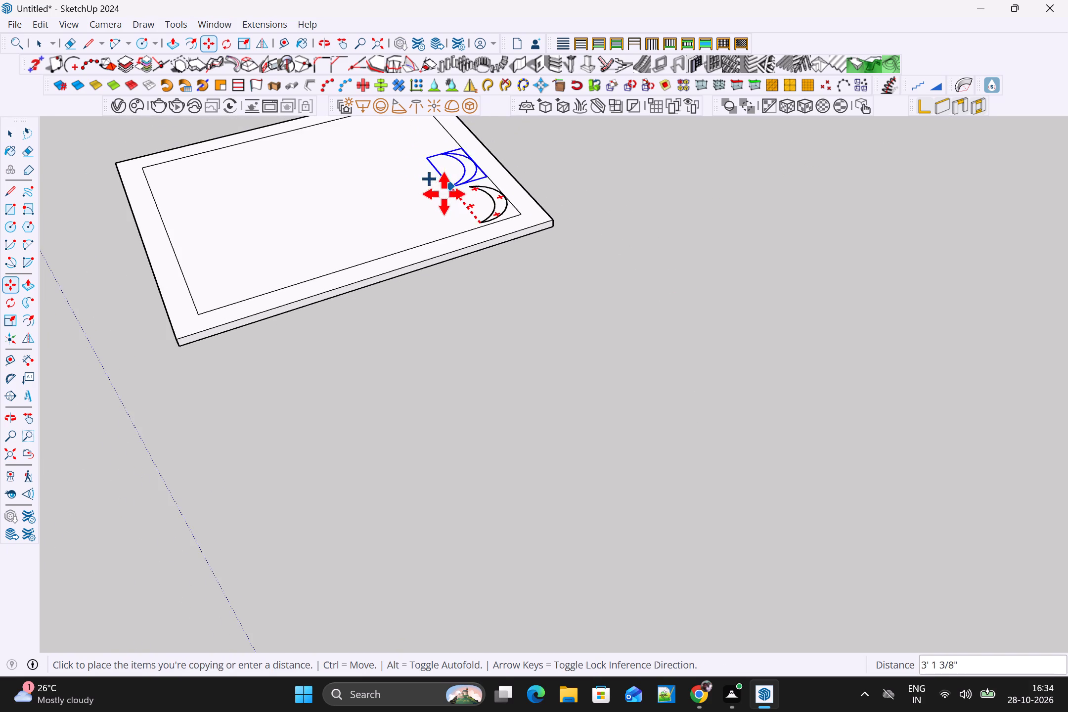
{"action": "middle_click_drag", "start_coordinate": [444, 195], "coordinate": [493, 338], "text": "shift"}
{"action": "scroll", "coordinate": [493, 338], "scroll_direction": "down", "scroll_amount": 1}
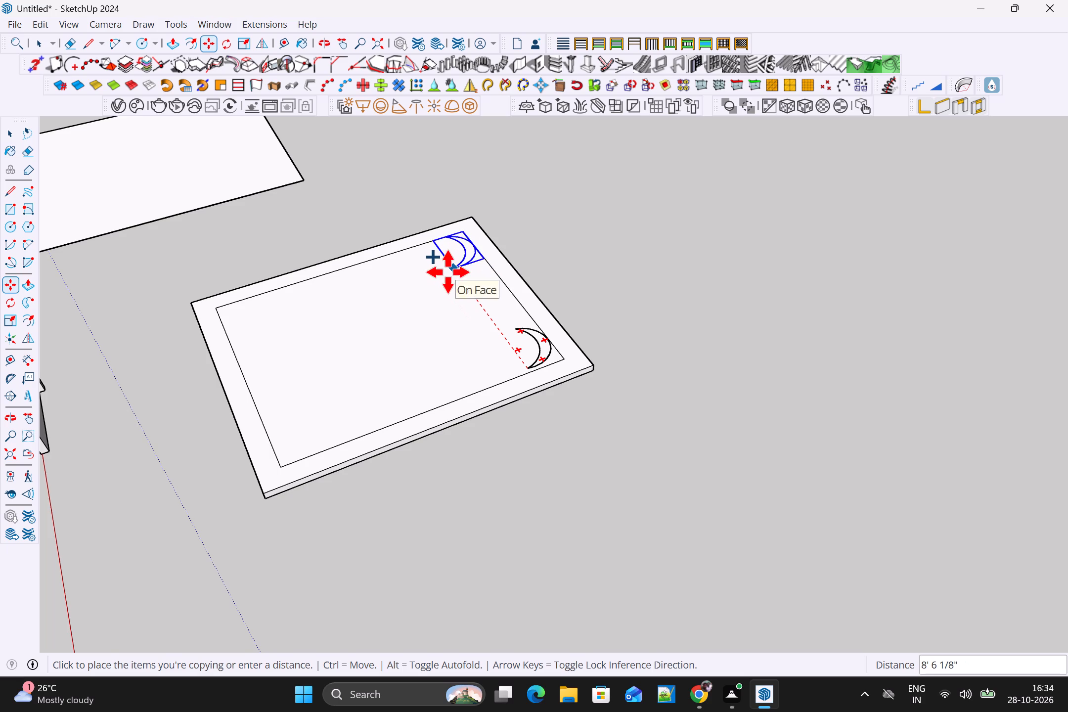
{"action": "left_click", "coordinate": [448, 271]}
{"action": "scroll", "coordinate": [488, 299], "scroll_direction": "up", "scroll_amount": 3}
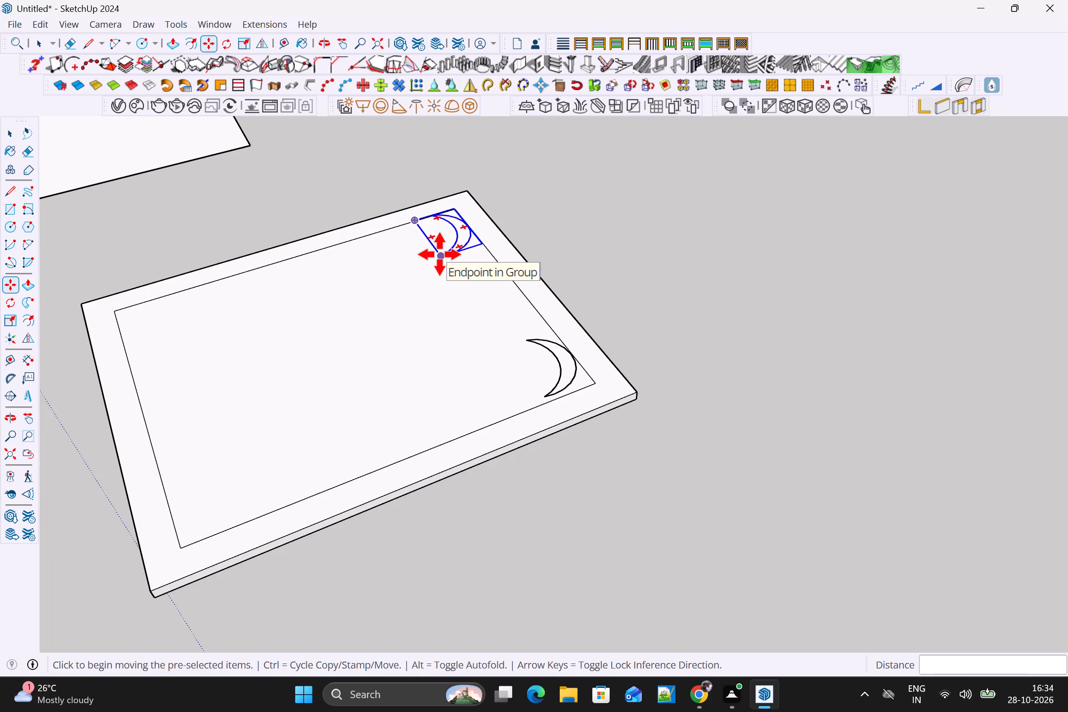
Copy the crescent group about 11' 2 1/4" along the inner rectangle's long side toward its third corner.
{"action": "left_click", "coordinate": [440, 254]}
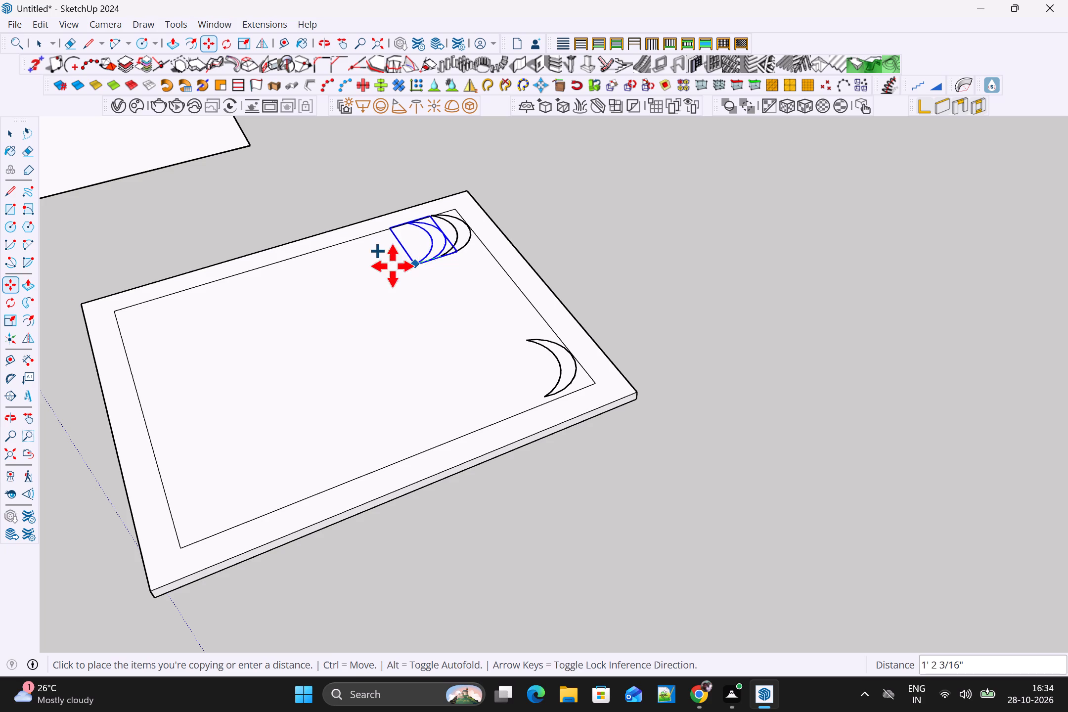
{"action": "left_click", "coordinate": [142, 350]}
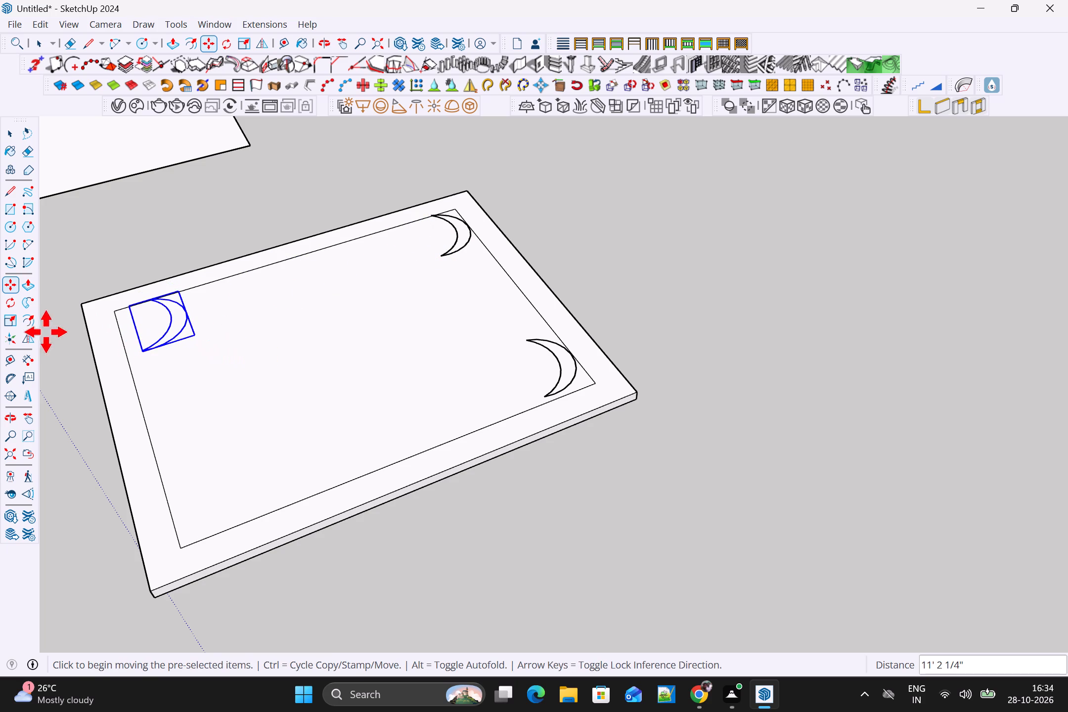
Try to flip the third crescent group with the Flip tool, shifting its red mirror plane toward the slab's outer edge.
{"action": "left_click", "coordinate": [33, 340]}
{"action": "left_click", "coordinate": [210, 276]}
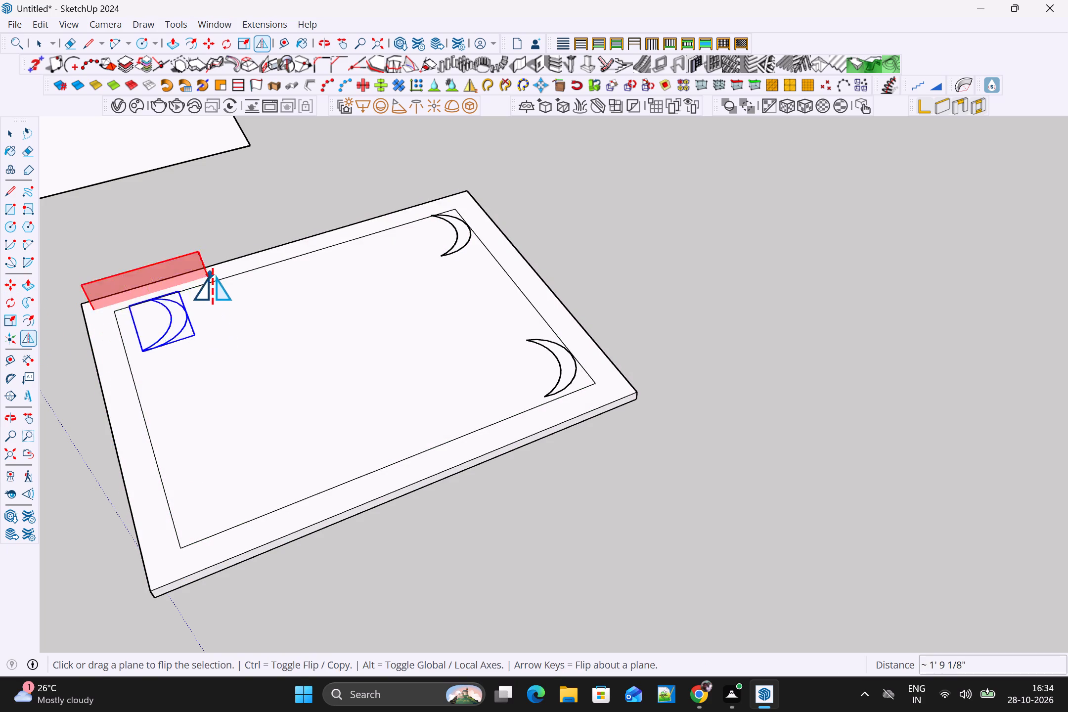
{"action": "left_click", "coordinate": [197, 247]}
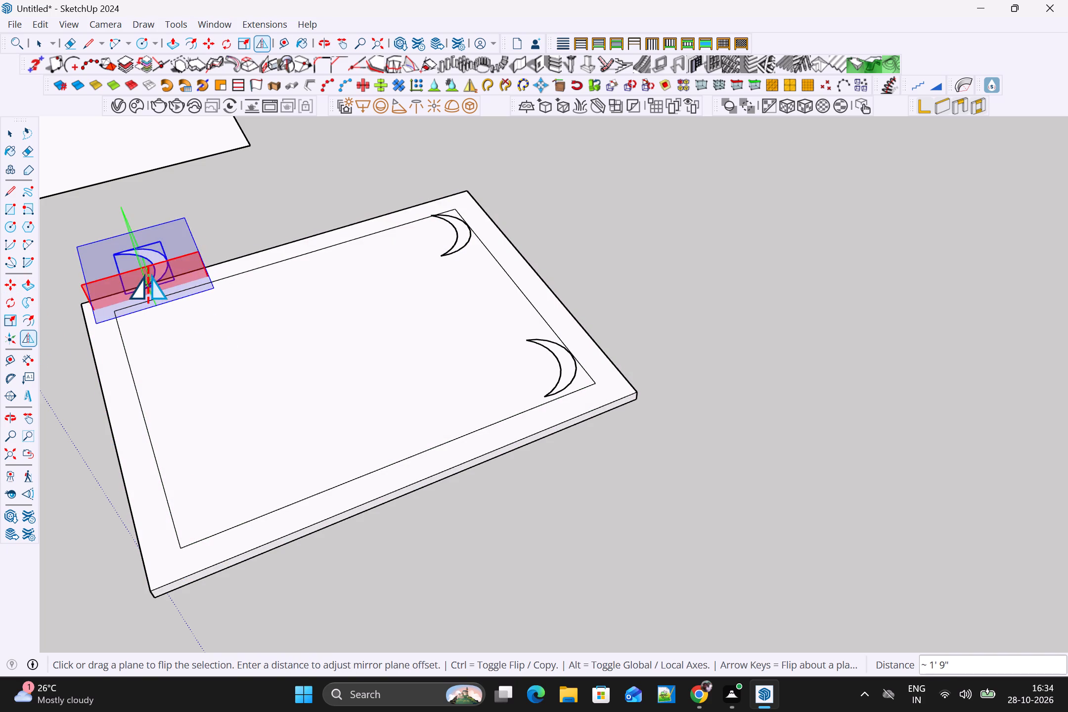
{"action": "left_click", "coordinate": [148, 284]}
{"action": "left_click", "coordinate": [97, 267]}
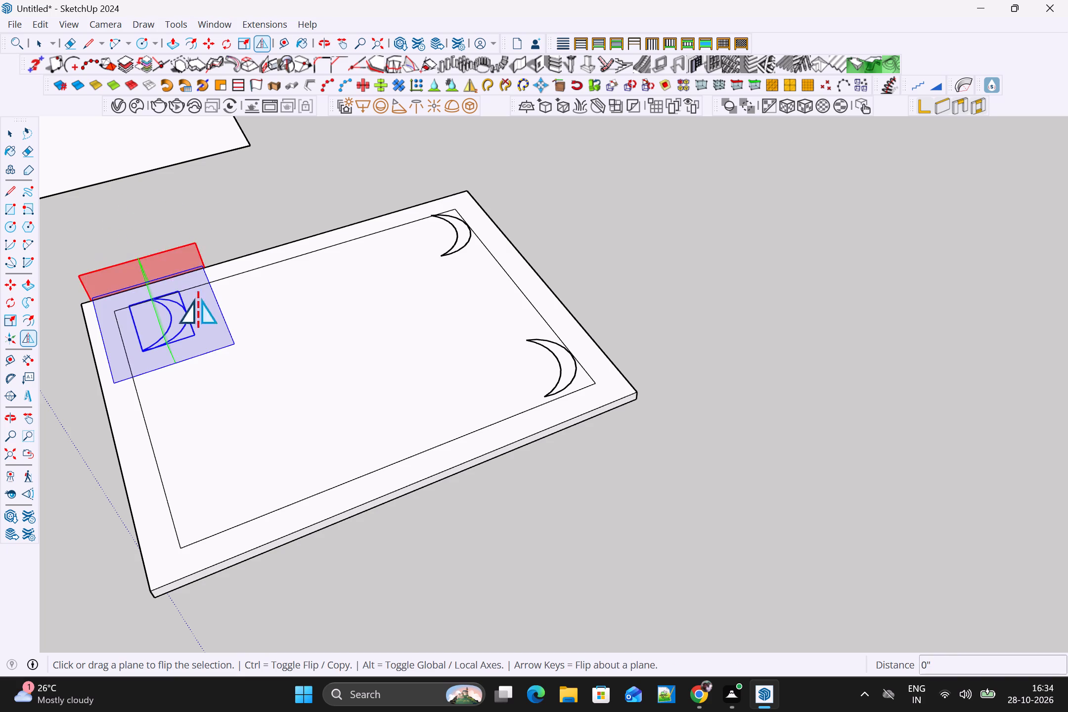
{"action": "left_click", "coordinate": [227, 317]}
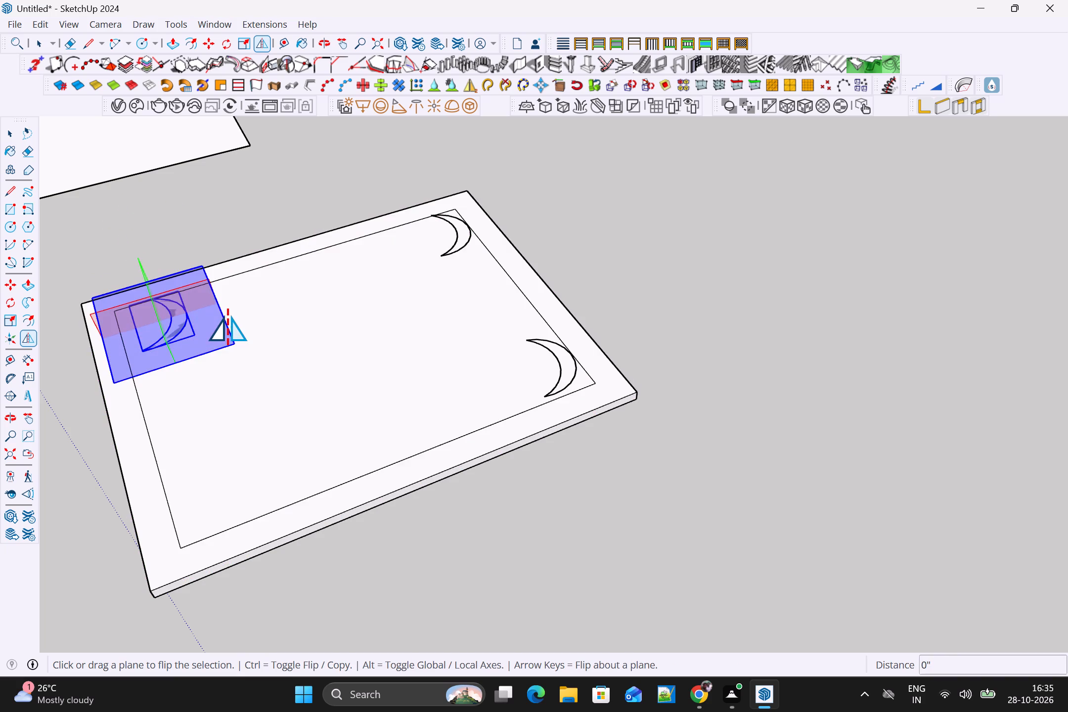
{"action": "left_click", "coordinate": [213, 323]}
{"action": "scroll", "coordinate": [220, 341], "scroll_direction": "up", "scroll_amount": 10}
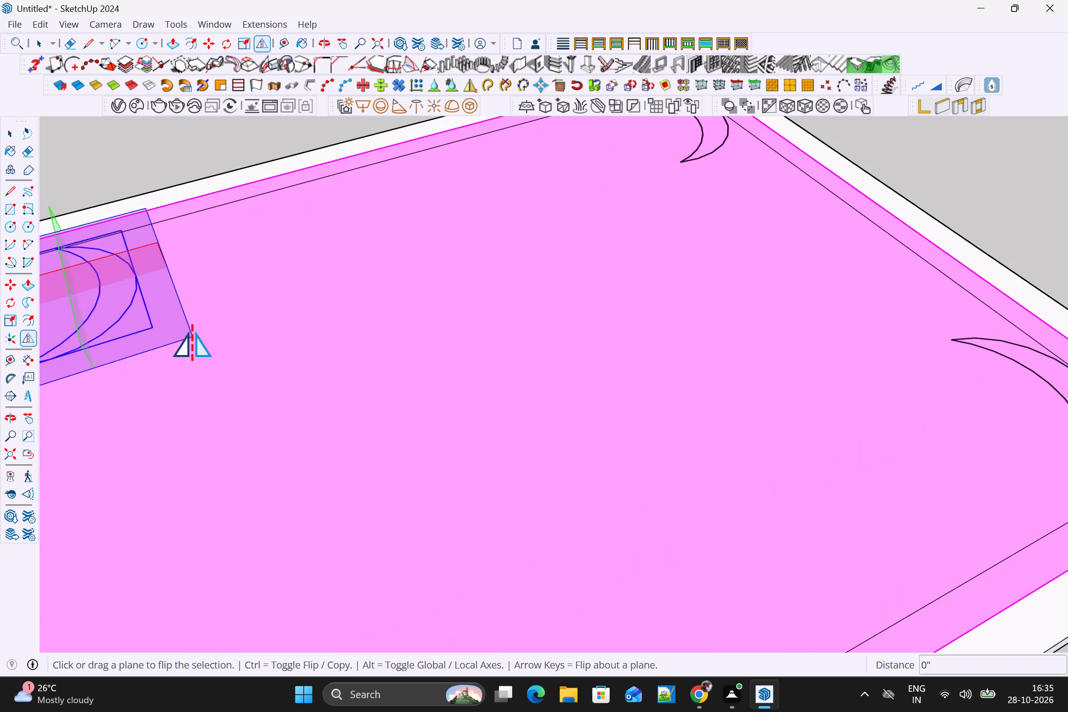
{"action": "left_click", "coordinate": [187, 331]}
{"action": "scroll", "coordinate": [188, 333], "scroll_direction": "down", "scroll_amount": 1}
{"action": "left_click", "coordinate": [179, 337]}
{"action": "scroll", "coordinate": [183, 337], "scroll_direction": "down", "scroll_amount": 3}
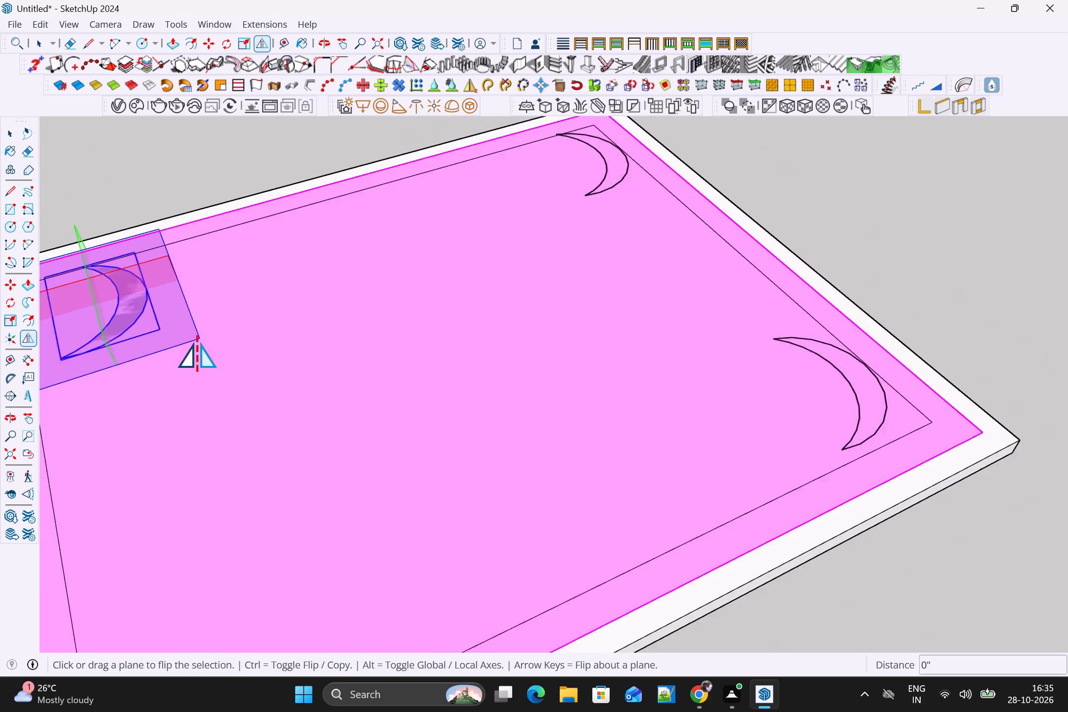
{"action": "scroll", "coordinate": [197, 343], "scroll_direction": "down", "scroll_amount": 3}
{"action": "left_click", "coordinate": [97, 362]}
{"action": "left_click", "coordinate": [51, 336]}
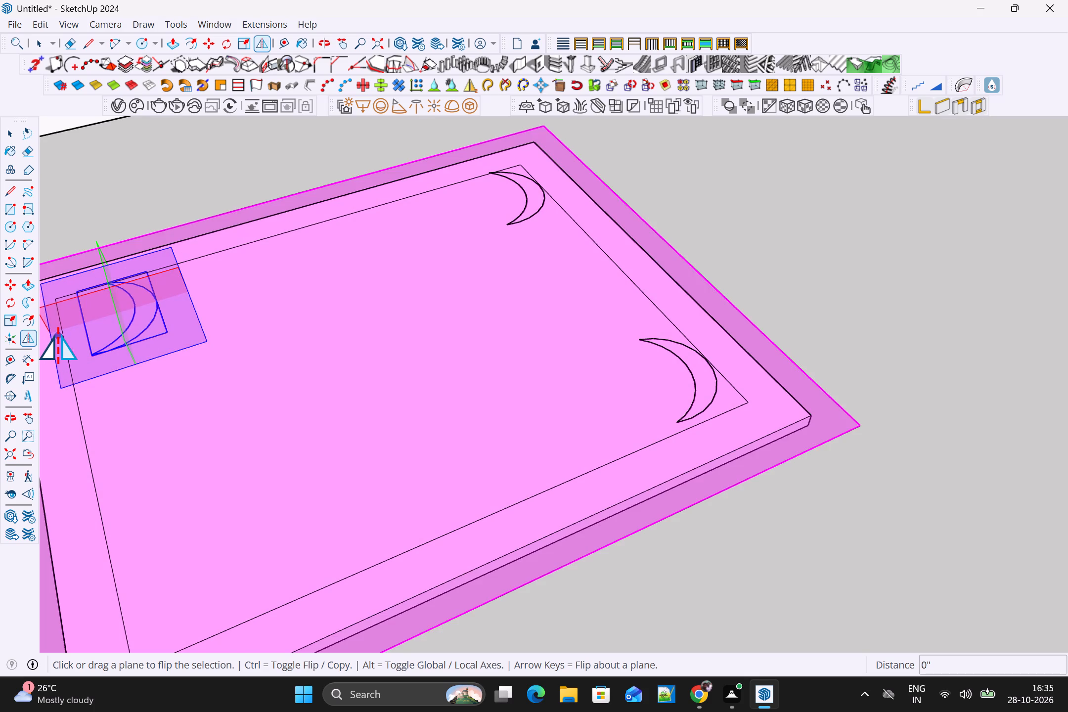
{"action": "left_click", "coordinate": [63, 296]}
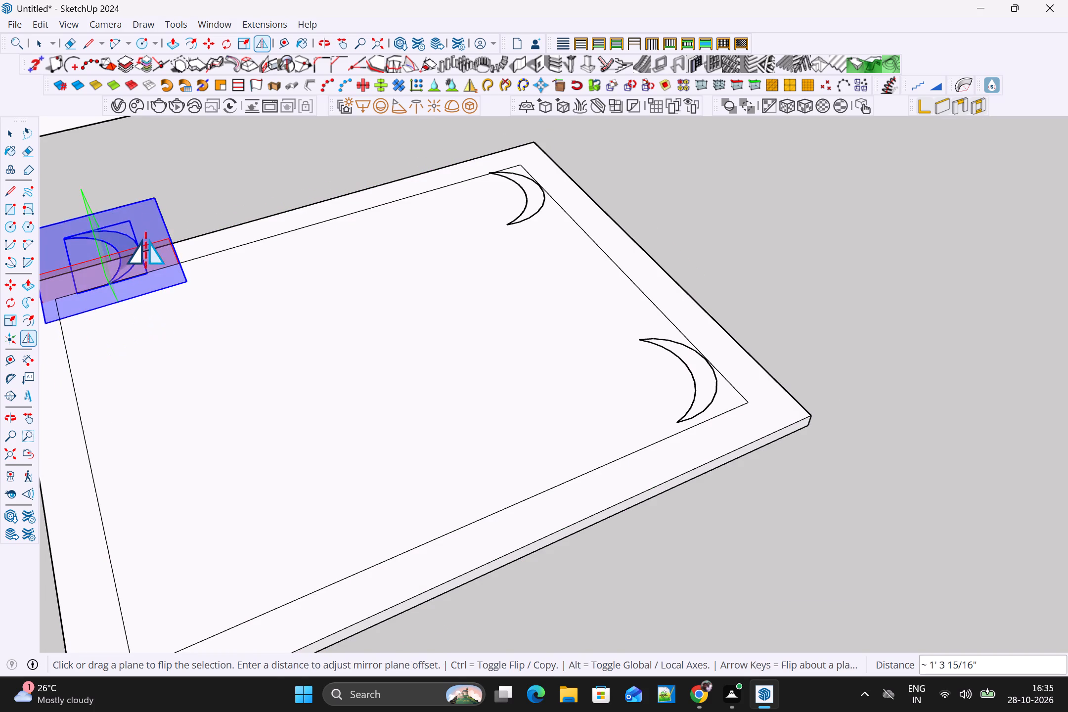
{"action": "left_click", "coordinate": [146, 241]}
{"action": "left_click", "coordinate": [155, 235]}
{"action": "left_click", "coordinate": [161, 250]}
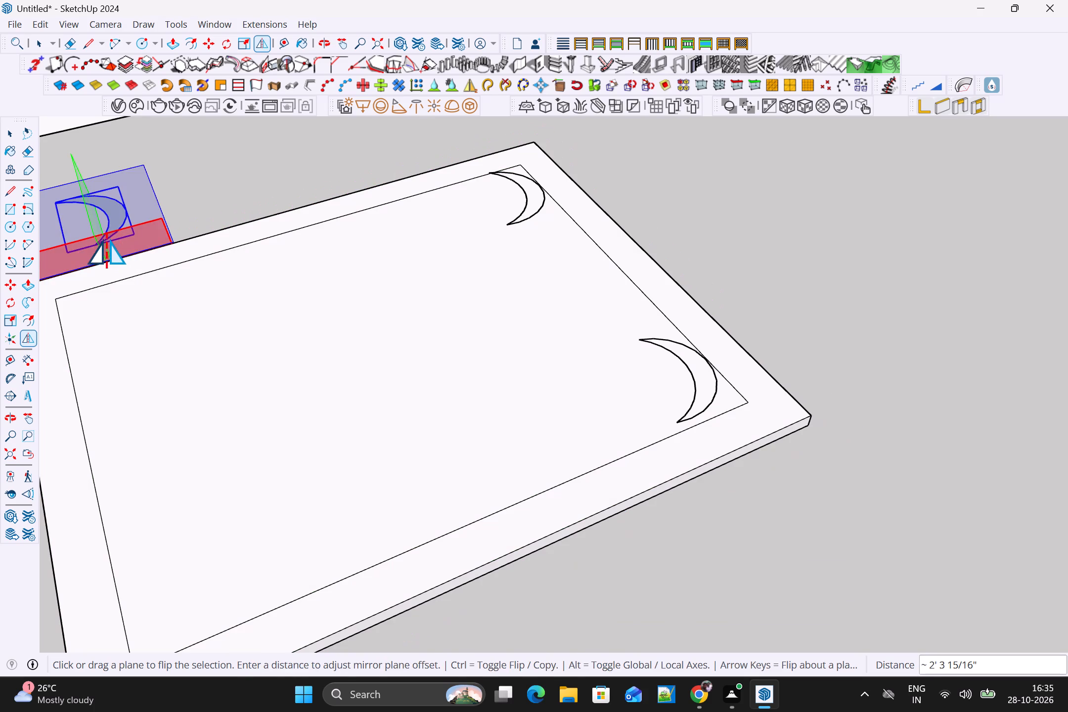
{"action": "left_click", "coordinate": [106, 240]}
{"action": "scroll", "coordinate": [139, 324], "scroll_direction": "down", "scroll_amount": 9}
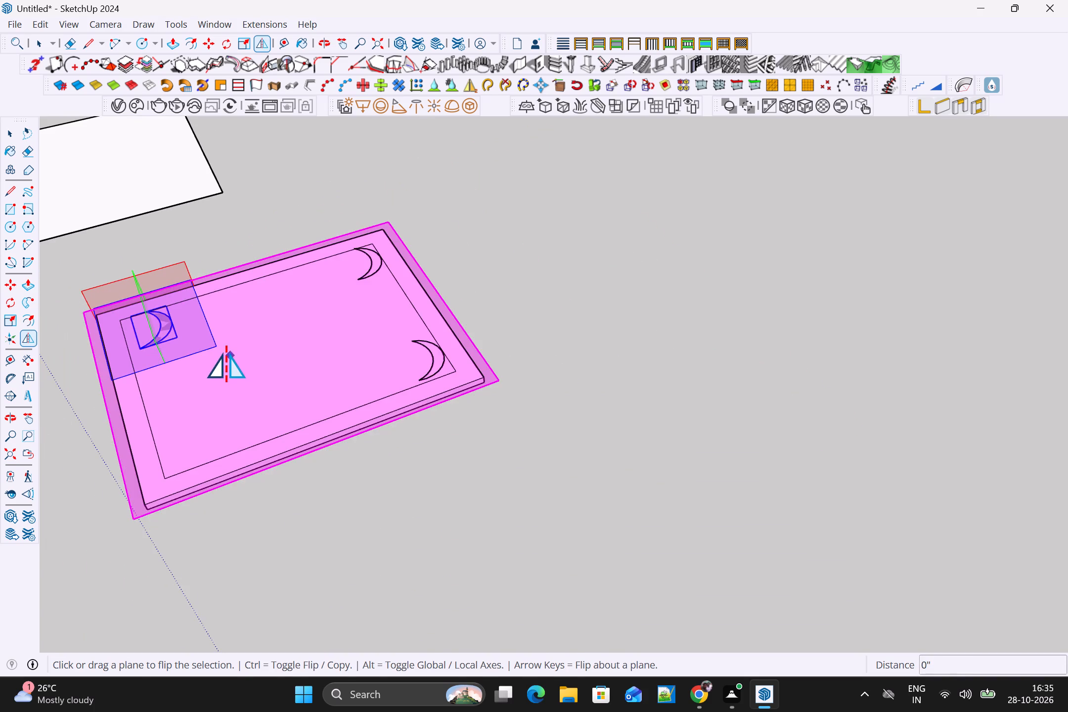
Flip the third crescent group in place about its green mirror plane so its curve faces the other way.
{"action": "middle_click_drag", "start_coordinate": [213, 345], "coordinate": [479, 328], "text": "shift"}
{"action": "middle_click_drag", "start_coordinate": [356, 377], "coordinate": [951, 469]}
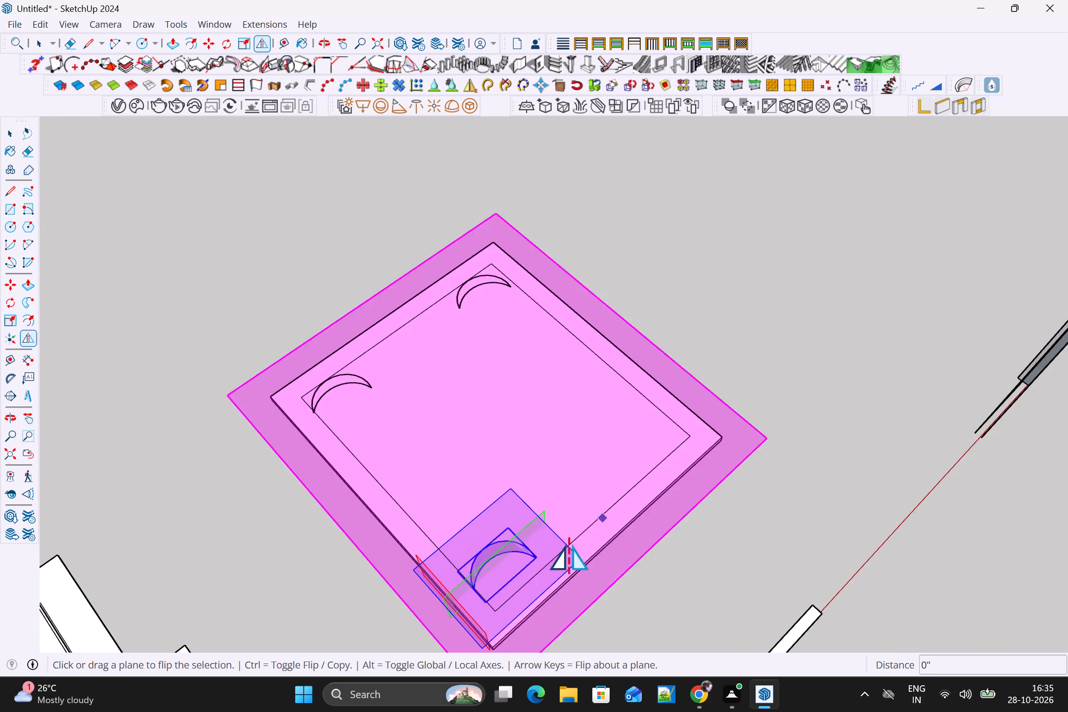
{"action": "middle_click_drag", "start_coordinate": [590, 562], "coordinate": [533, 316], "text": "shift"}
{"action": "left_click", "coordinate": [477, 337]}
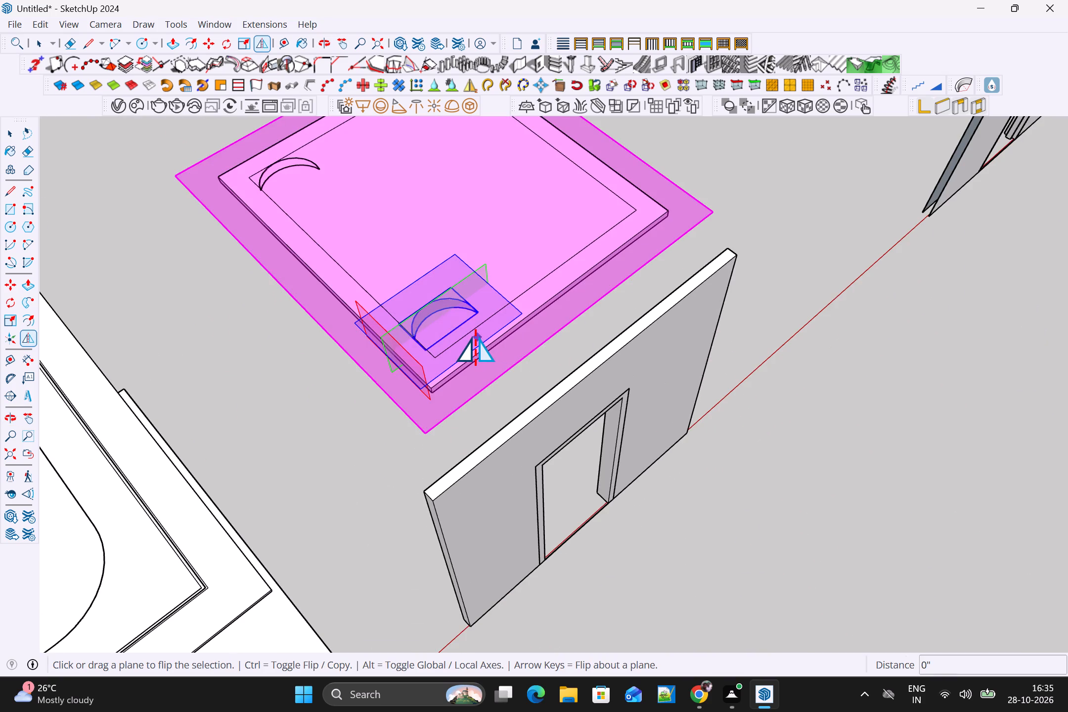
{"action": "left_click", "coordinate": [483, 334]}
{"action": "double_click", "coordinate": [483, 334]}
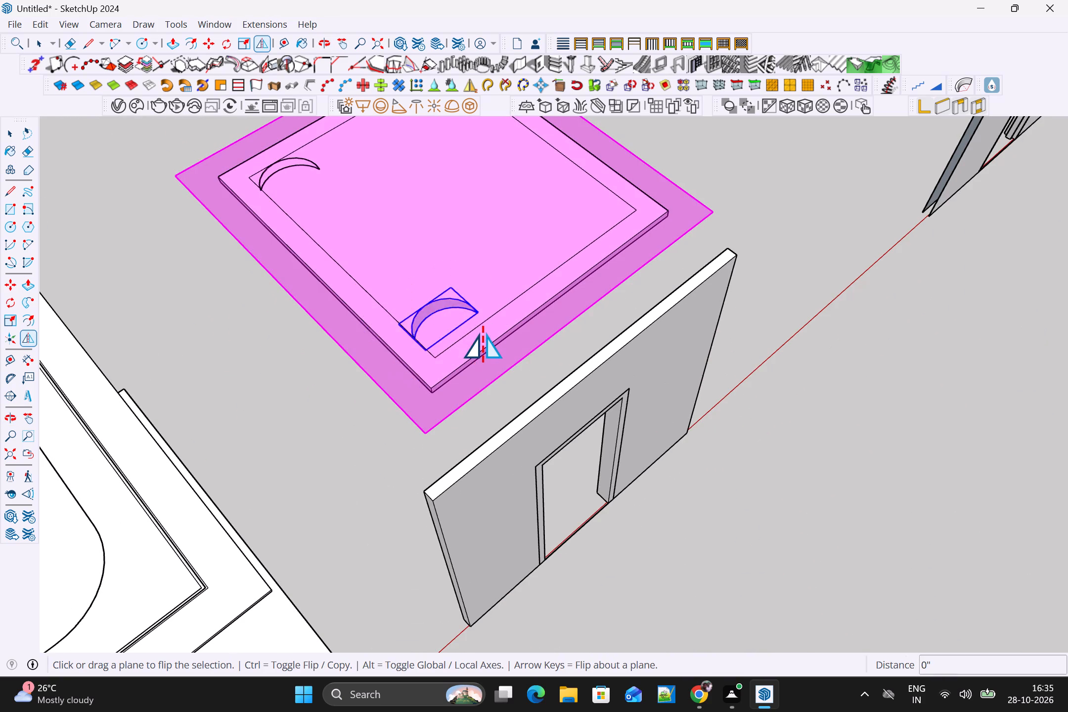
{"action": "left_click", "coordinate": [459, 350]}
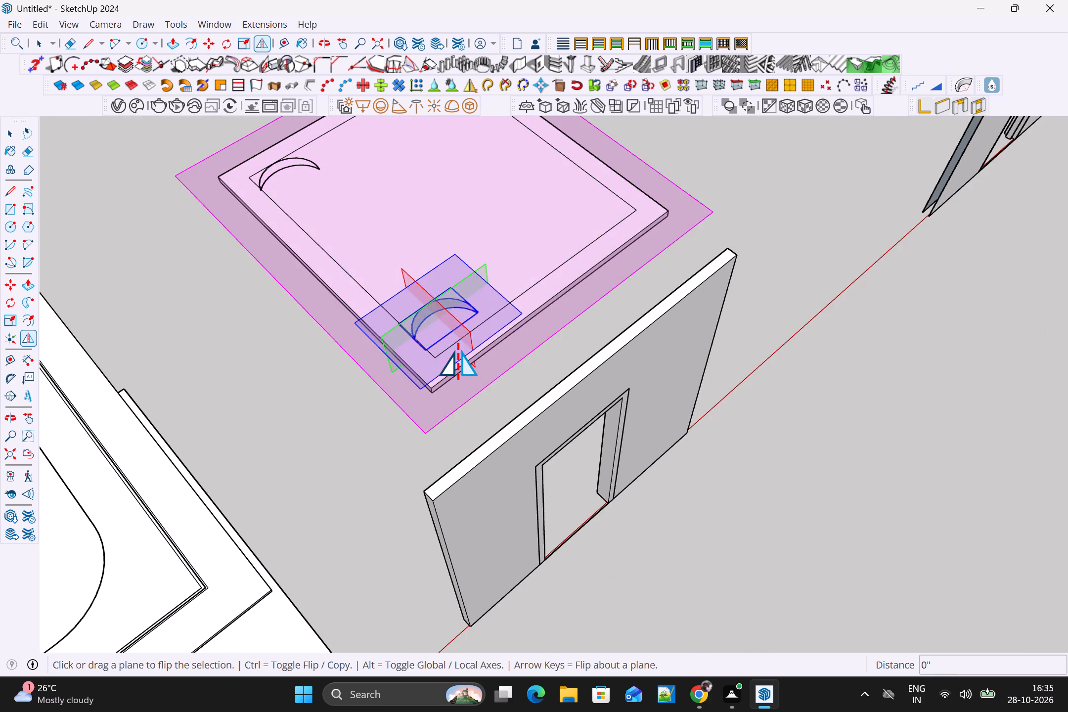
{"action": "left_click", "coordinate": [424, 311]}
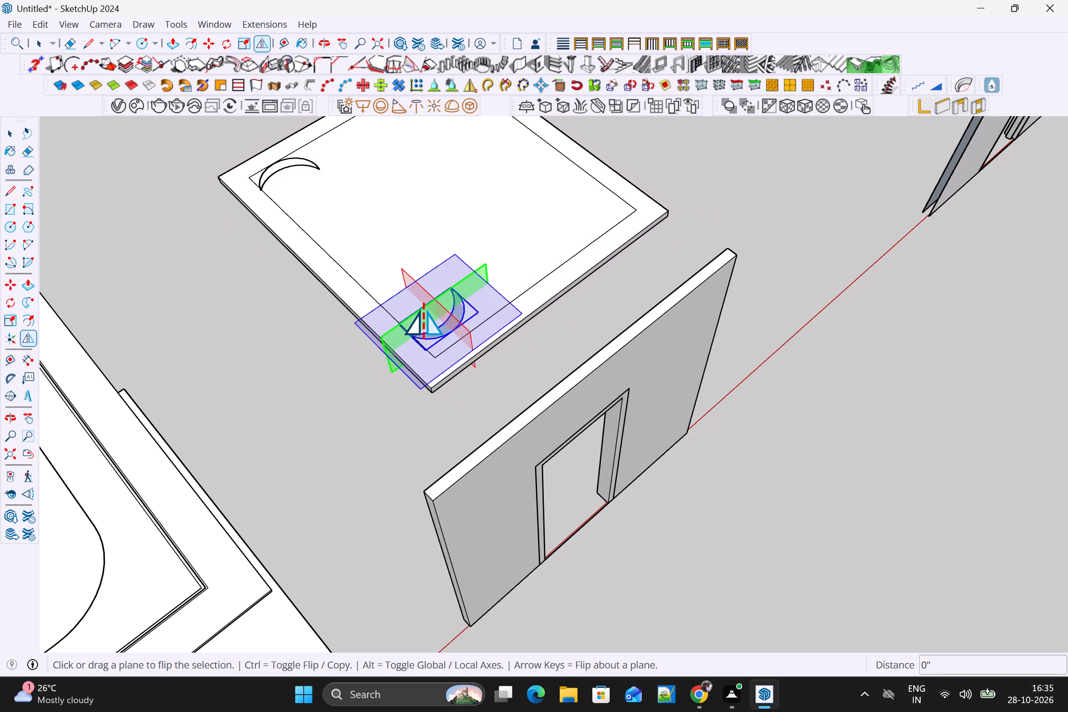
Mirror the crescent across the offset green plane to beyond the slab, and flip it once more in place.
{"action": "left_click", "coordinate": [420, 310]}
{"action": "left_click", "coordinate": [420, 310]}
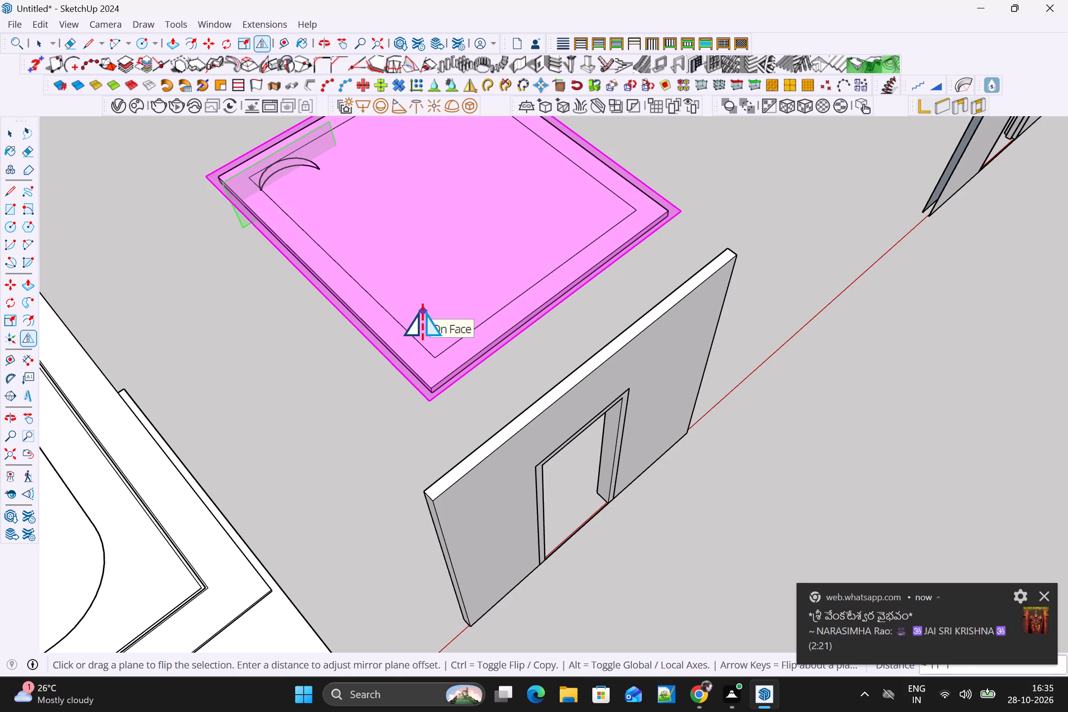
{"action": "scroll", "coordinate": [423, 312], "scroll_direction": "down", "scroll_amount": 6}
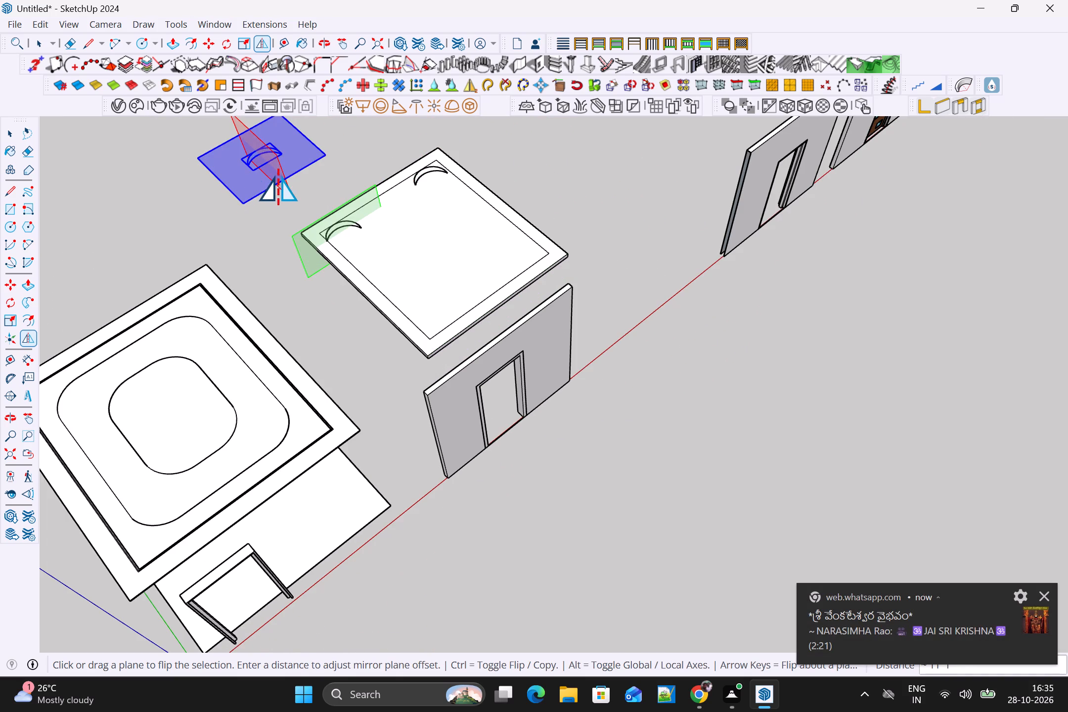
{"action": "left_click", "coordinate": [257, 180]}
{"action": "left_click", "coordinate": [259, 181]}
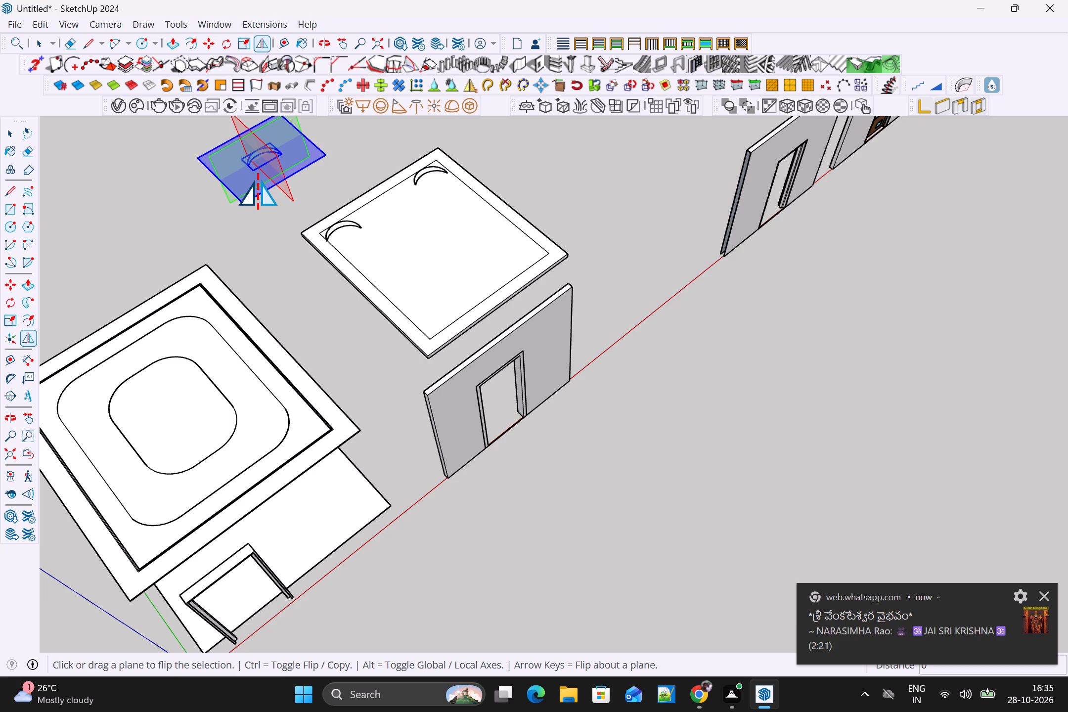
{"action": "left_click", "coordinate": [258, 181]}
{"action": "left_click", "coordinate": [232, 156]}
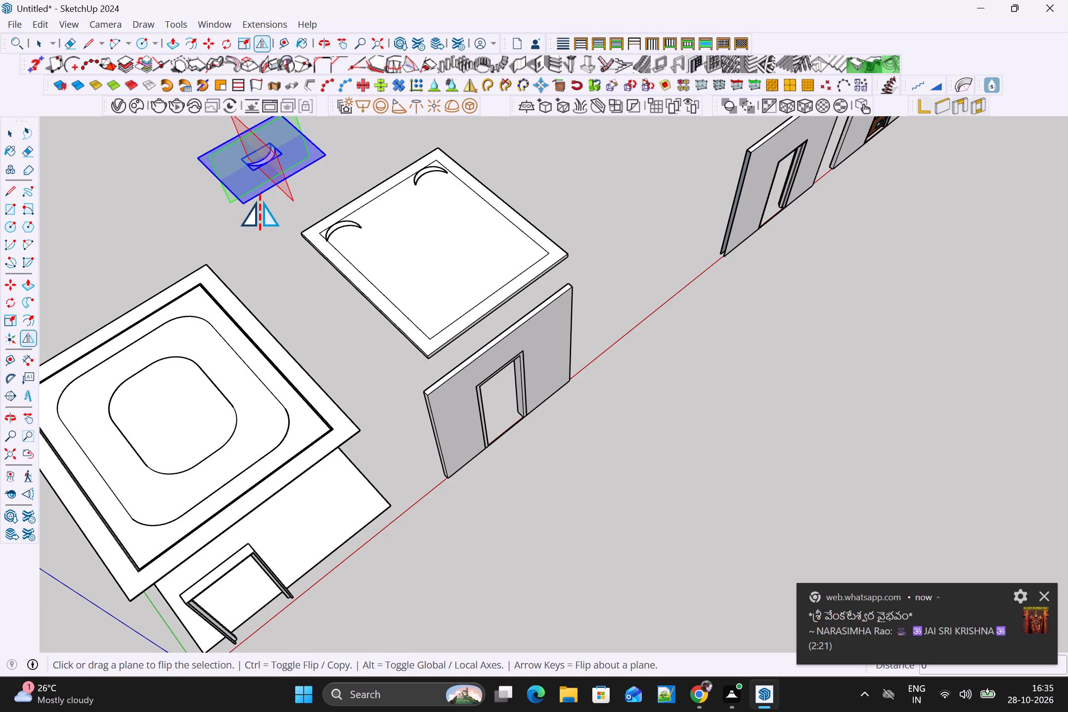
Move the flipped crescent group by its bounding corner back onto the slab, against the inner rectangle's edge at the empty third corner.
{"action": "key", "text": "space"}
{"action": "left_click", "coordinate": [255, 169]}
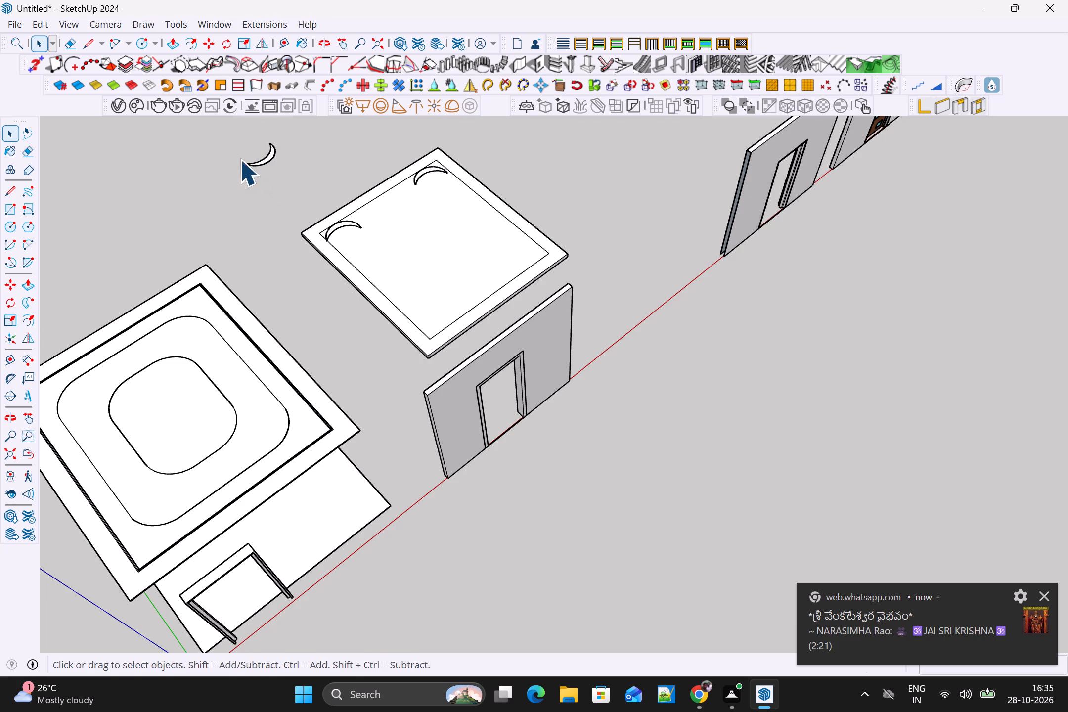
{"action": "left_click", "coordinate": [240, 159]}
{"action": "double_click", "coordinate": [259, 163]}
{"action": "key", "text": "m"}
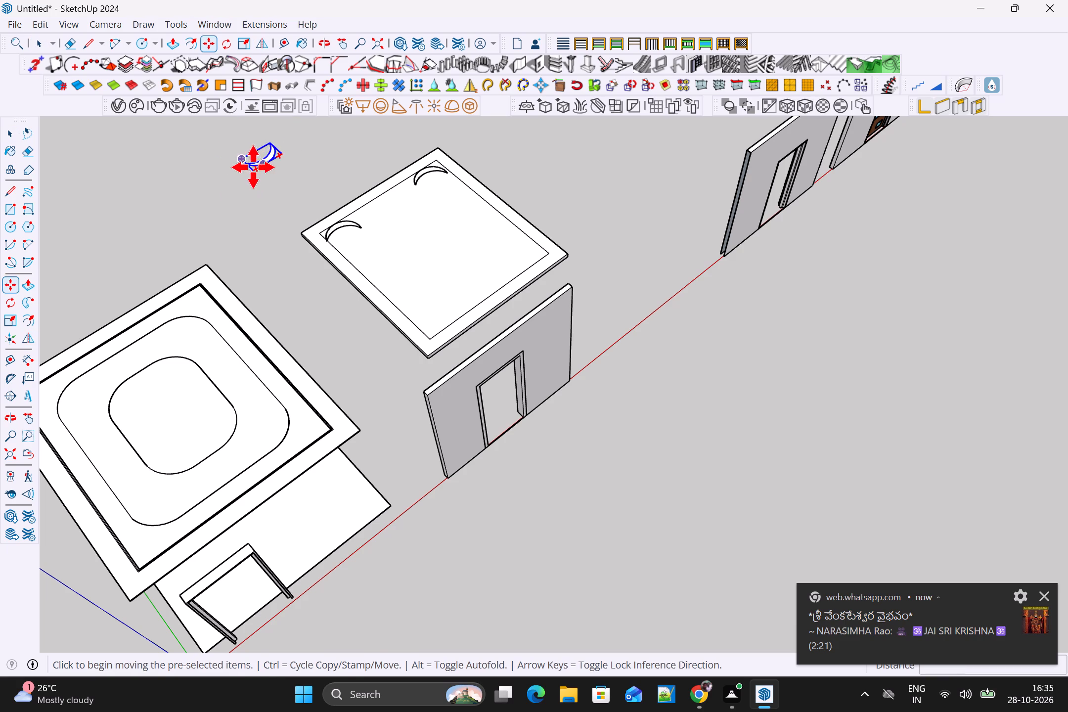
{"action": "left_click", "coordinate": [249, 170]}
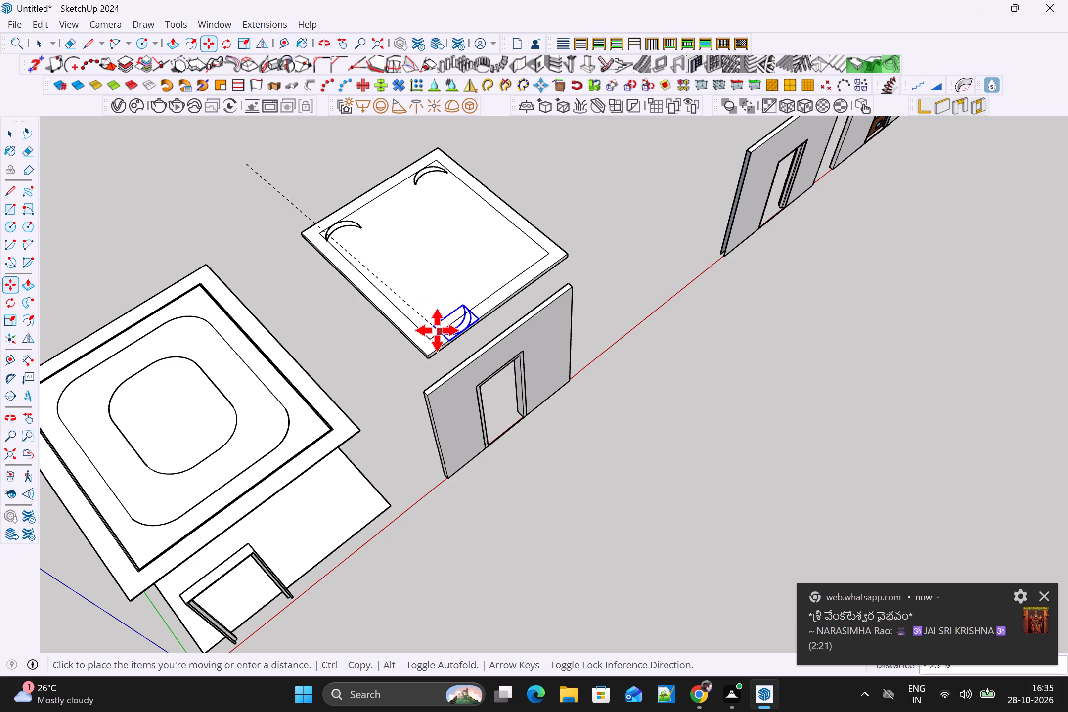
{"action": "scroll", "coordinate": [426, 326], "scroll_direction": "up", "scroll_amount": 8}
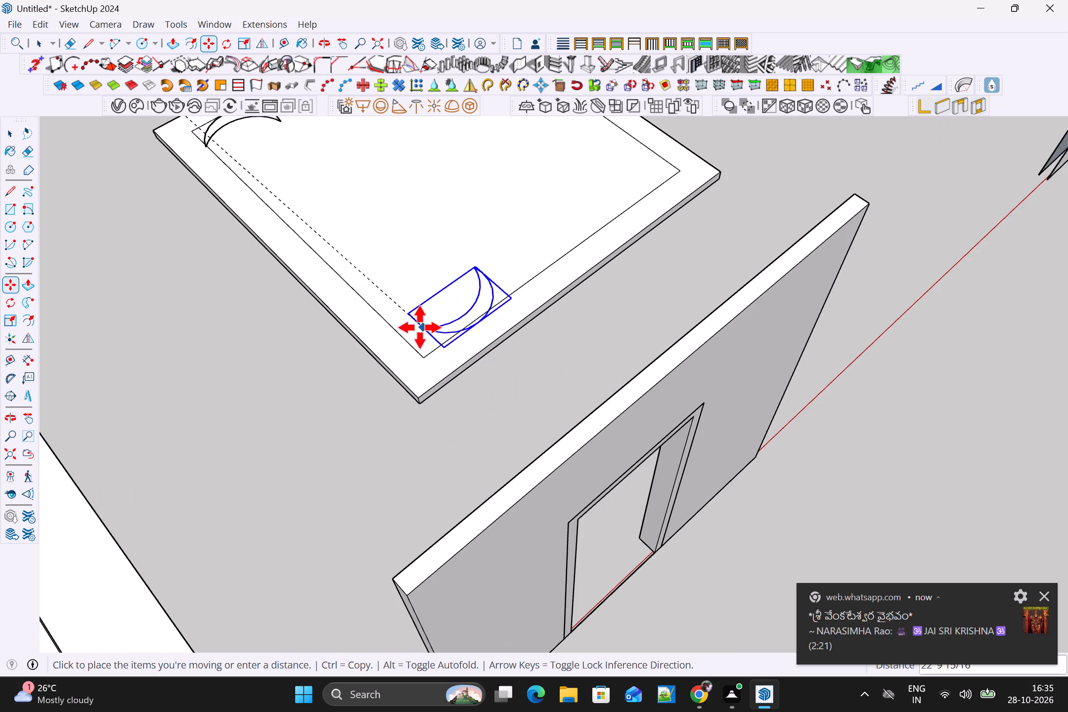
{"action": "left_click", "coordinate": [405, 324]}
Copy the flipped crescent group along the inner rectangle's short side into its remaining fourth corner.
{"action": "scroll", "coordinate": [522, 343], "scroll_direction": "down", "scroll_amount": 3}
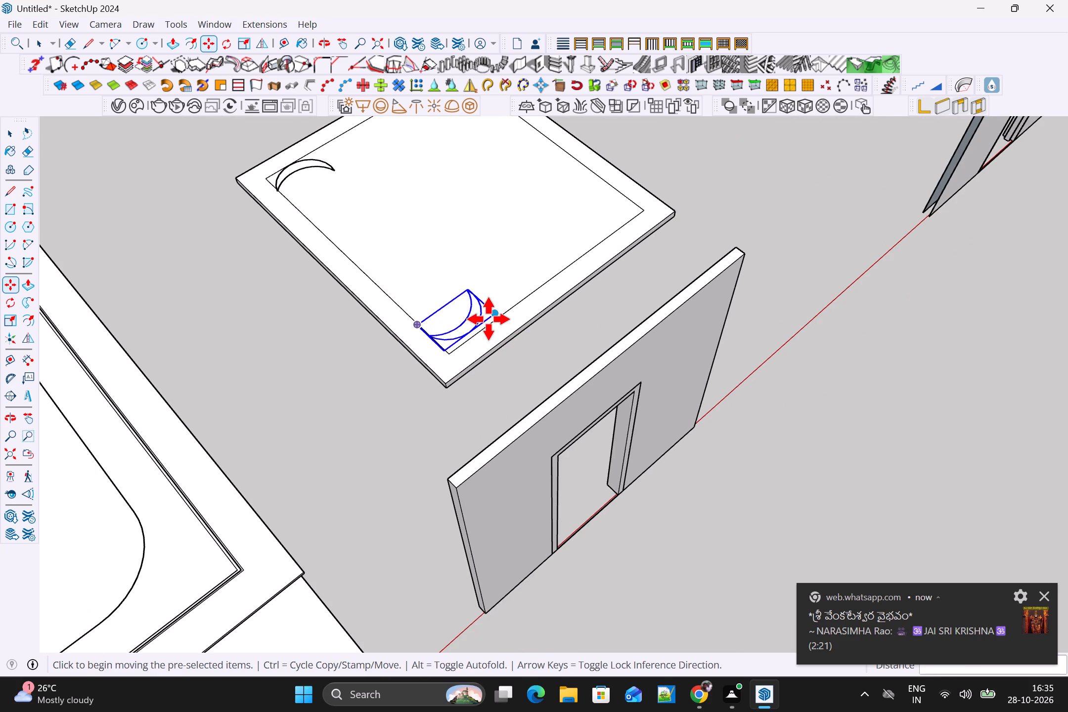
{"action": "left_click", "coordinate": [499, 315]}
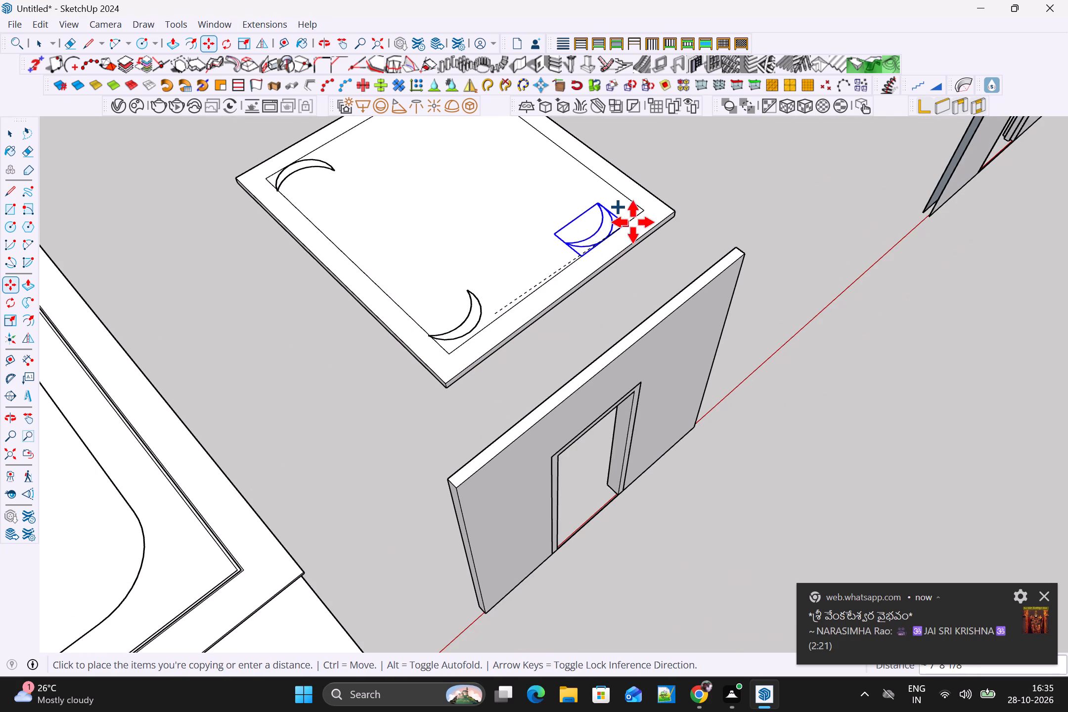
{"action": "left_click", "coordinate": [638, 214]}
{"action": "scroll", "coordinate": [666, 271], "scroll_direction": "down", "scroll_amount": 1}
{"action": "key", "text": "space"}
{"action": "scroll", "coordinate": [619, 278], "scroll_direction": "down", "scroll_amount": 4}
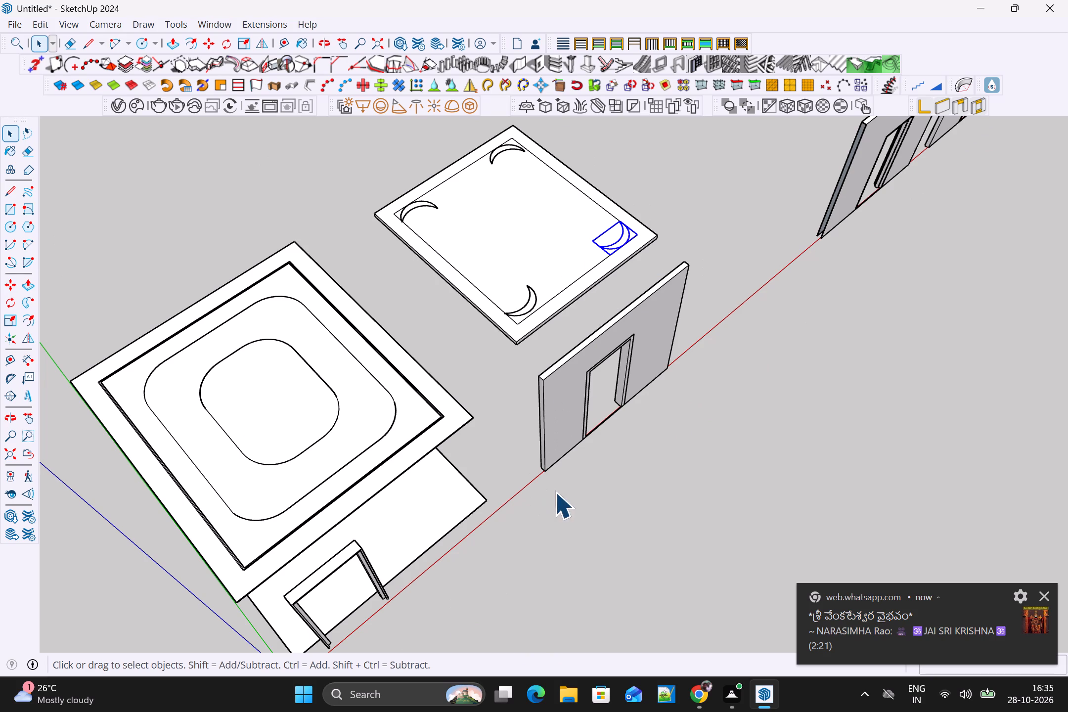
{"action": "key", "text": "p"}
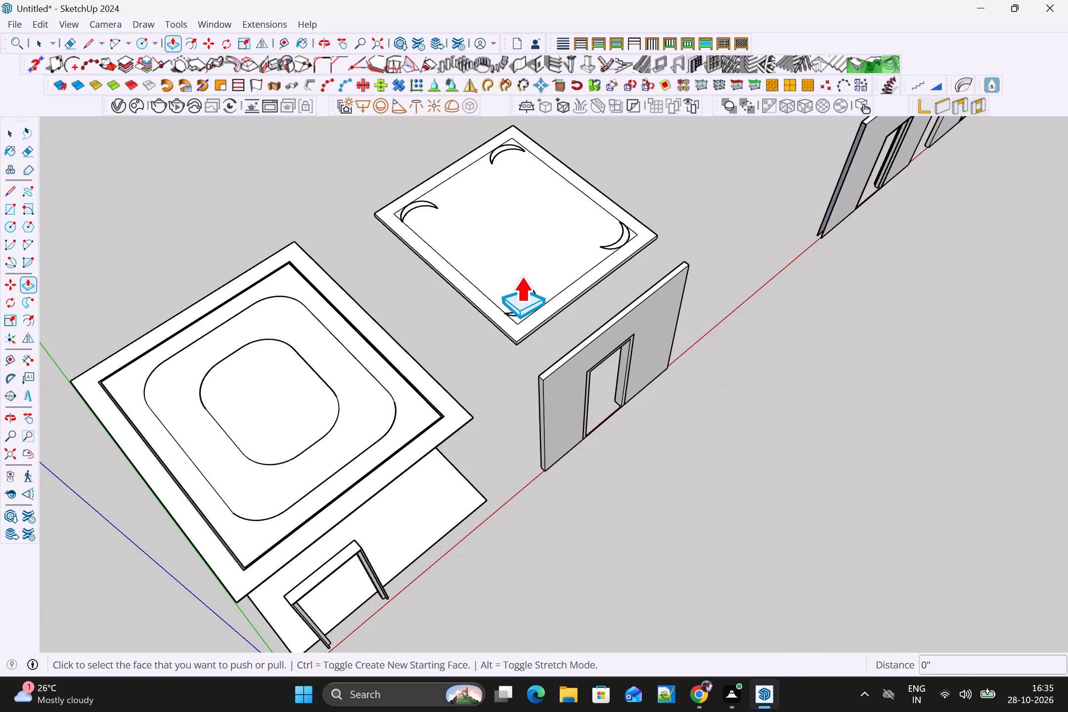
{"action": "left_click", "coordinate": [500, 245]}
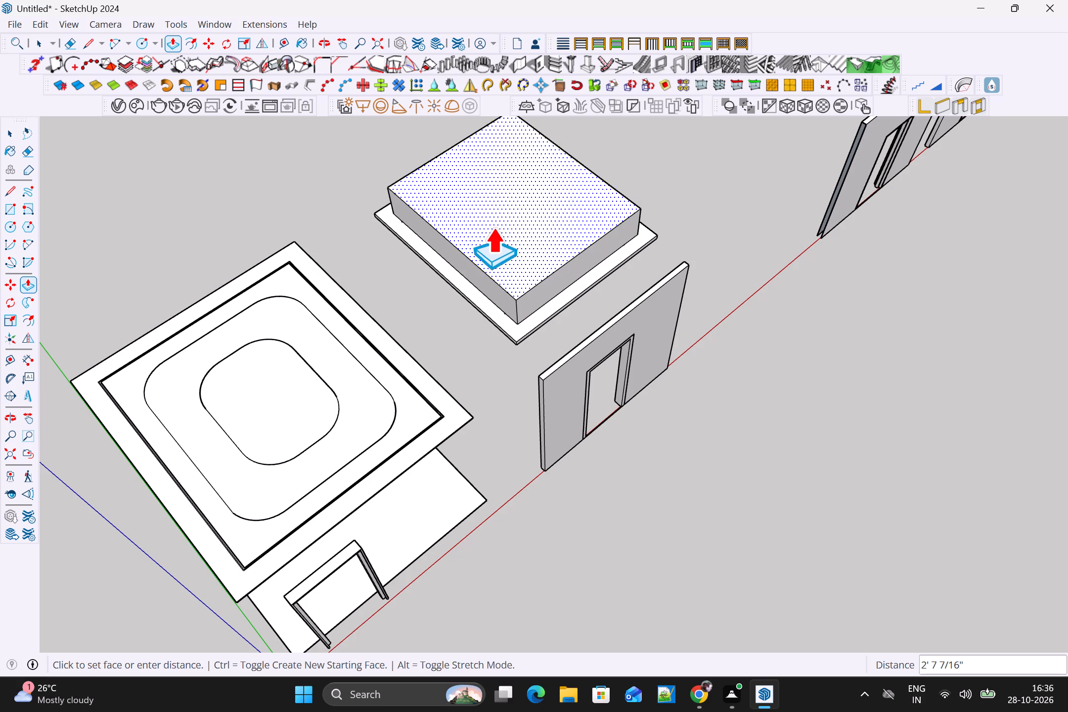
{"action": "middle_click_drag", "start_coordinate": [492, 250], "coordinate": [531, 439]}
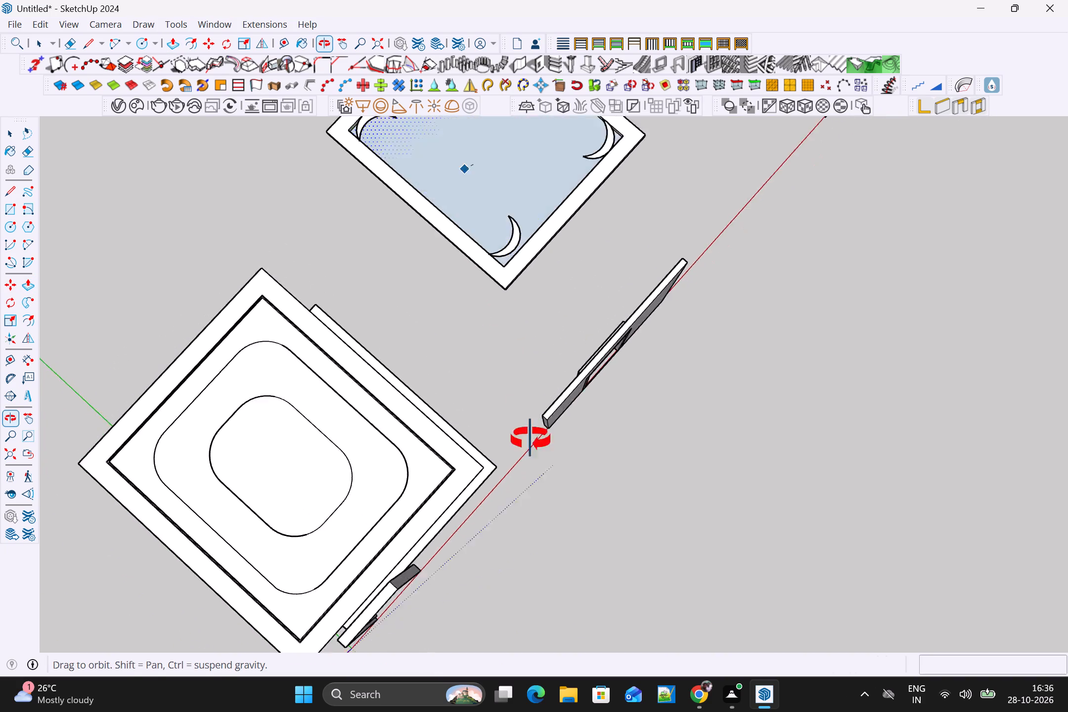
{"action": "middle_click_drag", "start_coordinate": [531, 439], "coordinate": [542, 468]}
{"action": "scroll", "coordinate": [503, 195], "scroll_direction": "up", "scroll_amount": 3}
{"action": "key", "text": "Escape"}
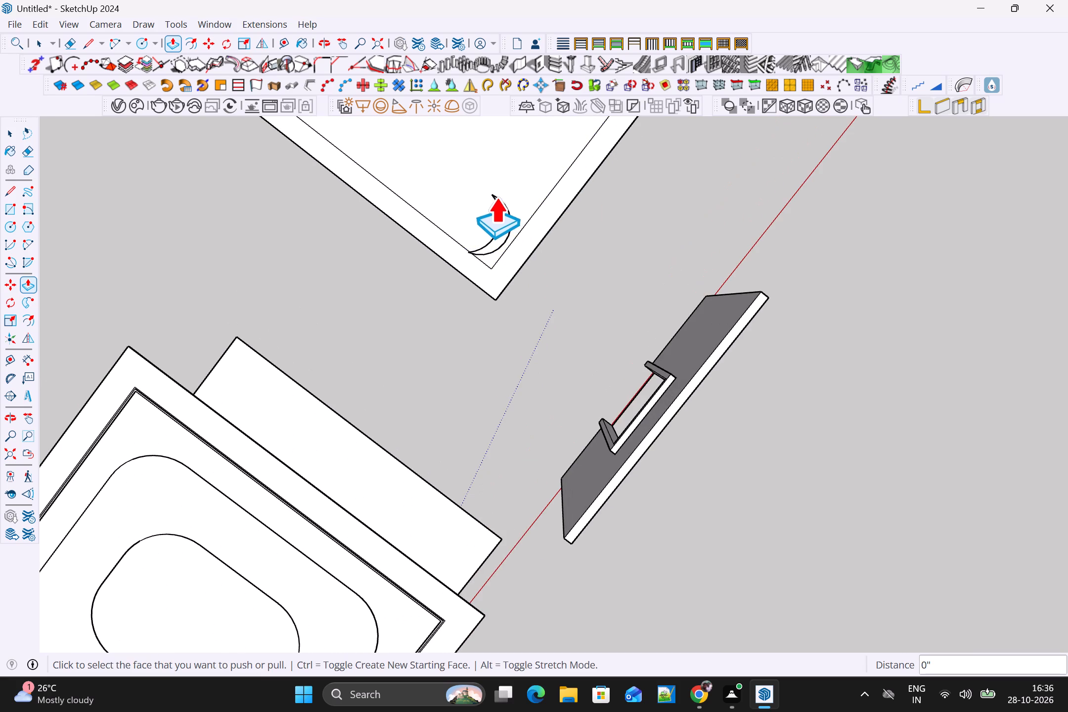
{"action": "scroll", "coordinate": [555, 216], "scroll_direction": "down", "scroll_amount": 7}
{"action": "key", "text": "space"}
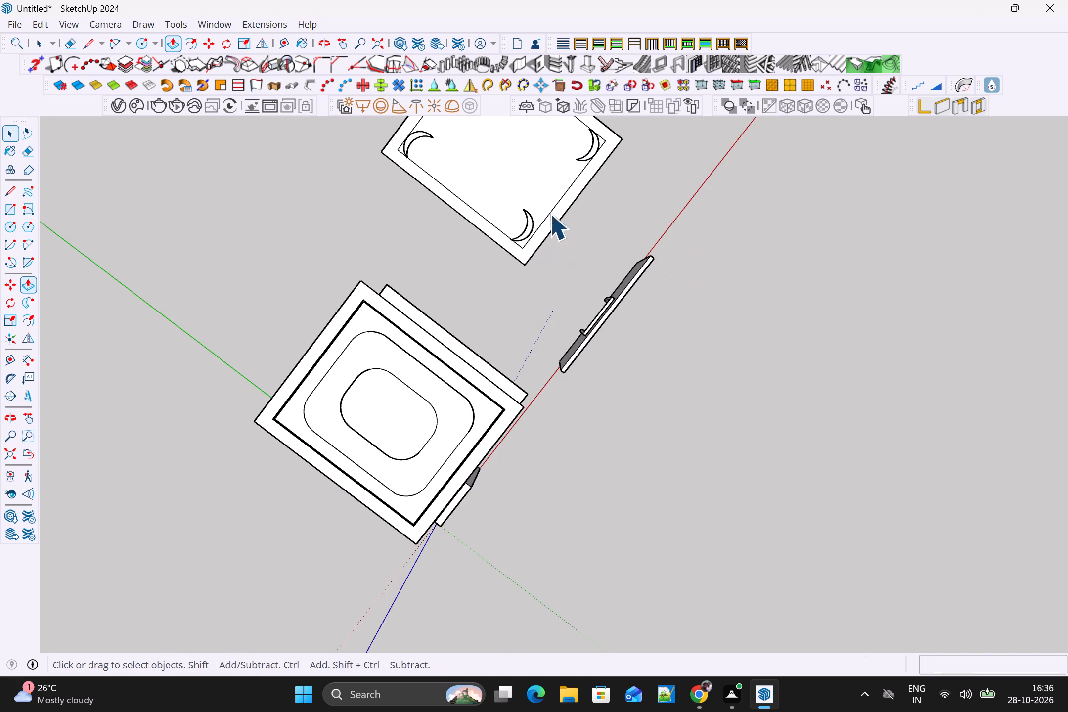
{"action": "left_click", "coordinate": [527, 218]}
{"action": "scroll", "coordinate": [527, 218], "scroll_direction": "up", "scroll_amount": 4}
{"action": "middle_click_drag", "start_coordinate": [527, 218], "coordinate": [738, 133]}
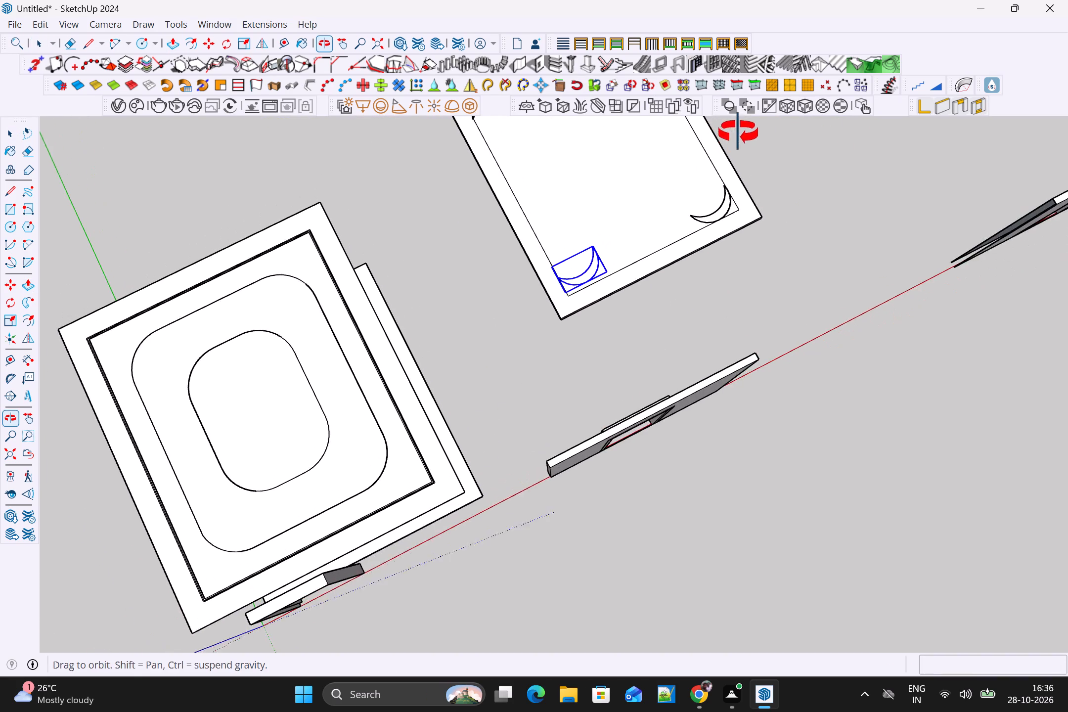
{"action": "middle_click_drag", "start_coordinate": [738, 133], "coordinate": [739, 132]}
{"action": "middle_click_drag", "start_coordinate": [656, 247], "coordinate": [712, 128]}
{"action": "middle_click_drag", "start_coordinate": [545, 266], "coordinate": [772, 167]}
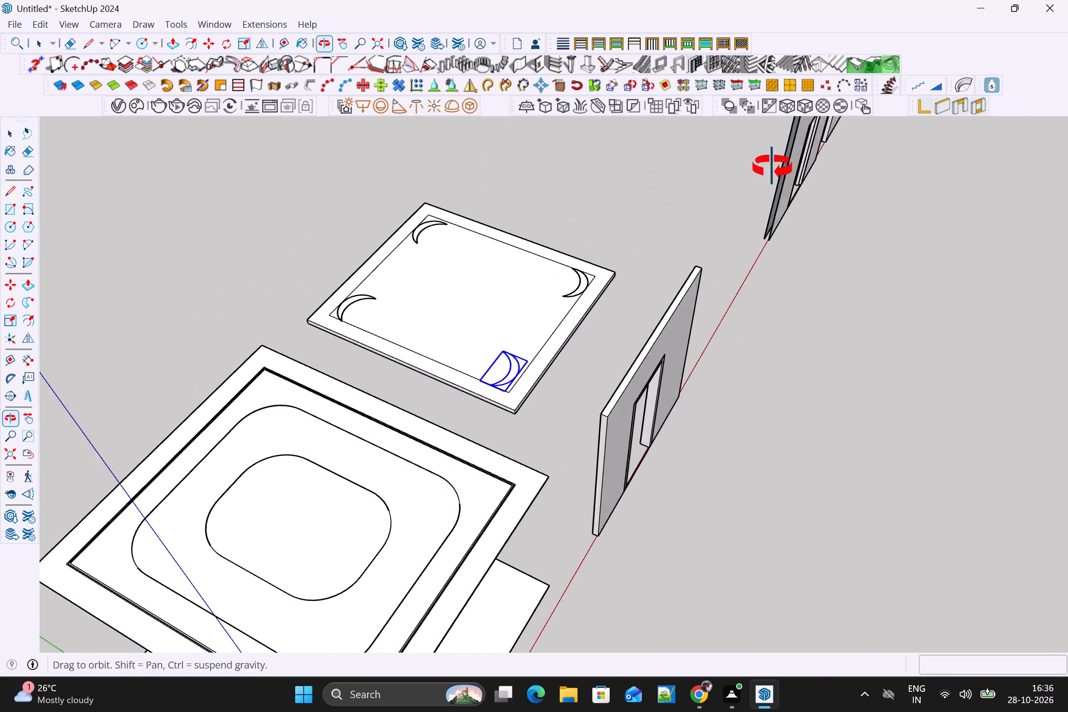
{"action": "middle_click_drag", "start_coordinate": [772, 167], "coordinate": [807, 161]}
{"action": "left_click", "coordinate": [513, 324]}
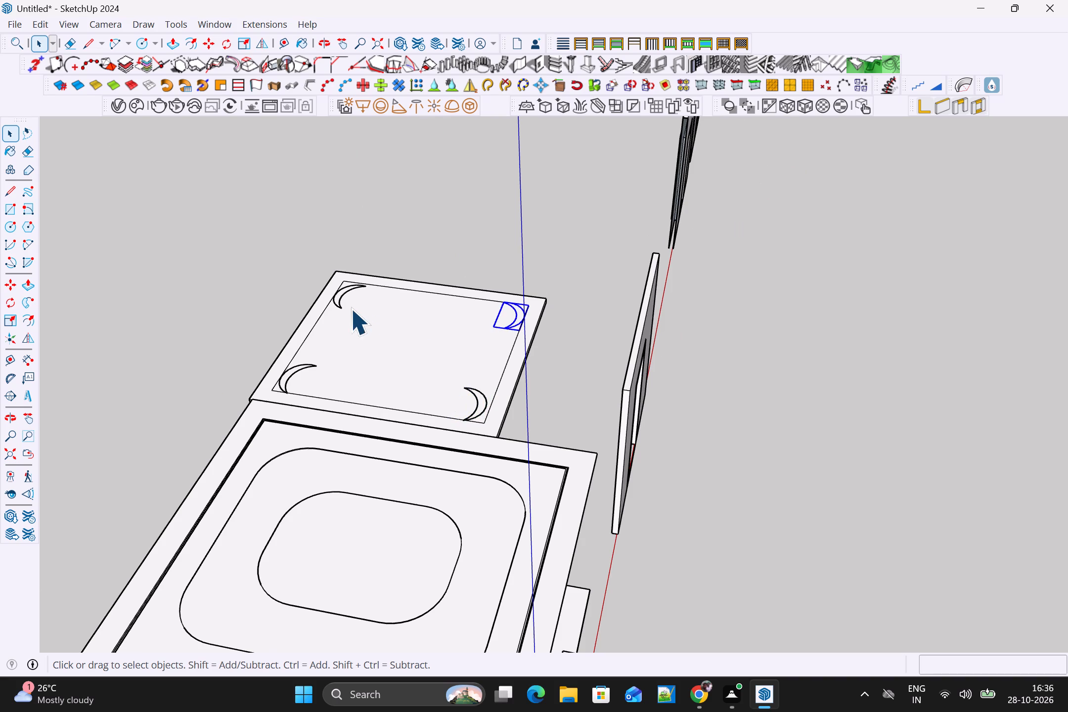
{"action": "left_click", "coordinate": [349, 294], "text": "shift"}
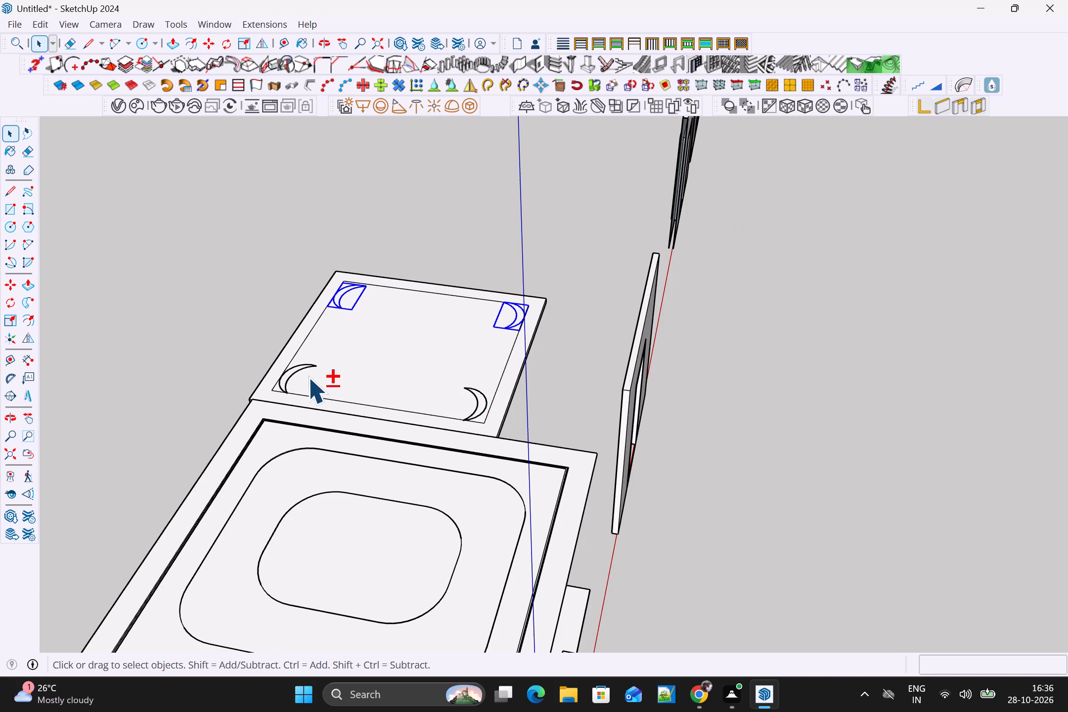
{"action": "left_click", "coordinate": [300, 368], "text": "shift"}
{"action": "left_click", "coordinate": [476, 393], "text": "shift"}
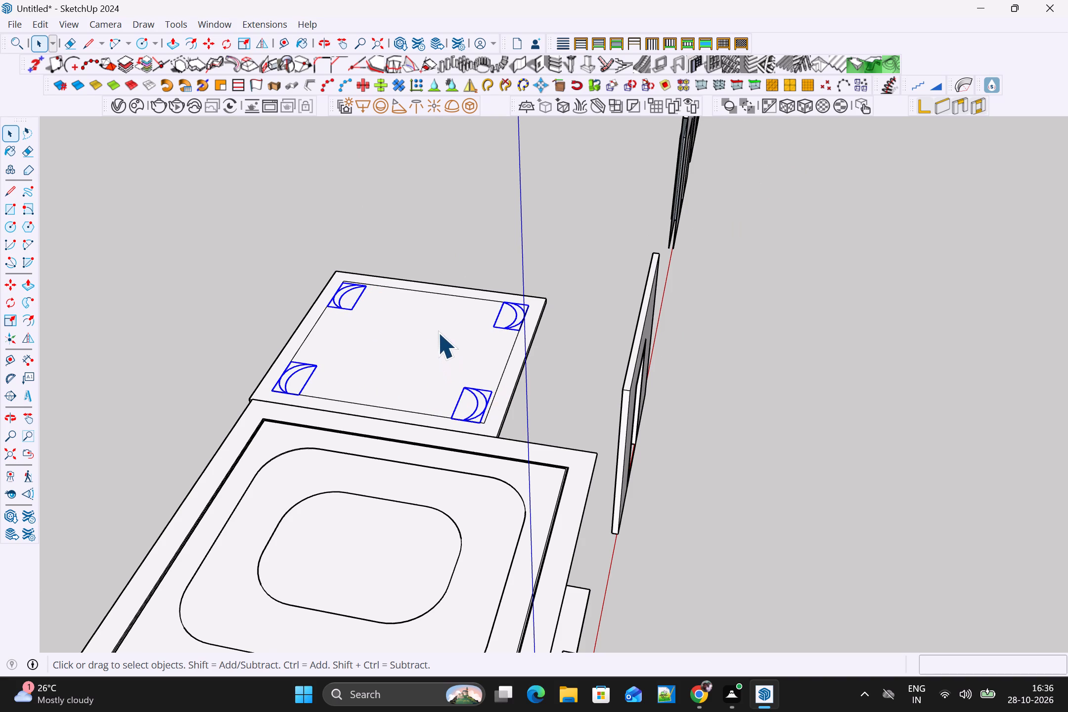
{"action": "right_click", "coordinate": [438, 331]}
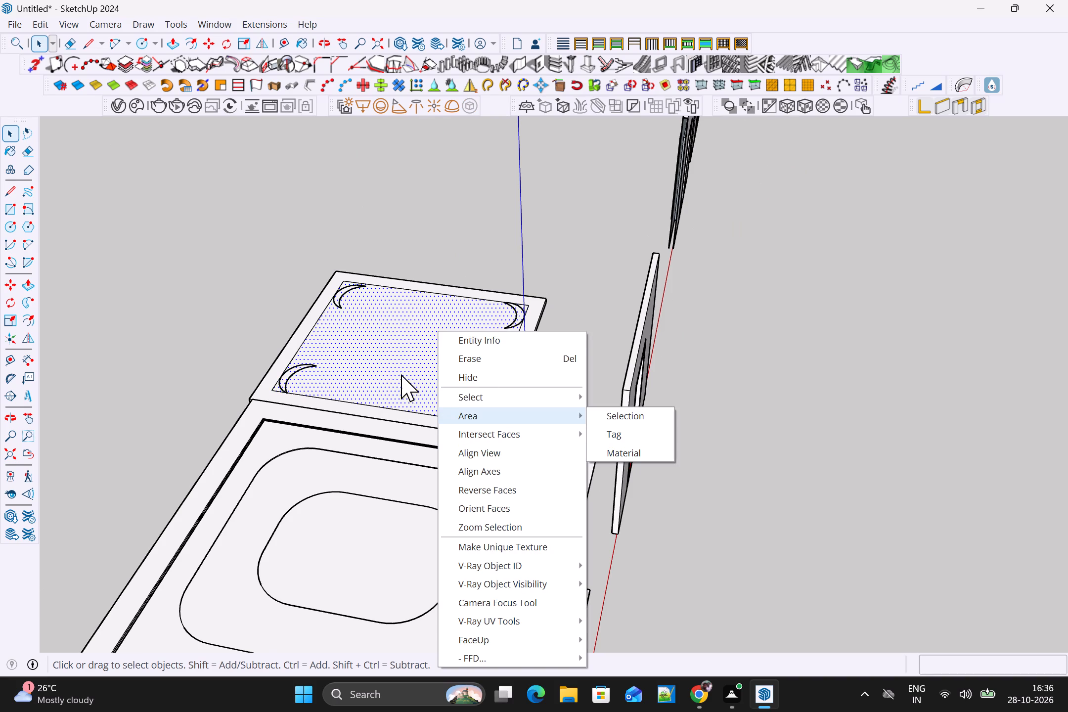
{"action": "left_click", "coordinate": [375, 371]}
Explode the four crescent groups at the slab's inner corners together into loose geometry on its top face.
{"action": "left_click", "coordinate": [302, 367]}
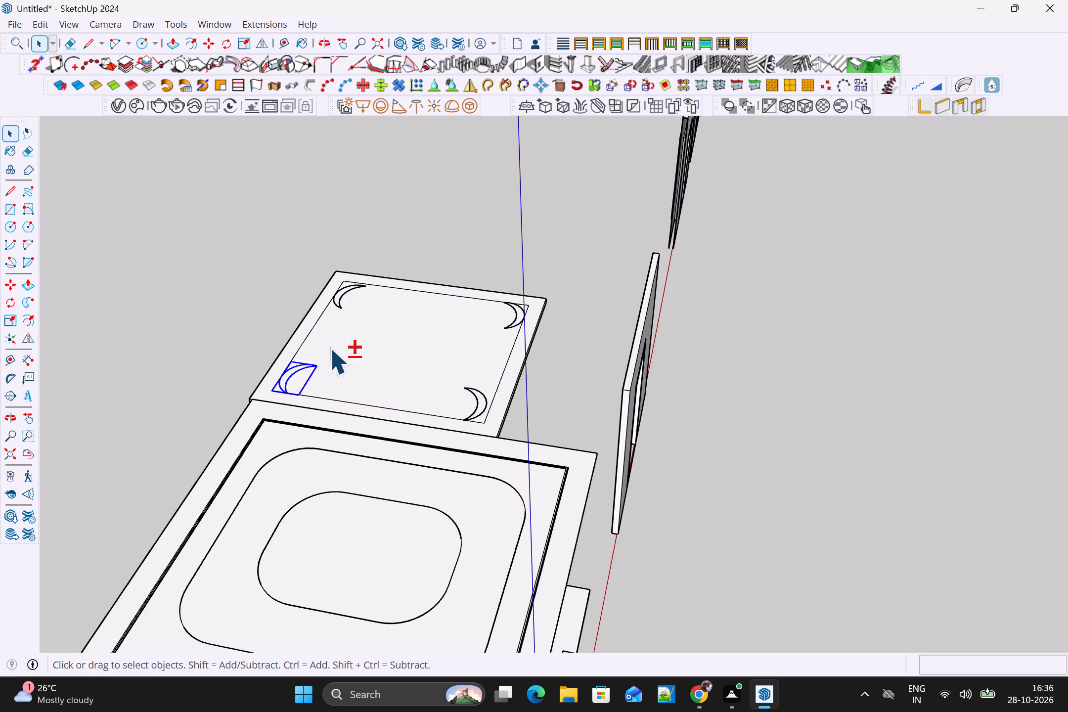
{"action": "left_click", "coordinate": [348, 289], "text": "shift"}
{"action": "left_click", "coordinate": [515, 318], "text": "shift"}
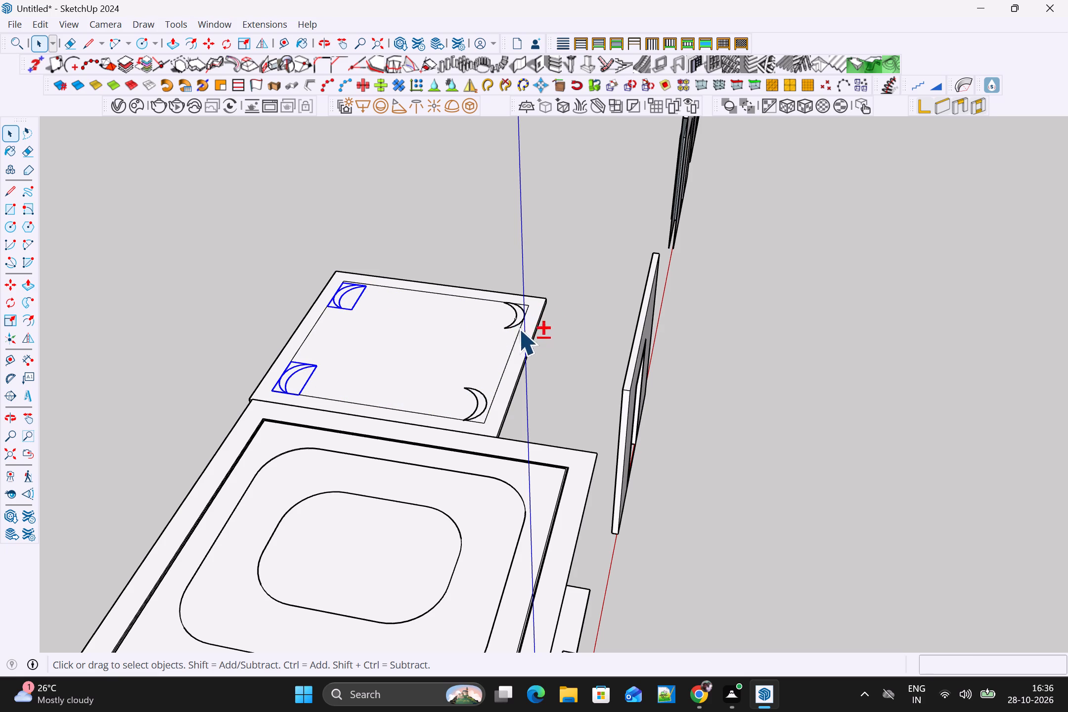
{"action": "left_click", "coordinate": [484, 403], "text": "shift"}
{"action": "right_click", "coordinate": [481, 402]}
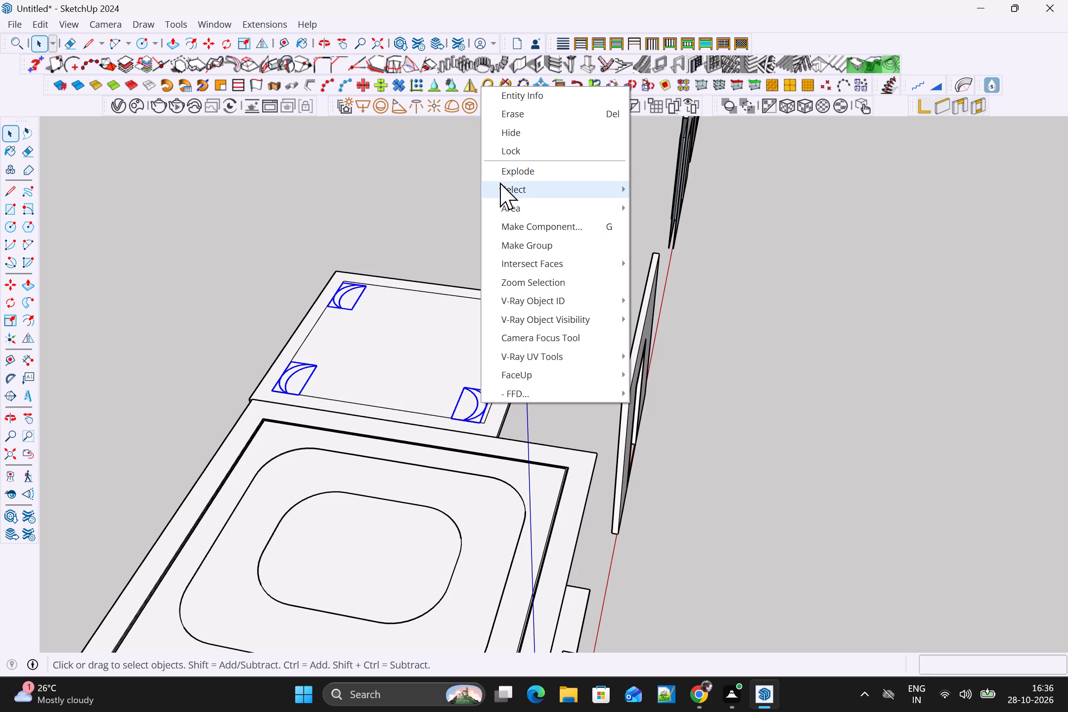
{"action": "left_click", "coordinate": [530, 177]}
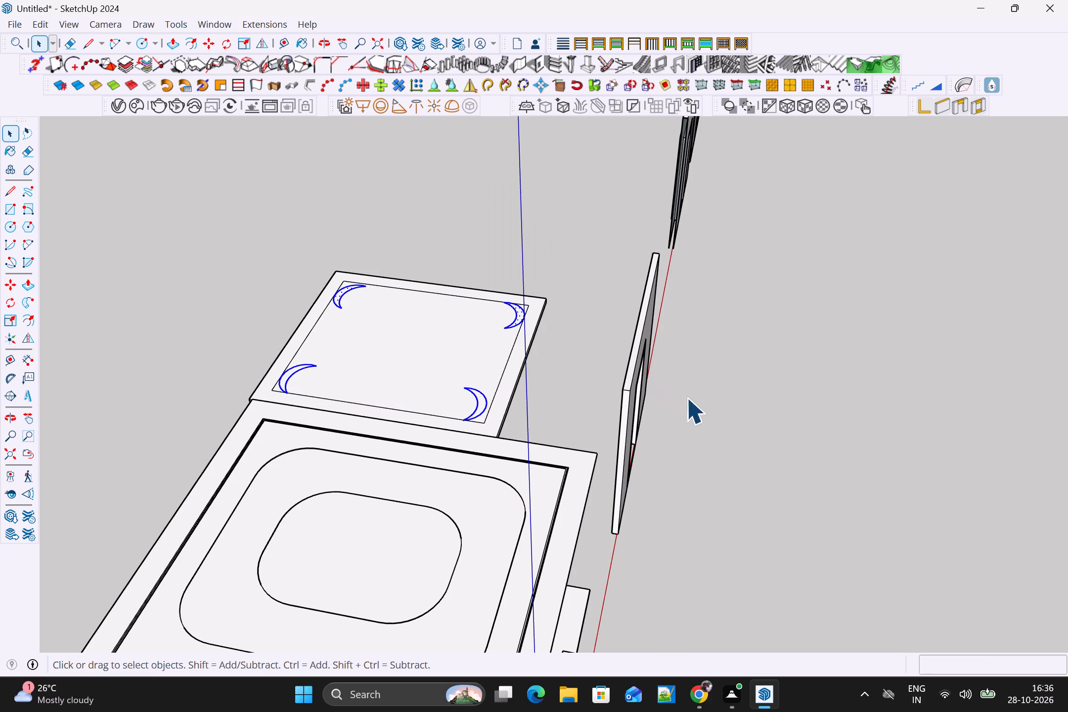